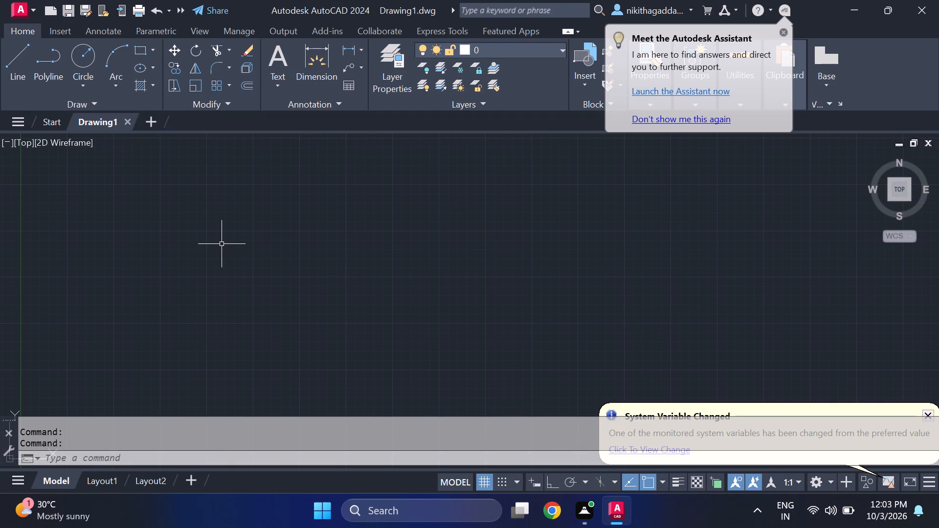
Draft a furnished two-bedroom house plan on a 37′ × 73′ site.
Dismiss the Autodesk Assistant and System Variable Changed notifications.
{"action": "left_click", "coordinate": [784, 29]}
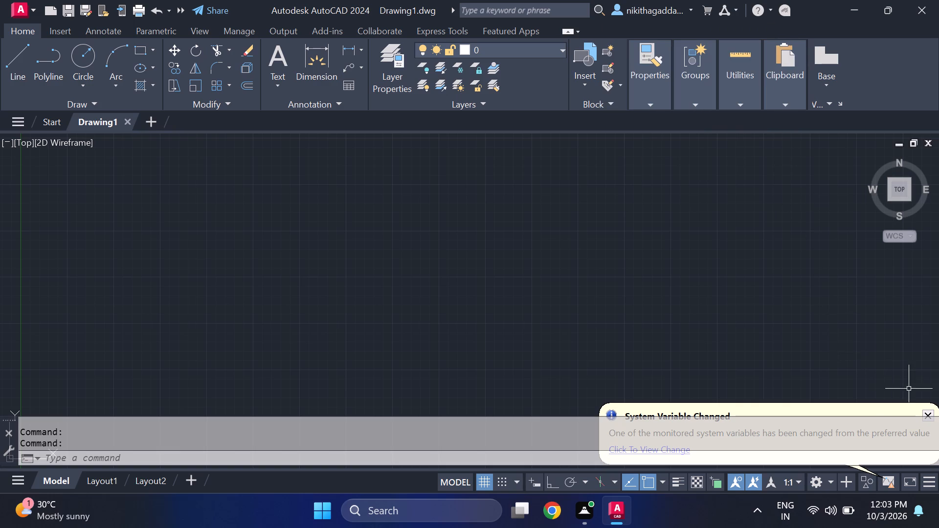
{"action": "left_click", "coordinate": [929, 413]}
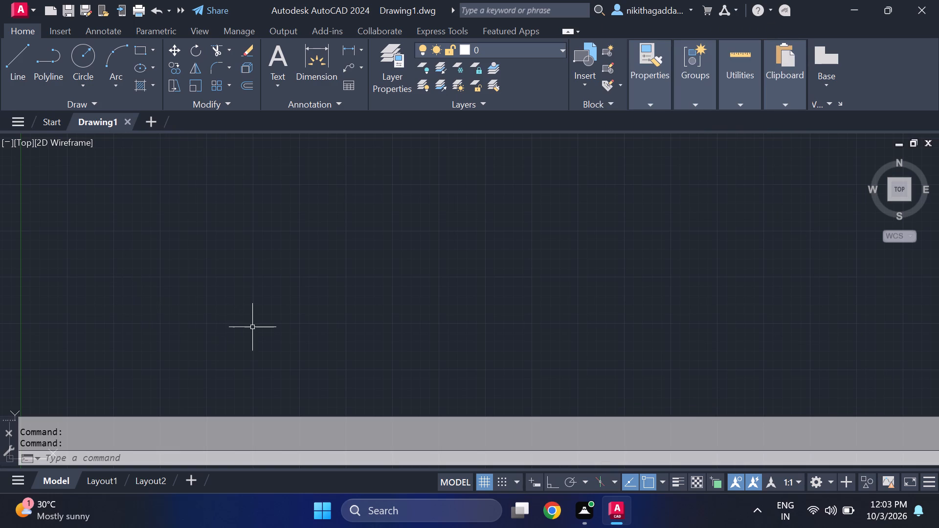
Configure the drawing units to Engineering length type with 0'-0.00" precision.
{"action": "type", "text": "units"}
{"action": "key", "text": "Return"}
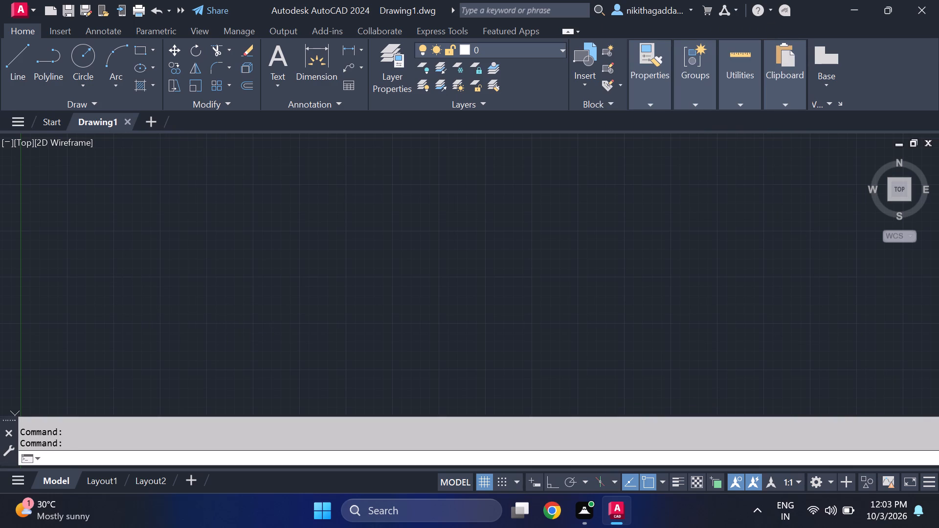
{"action": "left_click", "coordinate": [442, 147]}
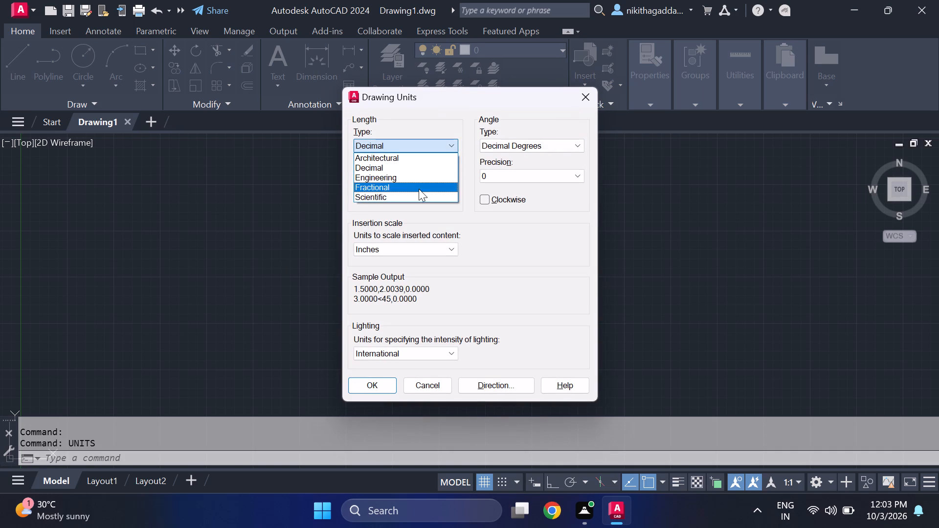
{"action": "left_click", "coordinate": [417, 181]}
{"action": "left_click", "coordinate": [417, 181]}
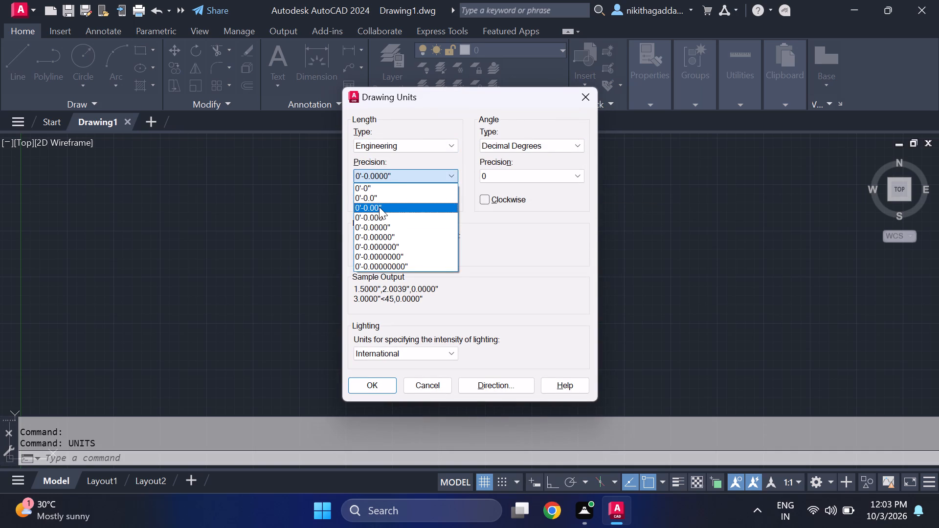
{"action": "left_click", "coordinate": [379, 207]}
{"action": "left_click", "coordinate": [374, 379]}
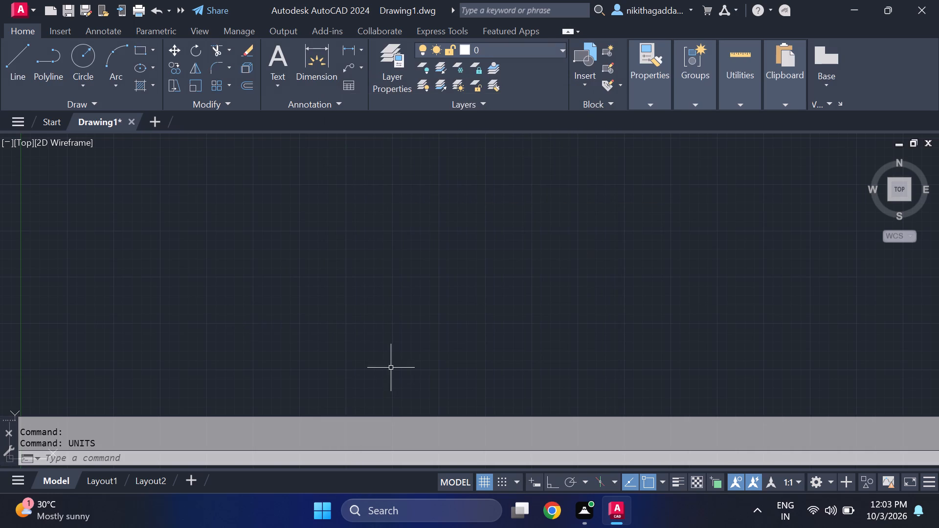
Modify the Standard dimension style's primary units to Engineering format with 0'-0.00" precision.
{"action": "key", "text": "d"}
{"action": "key", "text": "Return"}
{"action": "left_click", "coordinate": [617, 217]}
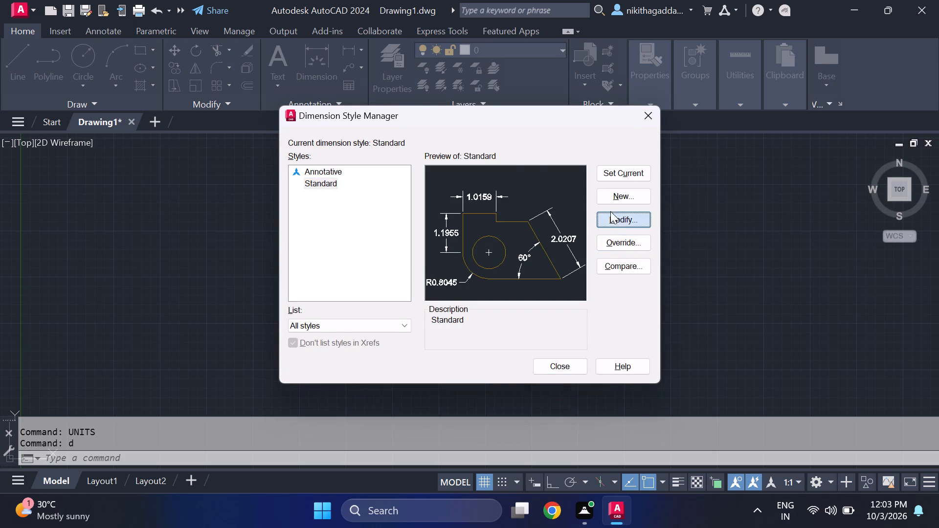
{"action": "left_click", "coordinate": [447, 85]}
{"action": "left_click_drag", "start_coordinate": [444, 104], "coordinate": [444, 107]}
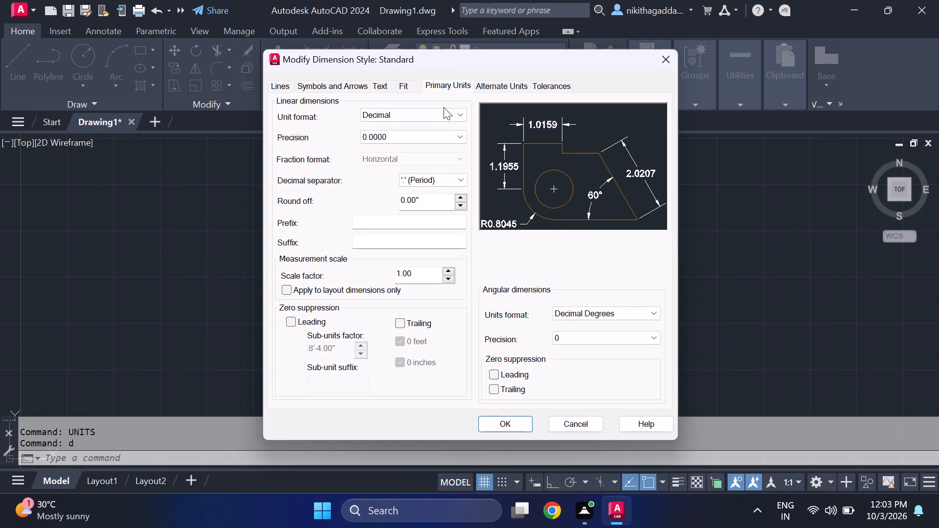
{"action": "left_click_drag", "start_coordinate": [444, 107], "coordinate": [443, 112]}
{"action": "left_click", "coordinate": [443, 112]}
{"action": "left_click", "coordinate": [427, 151]}
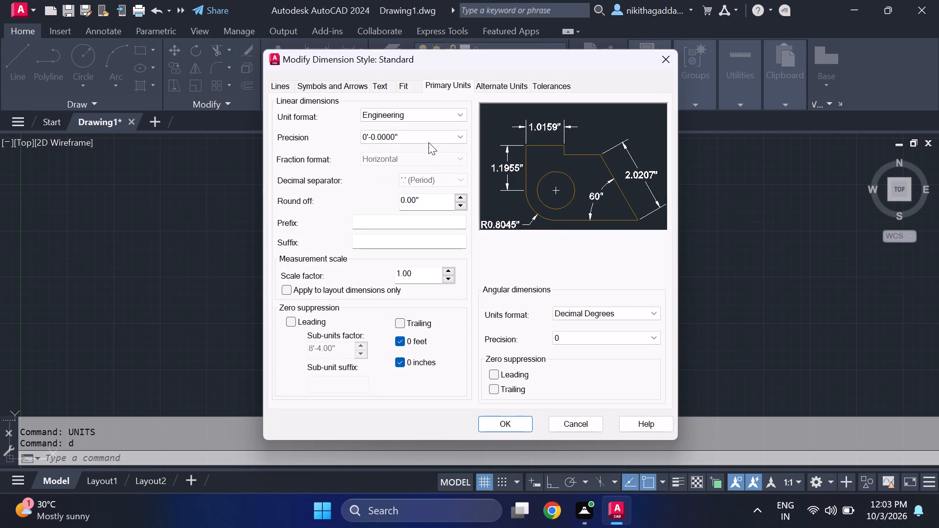
{"action": "left_click", "coordinate": [430, 139]}
{"action": "left_click", "coordinate": [385, 165]}
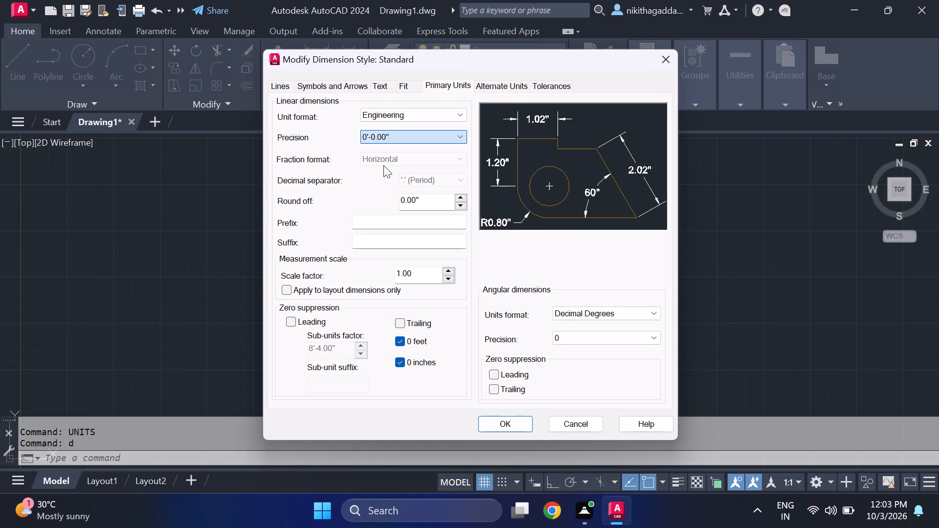
Set the Standard dimension style's text height to 7, make the style current and close the style manager.
{"action": "left_click", "coordinate": [382, 89]}
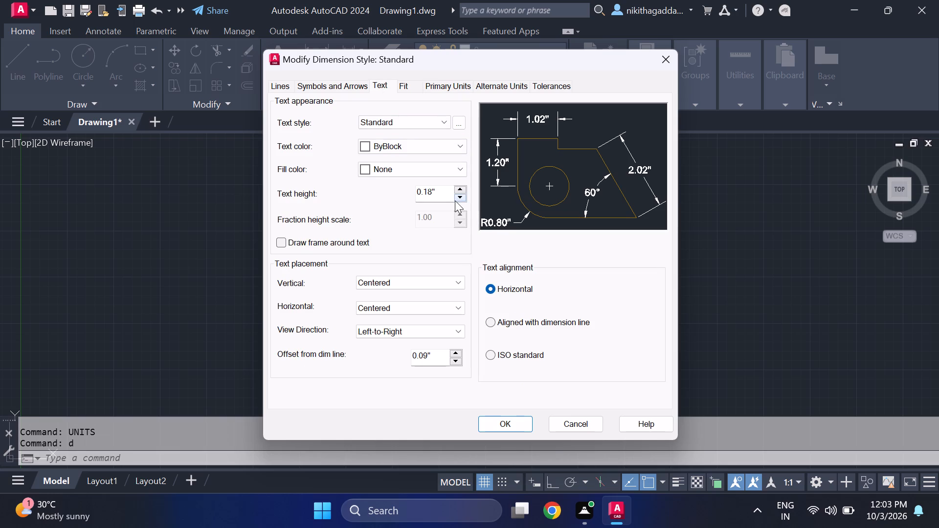
{"action": "left_click", "coordinate": [450, 190]}
{"action": "key", "text": "BackSpace"}
{"action": "key", "text": "BackSpace"}
{"action": "key", "text": "BackSpace"}
{"action": "key", "text": "BackSpace"}
{"action": "key", "text": "BackSpace"}
{"action": "key", "text": "BackSpace"}
{"action": "key", "text": "BackSpace"}
{"action": "key", "text": "BackSpace"}
{"action": "key", "text": "BackSpace"}
{"action": "key", "text": "BackSpace"}
{"action": "key", "text": "BackSpace"}
{"action": "key", "text": "7"}
{"action": "left_click", "coordinate": [502, 420]}
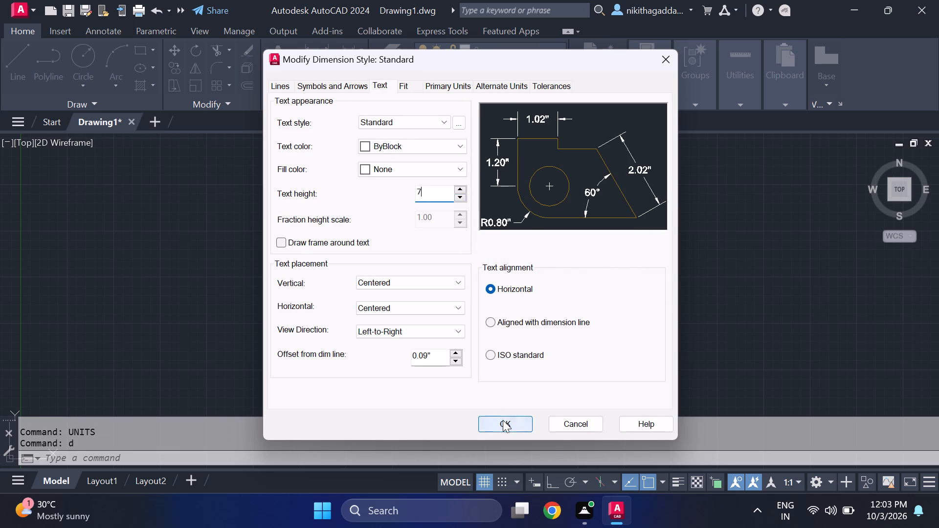
{"action": "left_click", "coordinate": [600, 172]}
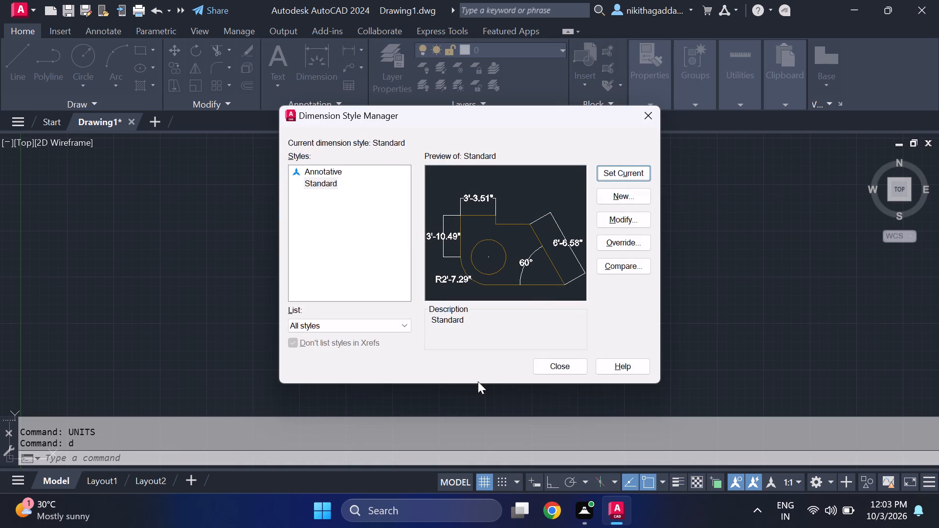
{"action": "left_click", "coordinate": [552, 365]}
Open the layer properties and create a new layer named walls.
{"action": "left_click", "coordinate": [406, 73]}
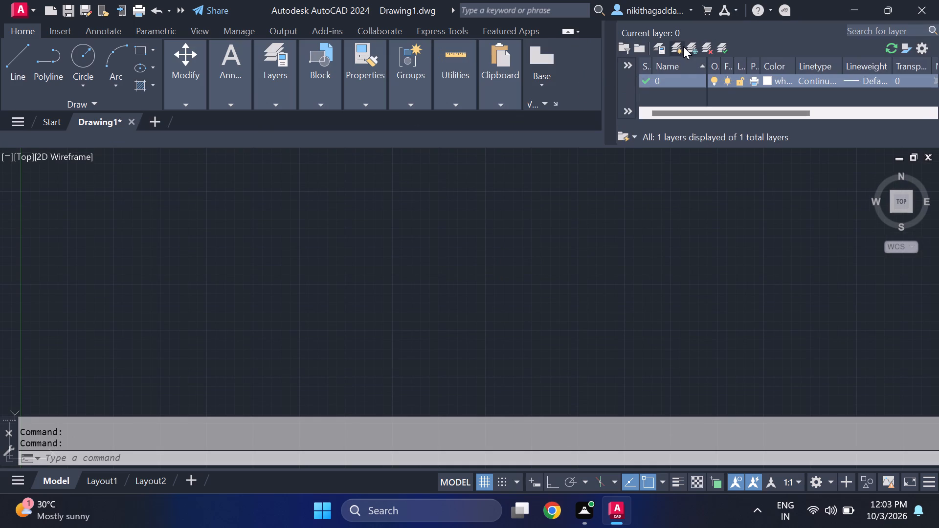
{"action": "left_click", "coordinate": [682, 48]}
{"action": "key", "text": "BackSpace"}
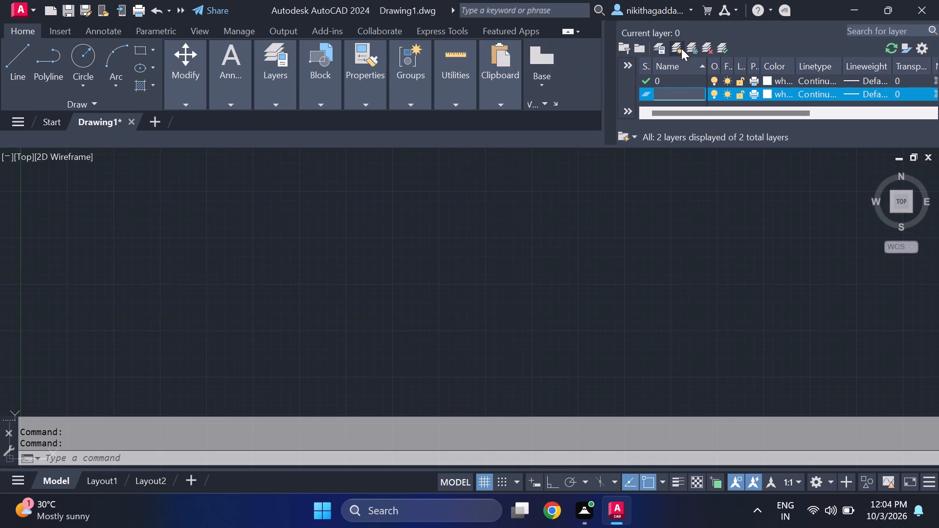
{"action": "type", "text": "walls"}
{"action": "key", "text": "Return"}
Create a new layer named text.
{"action": "left_click", "coordinate": [681, 48]}
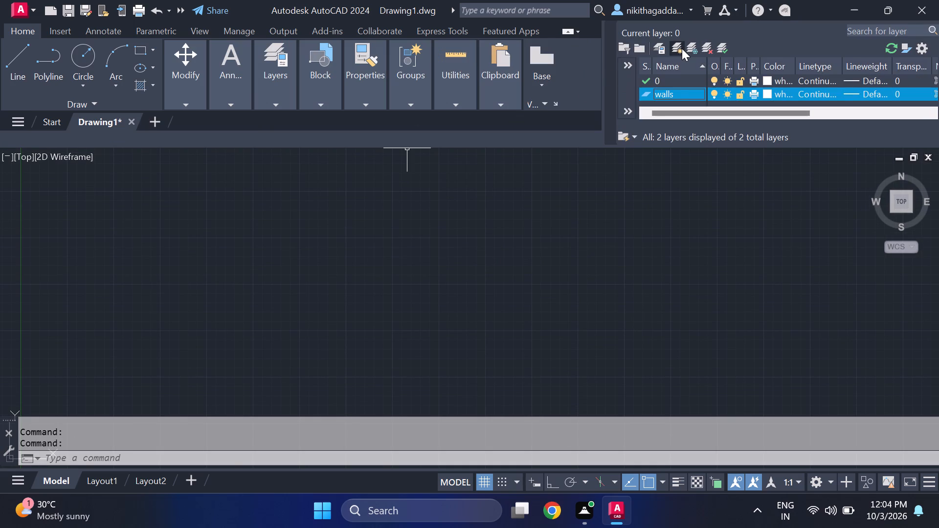
{"action": "key", "text": "BackSpace"}
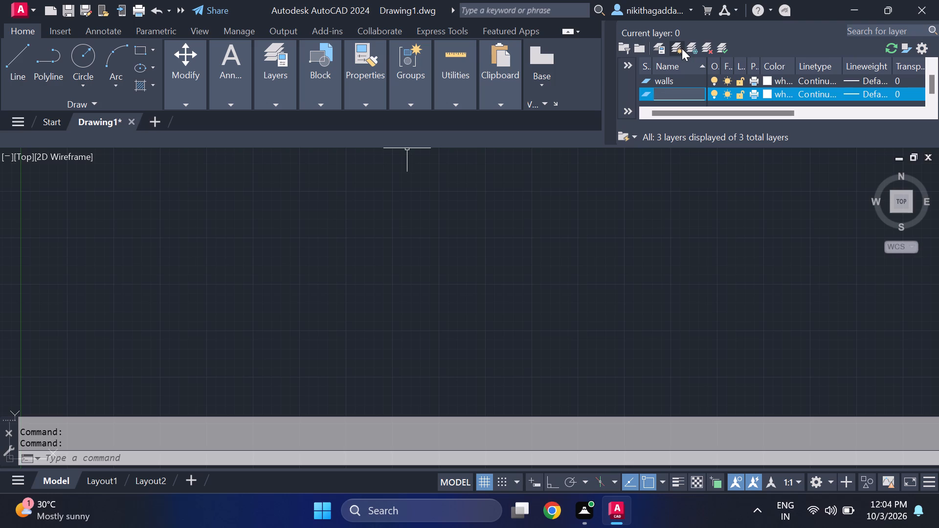
{"action": "type", "text": "te"}
{"action": "type", "text": "xt"}
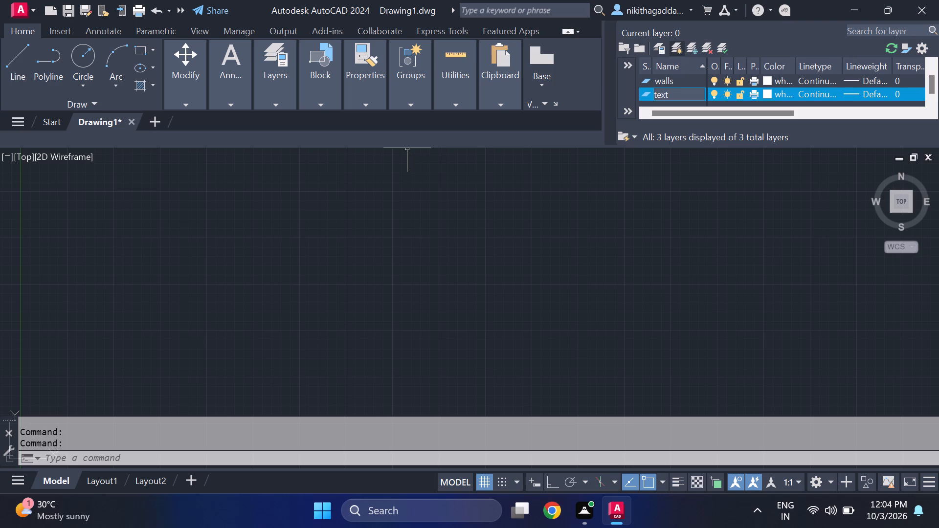
{"action": "key", "text": "Return"}
Create a new layer named furniture.
{"action": "left_click", "coordinate": [682, 48]}
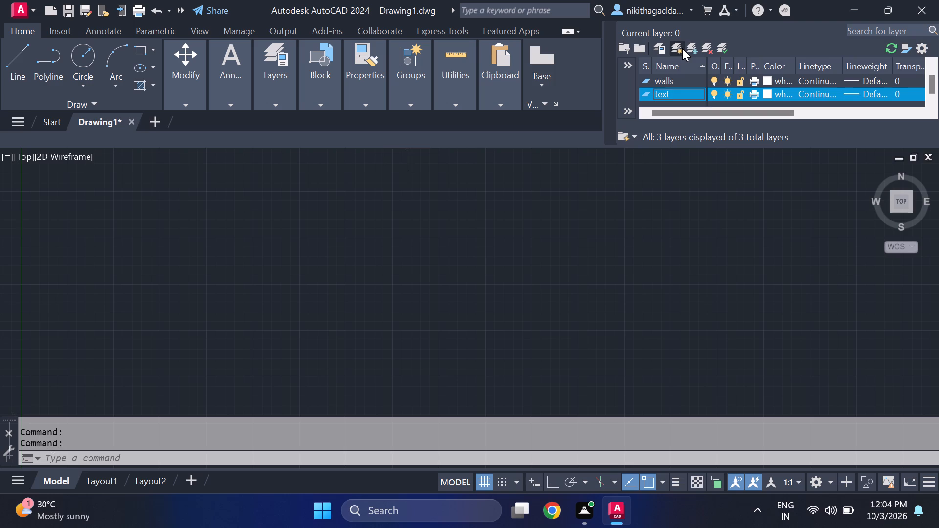
{"action": "key", "text": "BackSpace"}
{"action": "type", "text": "furnitue"}
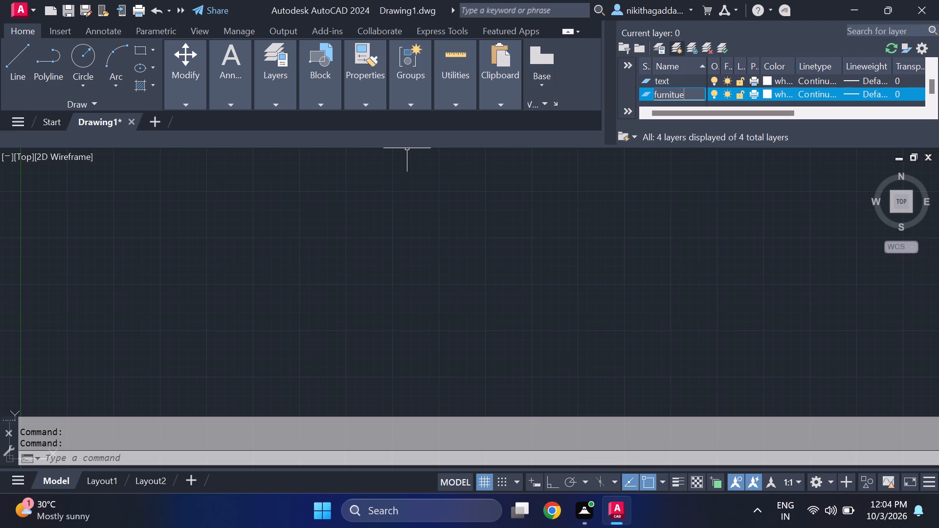
{"action": "key", "text": "BackSpace"}
{"action": "type", "text": "re"}
{"action": "key", "text": "Return"}
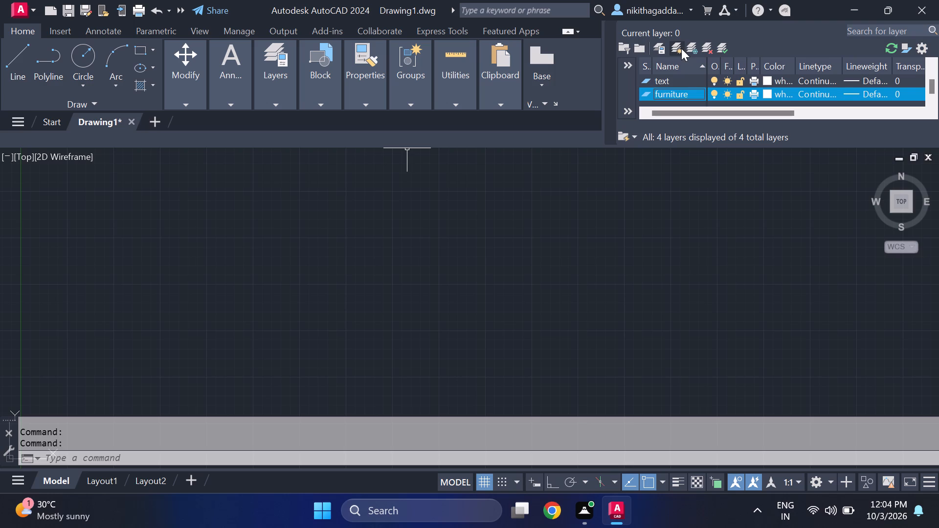
Create a new layer named lawn.
{"action": "left_click", "coordinate": [681, 48]}
{"action": "key", "text": "BackSpace"}
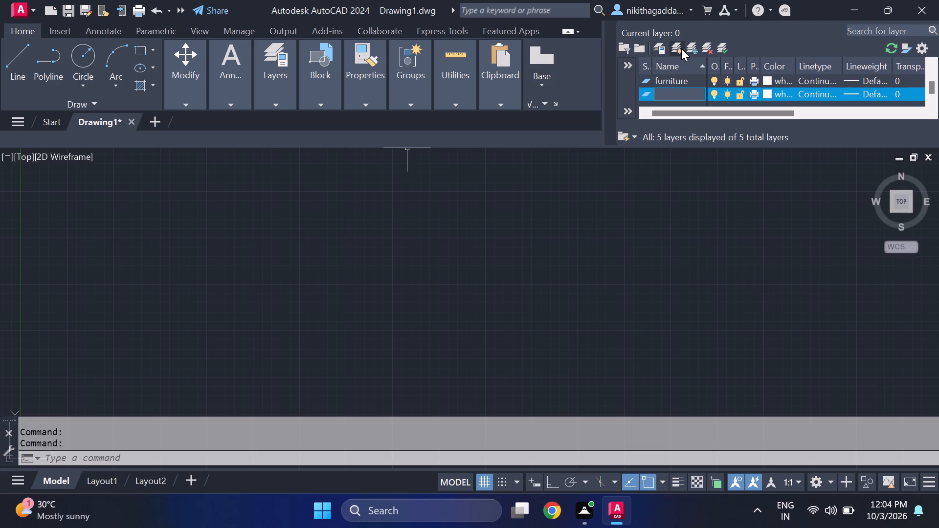
{"action": "type", "text": "lawn"}
{"action": "key", "text": "Return"}
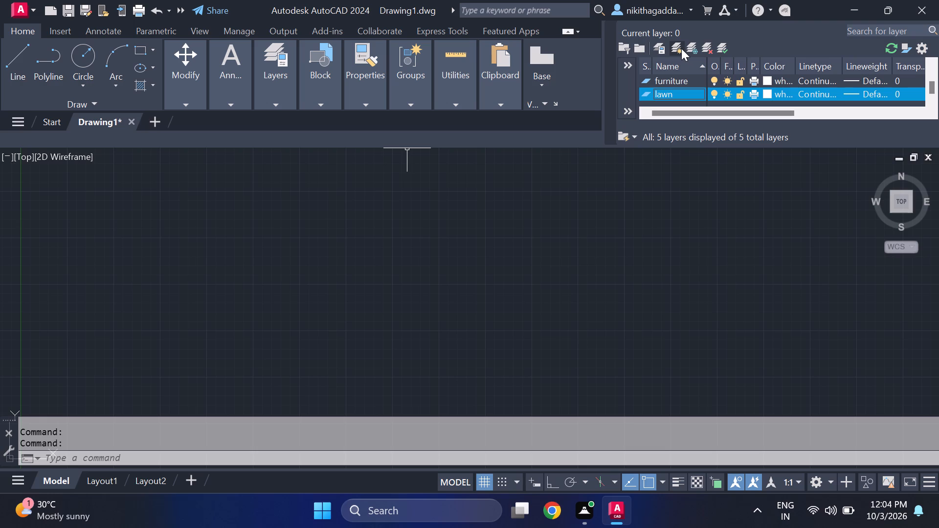
Create a new layer named windows, correcting any misspelling in its name.
{"action": "left_click", "coordinate": [681, 48]}
{"action": "key", "text": "BackSpace"}
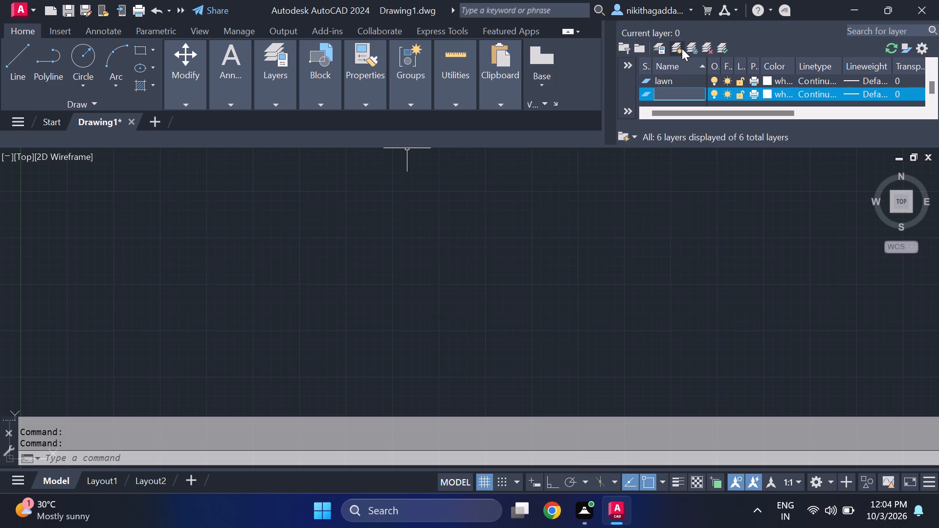
{"action": "type", "text": "win"}
{"action": "type", "text": "ows"}
{"action": "key", "text": "Return"}
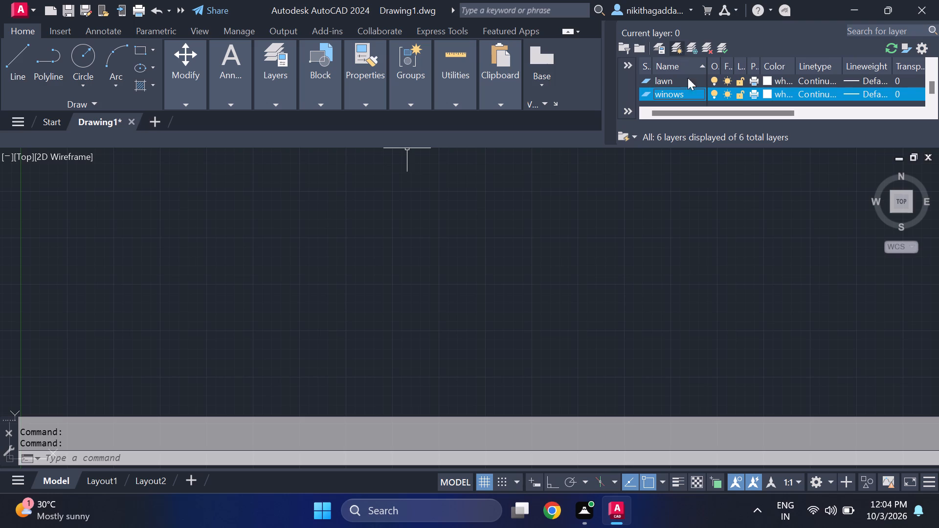
{"action": "scroll", "coordinate": [674, 88], "scroll_direction": "up", "scroll_amount": 1}
{"action": "scroll", "coordinate": [673, 92], "scroll_direction": "down", "scroll_amount": 2}
{"action": "left_click", "coordinate": [673, 92]}
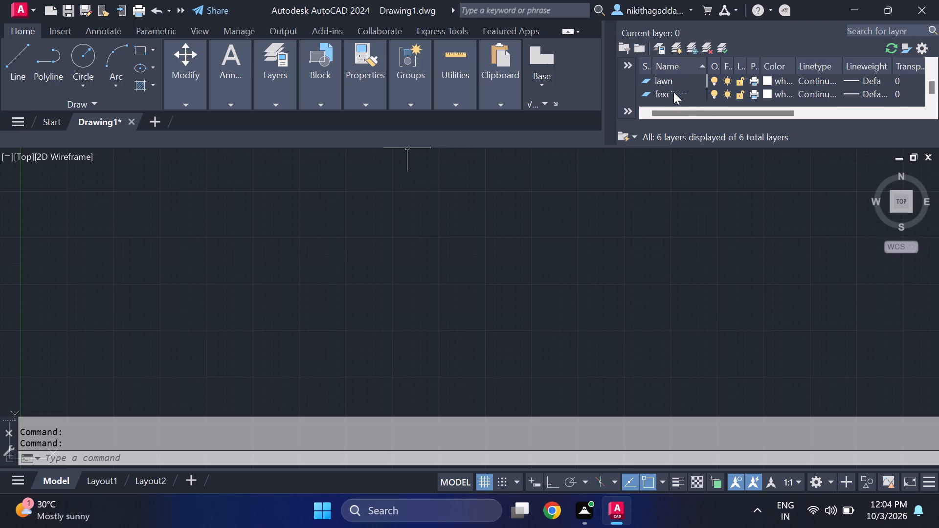
{"action": "left_click", "coordinate": [670, 92]}
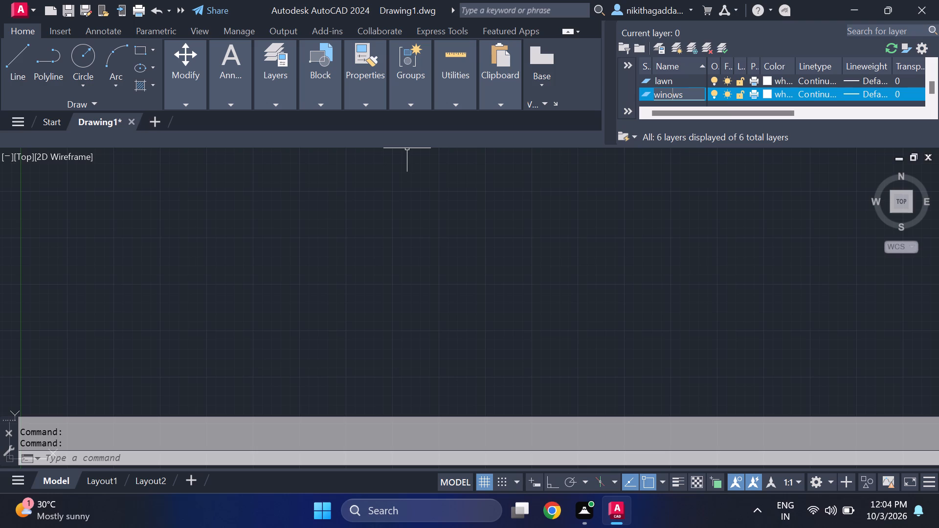
{"action": "left_click", "coordinate": [667, 94]}
{"action": "key", "text": "d"}
{"action": "key", "text": "Return"}
Make the walls layer the current layer.
{"action": "scroll", "coordinate": [672, 93], "scroll_direction": "up", "scroll_amount": 4}
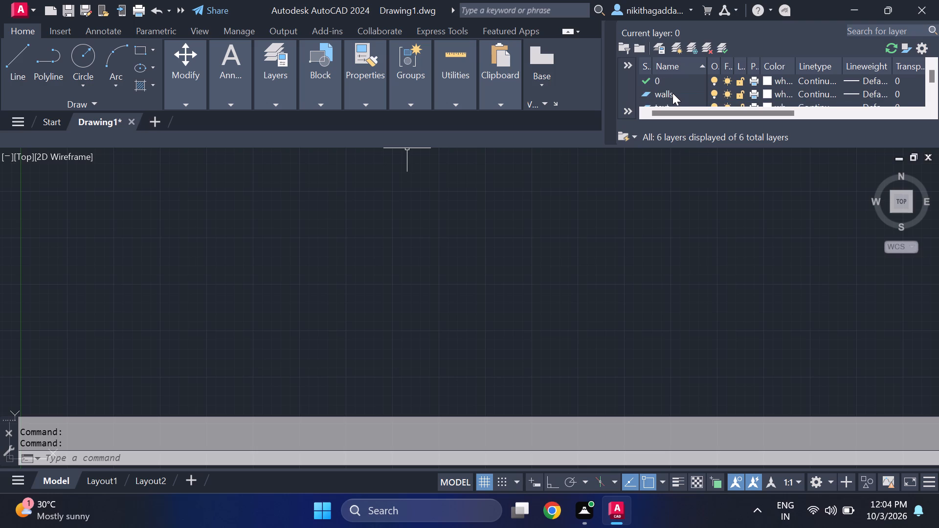
{"action": "left_click", "coordinate": [673, 93]}
{"action": "left_click", "coordinate": [723, 43]}
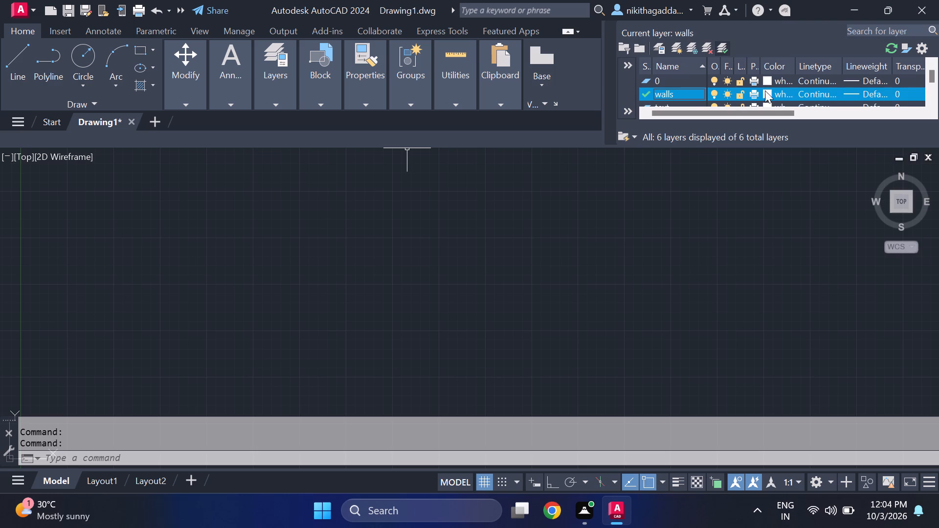
Set the walls layer's colour to index colour 8 and close the layer manager.
{"action": "left_click", "coordinate": [771, 92]}
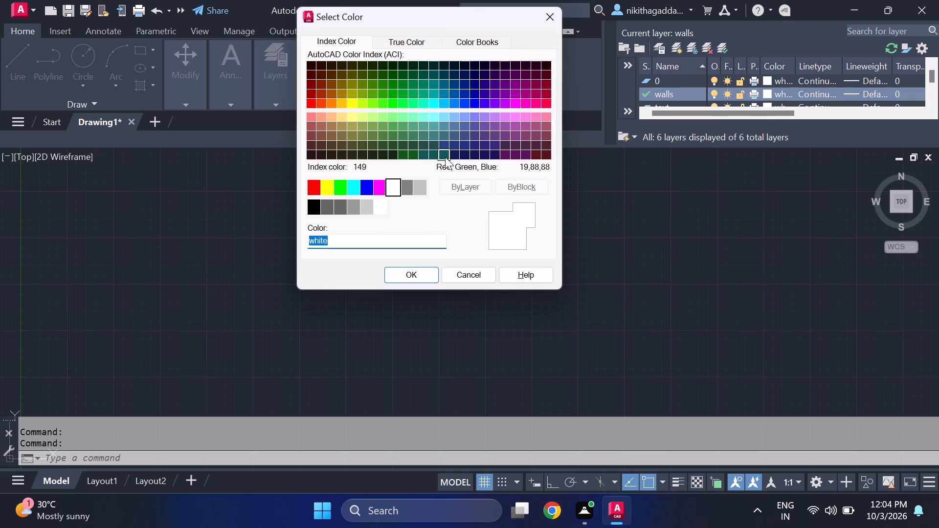
{"action": "left_click", "coordinate": [415, 187]}
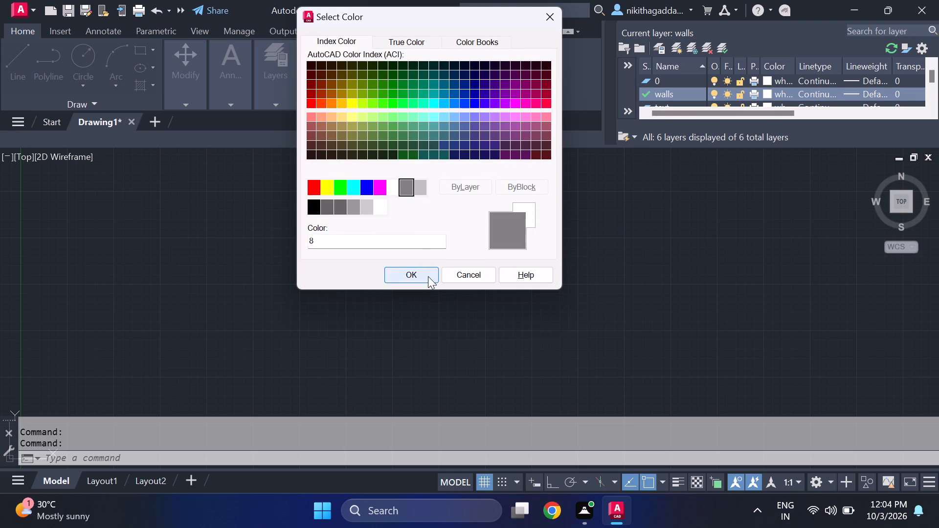
{"action": "left_click", "coordinate": [428, 276]}
{"action": "left_click", "coordinate": [608, 28]}
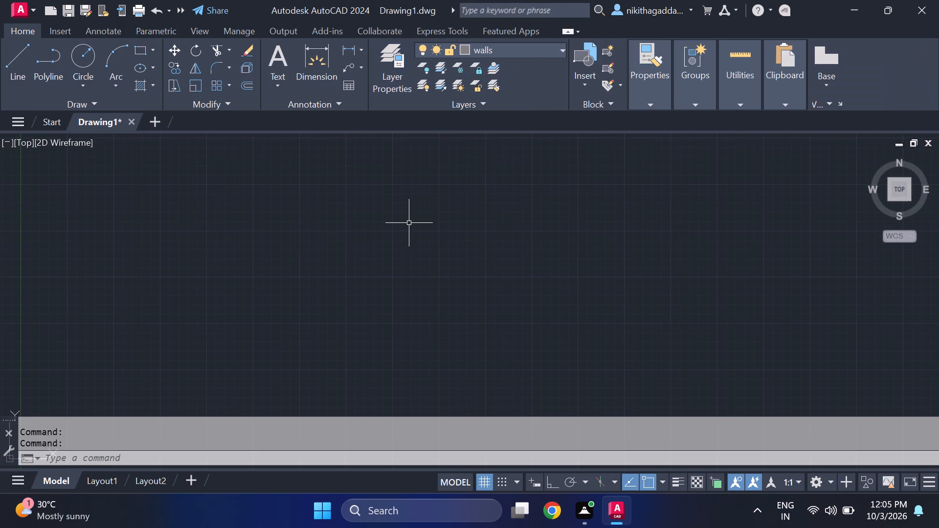
Draw a single horizontal line 37' long with Ortho turned on.
{"action": "key", "text": "l"}
{"action": "key", "text": "Return"}
{"action": "left_click", "coordinate": [299, 181]}
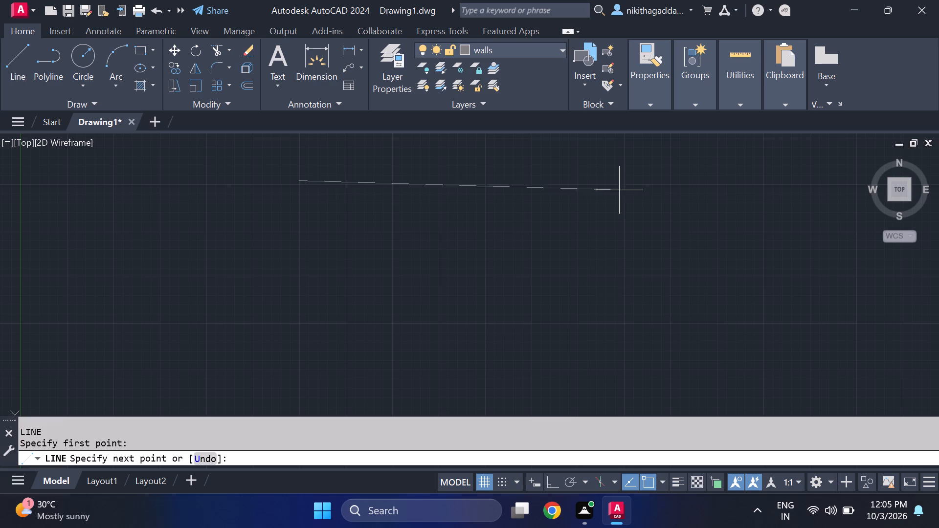
{"action": "key", "text": "F8"}
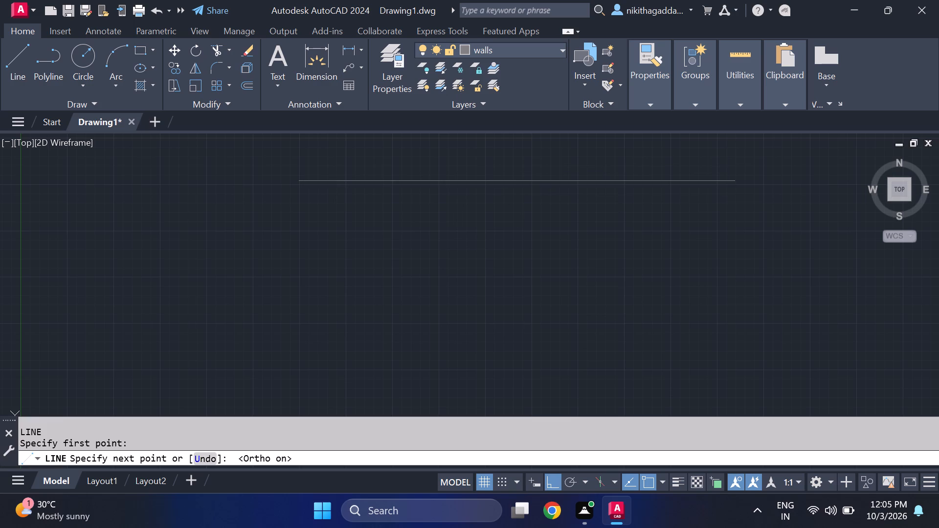
{"action": "type", "text": "37'"}
{"action": "key", "text": "Return"}
{"action": "scroll", "coordinate": [729, 194], "scroll_direction": "down", "scroll_amount": 6}
{"action": "scroll", "coordinate": [771, 261], "scroll_direction": "down", "scroll_amount": 6}
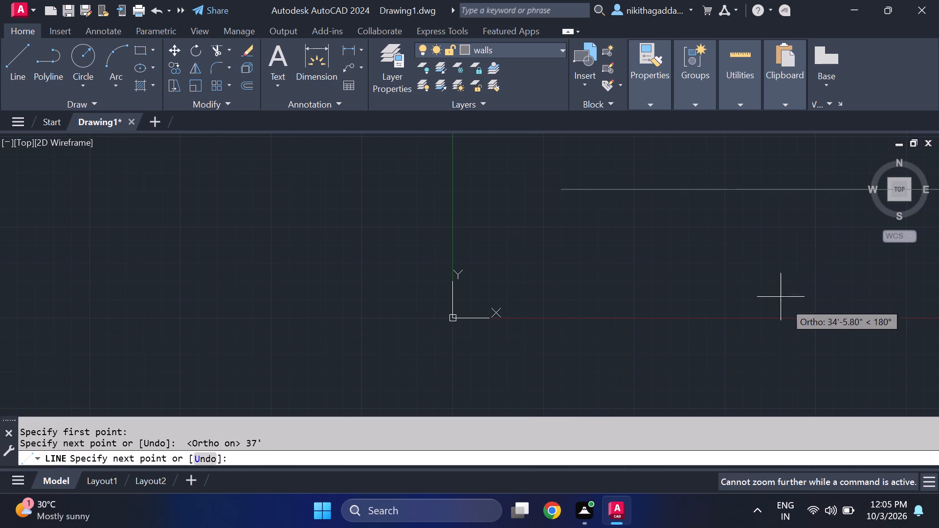
{"action": "middle_click_drag", "start_coordinate": [812, 296], "coordinate": [289, 205]}
{"action": "scroll", "coordinate": [501, 182], "scroll_direction": "down", "scroll_amount": 6}
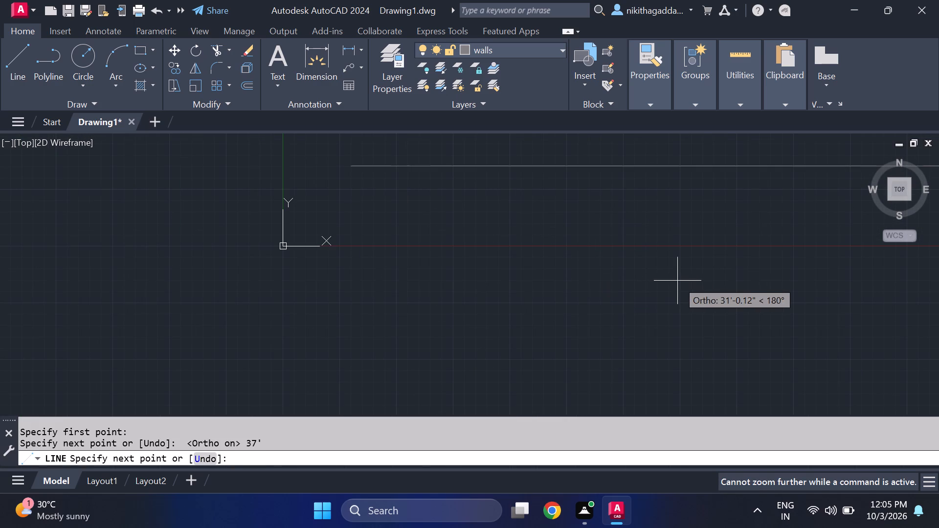
{"action": "key", "text": "Escape"}
{"action": "scroll", "coordinate": [678, 280], "scroll_direction": "down", "scroll_amount": 7}
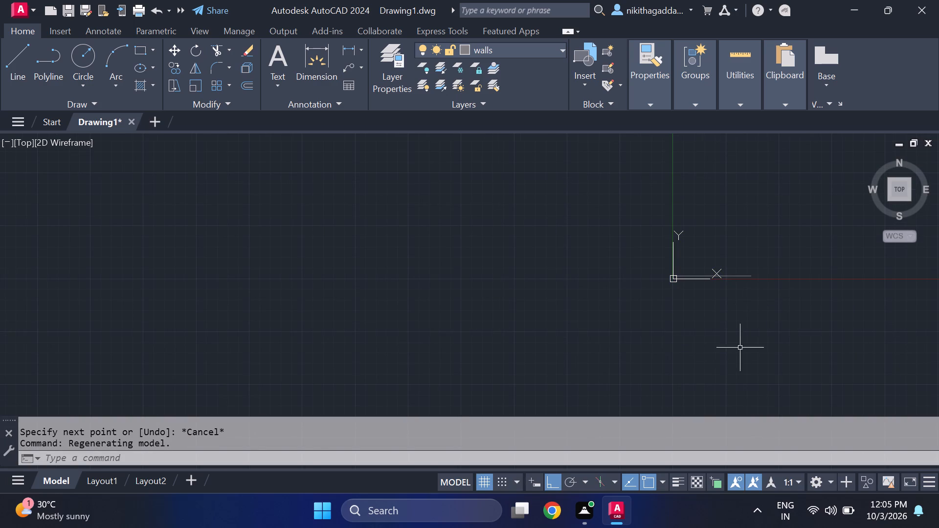
Delete the 37' horizontal line.
{"action": "middle_click_drag", "start_coordinate": [739, 347], "coordinate": [573, 295]}
{"action": "scroll", "coordinate": [583, 243], "scroll_direction": "up", "scroll_amount": 1}
{"action": "scroll", "coordinate": [556, 213], "scroll_direction": "up", "scroll_amount": 3}
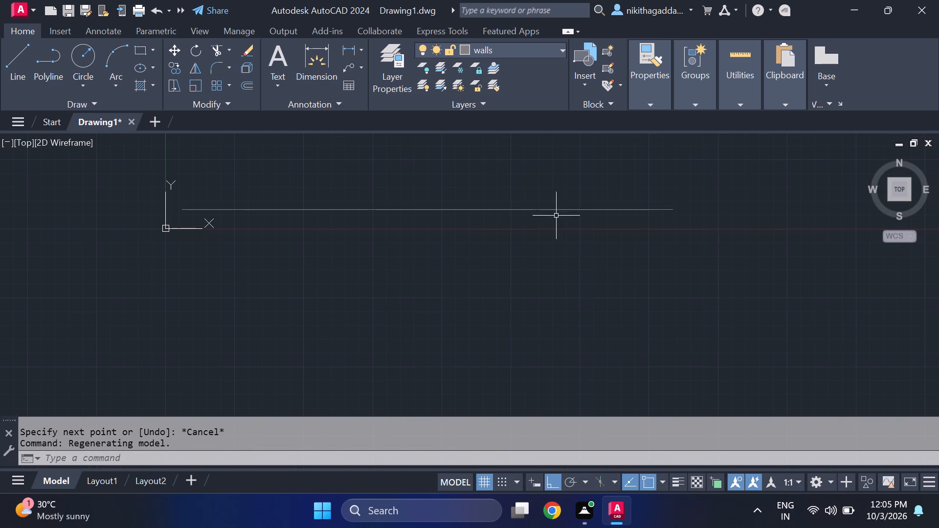
{"action": "left_click", "coordinate": [556, 209]}
{"action": "key", "text": "Delete"}
Draw a closed rectangular outline 37' wide and 73' high from four connected lines in an empty area.
{"action": "scroll", "coordinate": [556, 208], "scroll_direction": "down", "scroll_amount": 3}
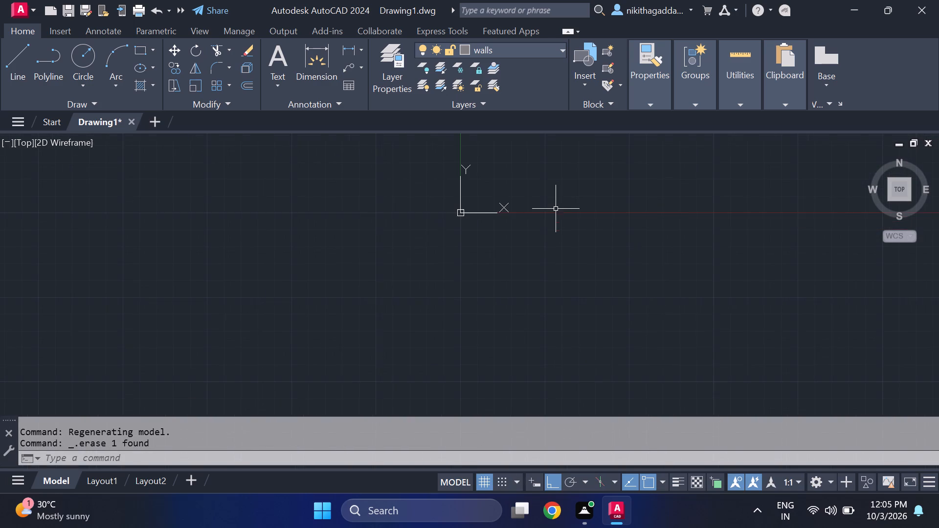
{"action": "middle_click_drag", "start_coordinate": [558, 204], "coordinate": [143, 473]}
{"action": "middle_click_drag", "start_coordinate": [360, 327], "coordinate": [67, 396]}
{"action": "key", "text": "l"}
{"action": "key", "text": "Return"}
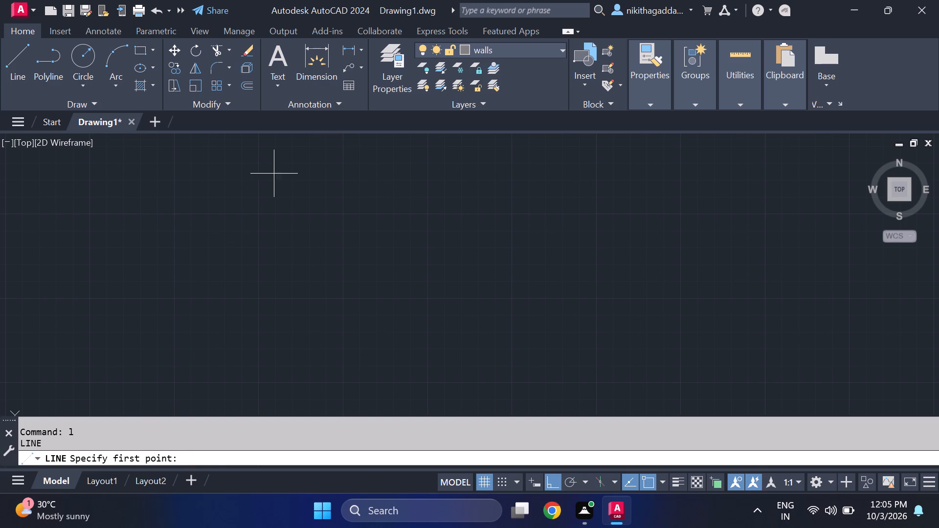
{"action": "left_click", "coordinate": [279, 172]}
{"action": "type", "text": "37'"}
{"action": "key", "text": "Return"}
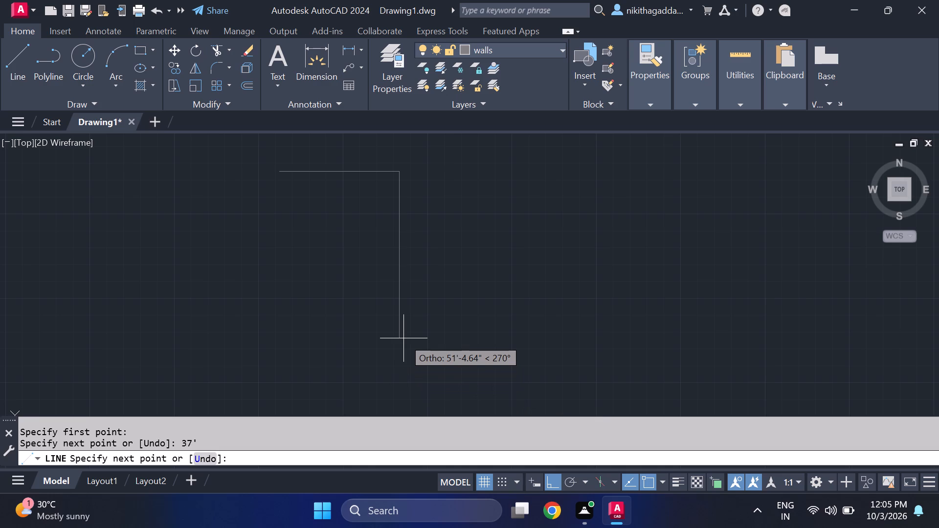
{"action": "type", "text": "73'"}
{"action": "key", "text": "Return"}
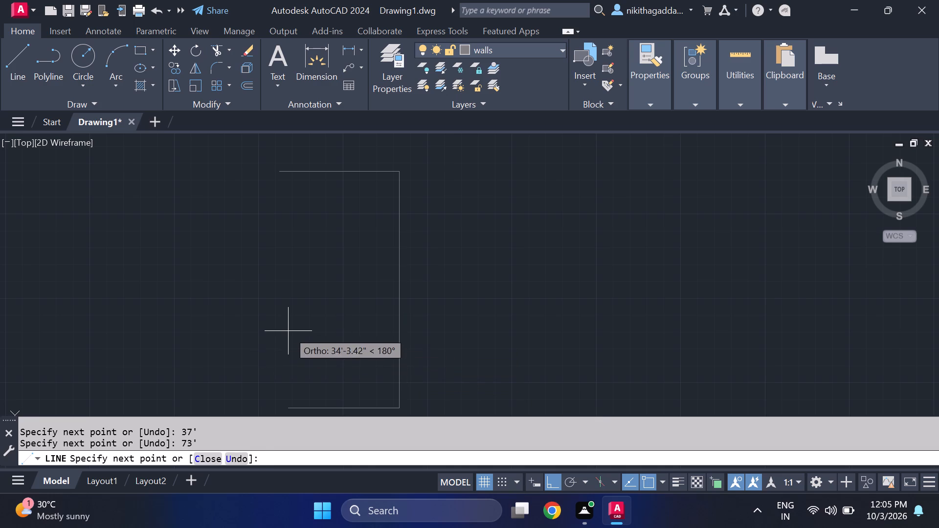
{"action": "scroll", "coordinate": [289, 333], "scroll_direction": "down", "scroll_amount": 1}
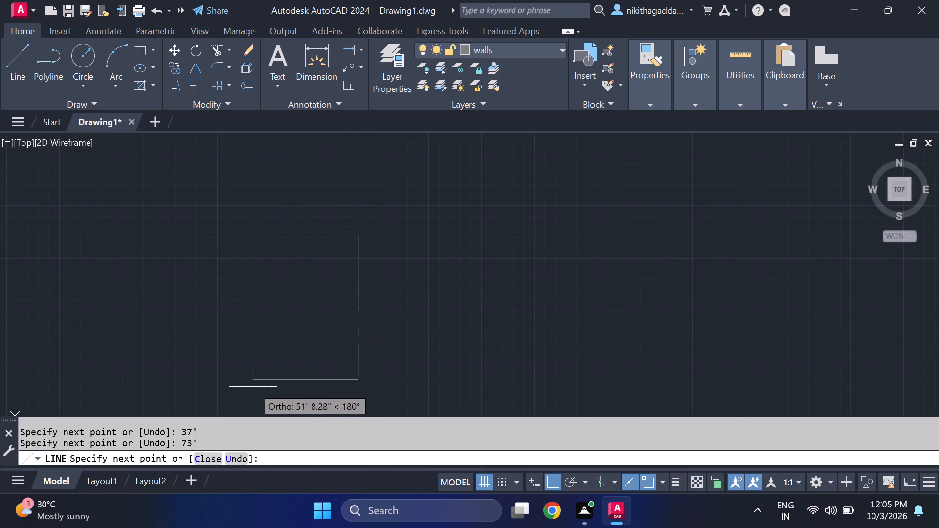
{"action": "type", "text": "37'"}
{"action": "key", "text": "Return"}
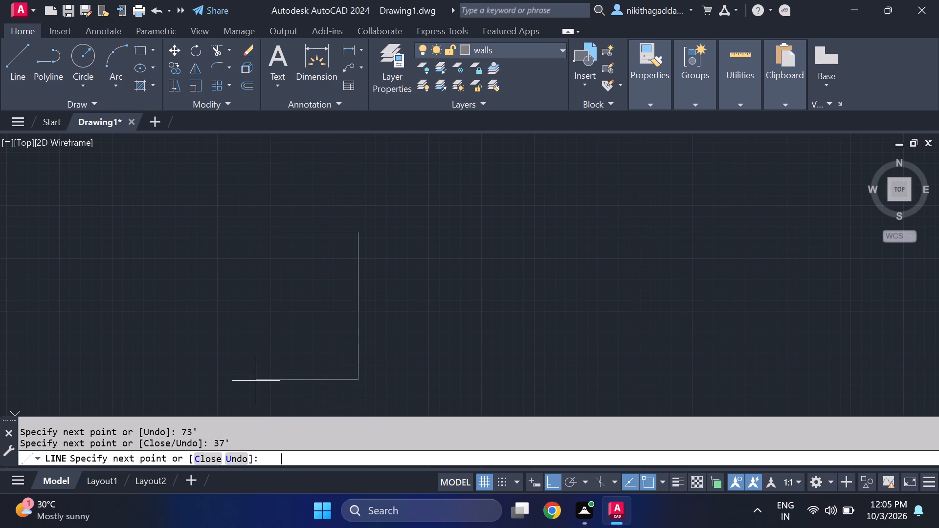
{"action": "scroll", "coordinate": [283, 234], "scroll_direction": "up", "scroll_amount": 2}
{"action": "left_click", "coordinate": [282, 234]}
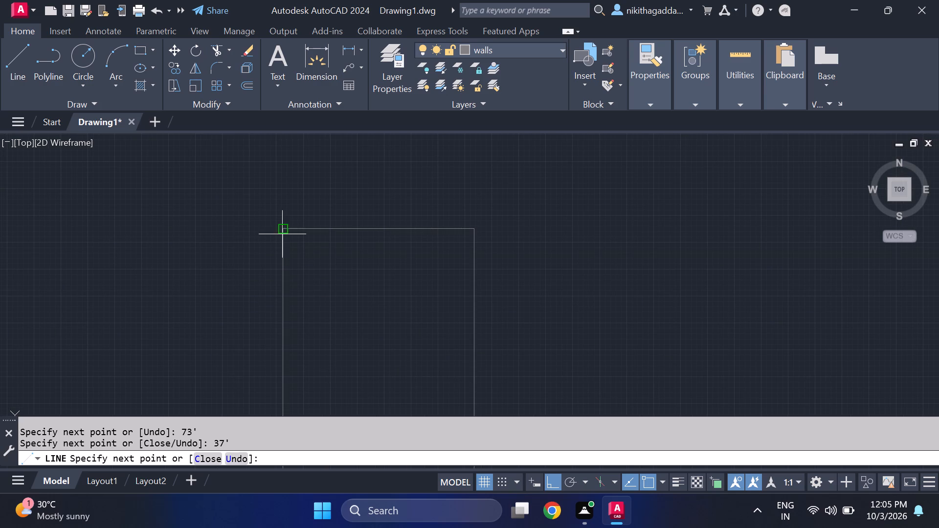
{"action": "key", "text": "Escape"}
Offset the outline's left and top lines 9" inward.
{"action": "key", "text": "grave"}
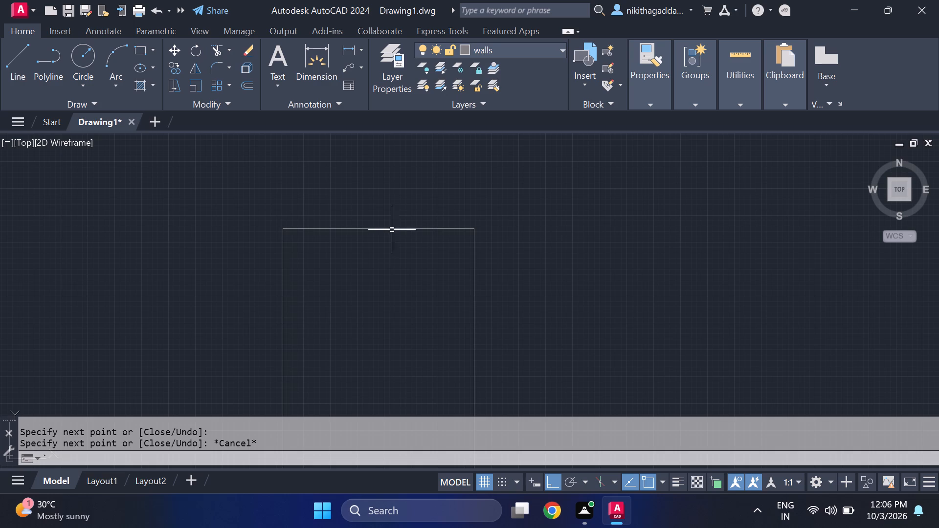
{"action": "scroll", "coordinate": [389, 229], "scroll_direction": "up", "scroll_amount": 2}
{"action": "scroll", "coordinate": [420, 278], "scroll_direction": "down", "scroll_amount": 2}
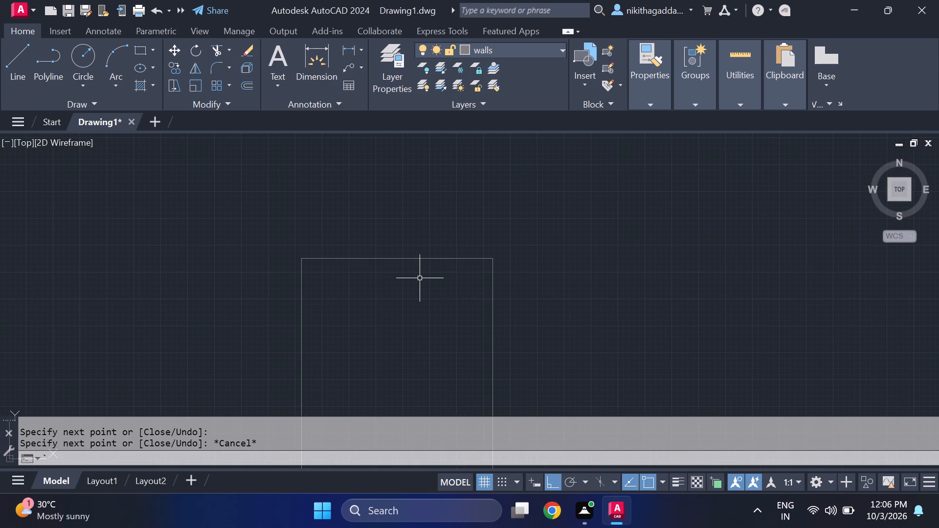
{"action": "type", "text": "of"}
{"action": "key", "text": "Return"}
{"action": "type", "text": "9\""}
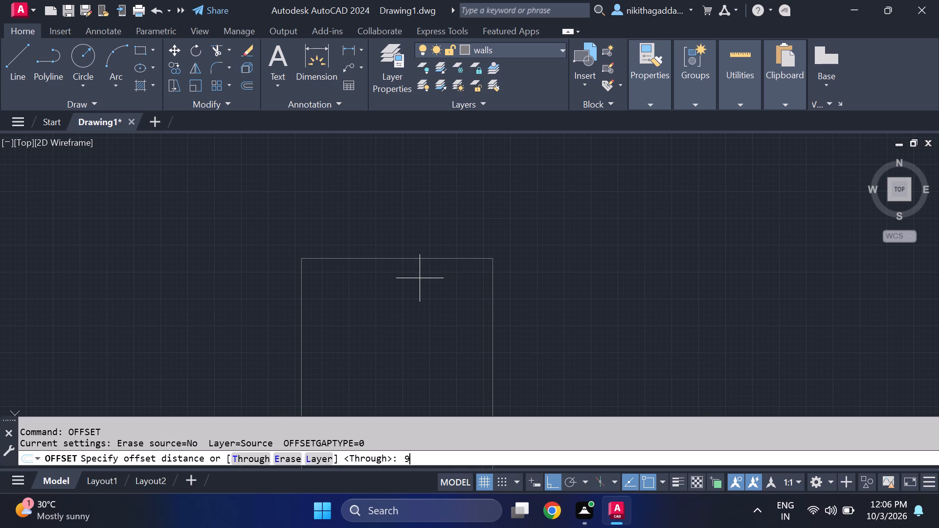
{"action": "key", "text": "Return"}
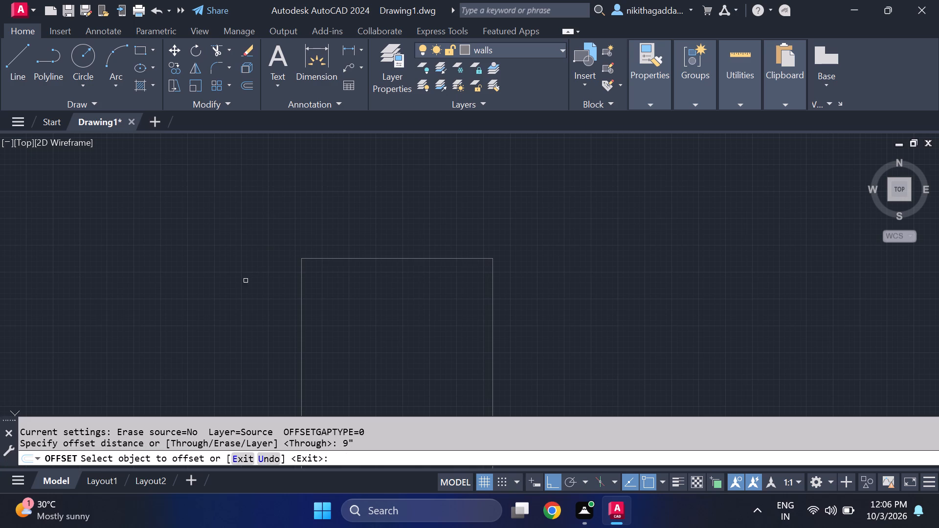
{"action": "left_click", "coordinate": [301, 289]}
{"action": "left_click", "coordinate": [343, 285]}
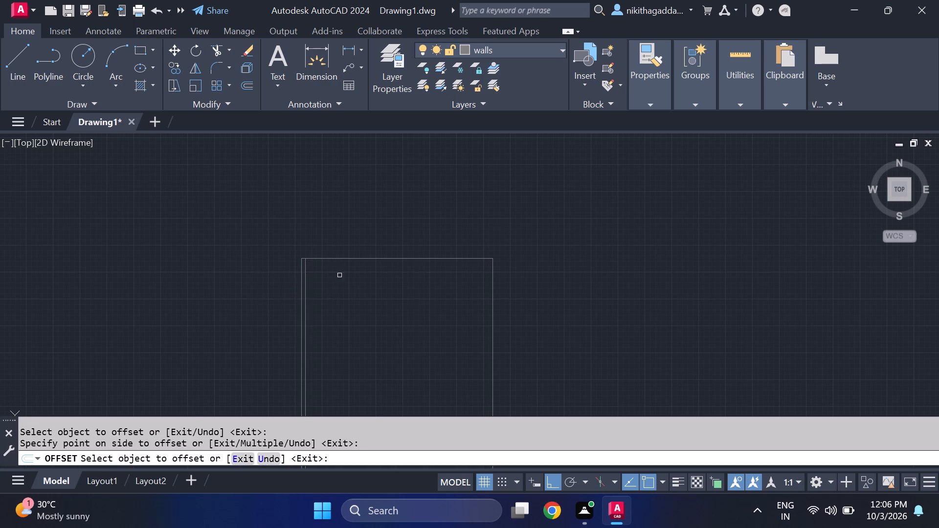
{"action": "left_click", "coordinate": [343, 260]}
{"action": "left_click", "coordinate": [346, 306]}
{"action": "scroll", "coordinate": [371, 308], "scroll_direction": "down", "scroll_amount": 2}
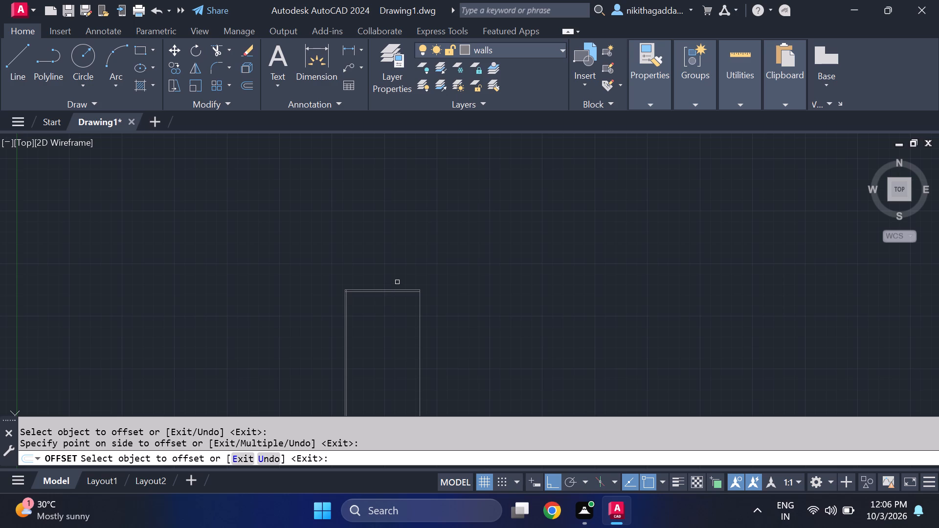
{"action": "scroll", "coordinate": [386, 280], "scroll_direction": "up", "scroll_amount": 1}
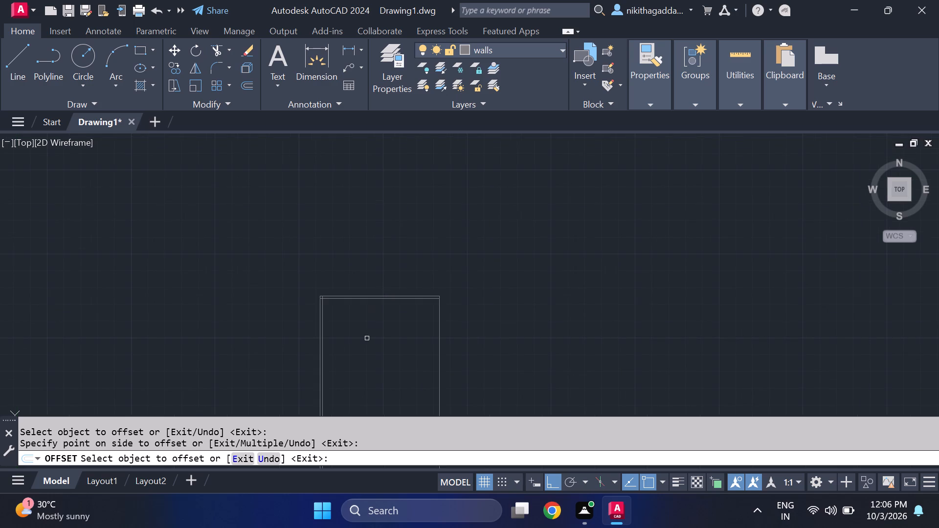
{"action": "scroll", "coordinate": [366, 339], "scroll_direction": "up", "scroll_amount": 2}
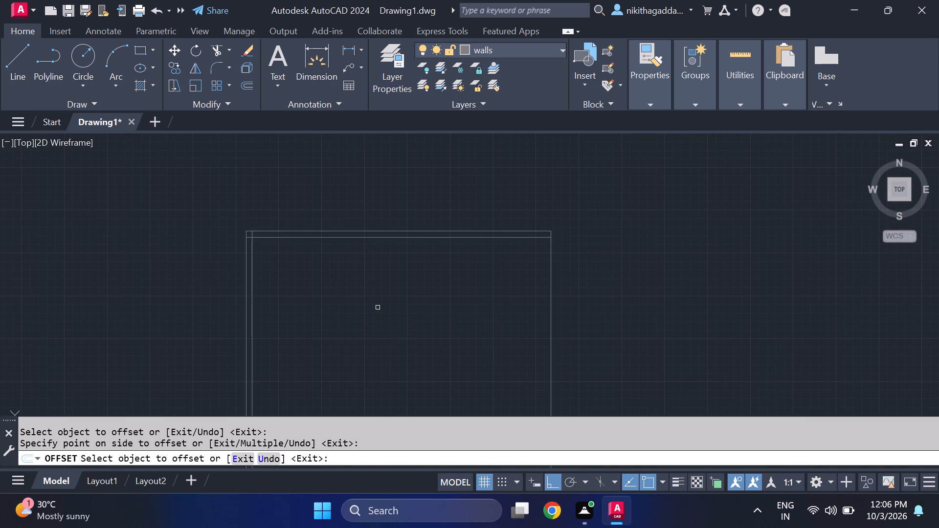
{"action": "key", "text": "Escape"}
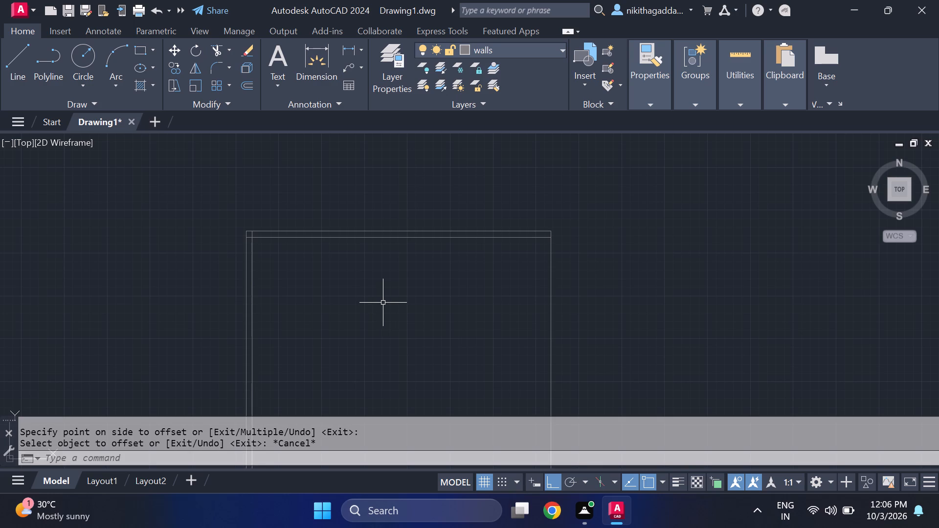
Offset the inner line of the left wall 10'6" toward the inside of the outline.
{"action": "scroll", "coordinate": [331, 295], "scroll_direction": "up", "scroll_amount": 2}
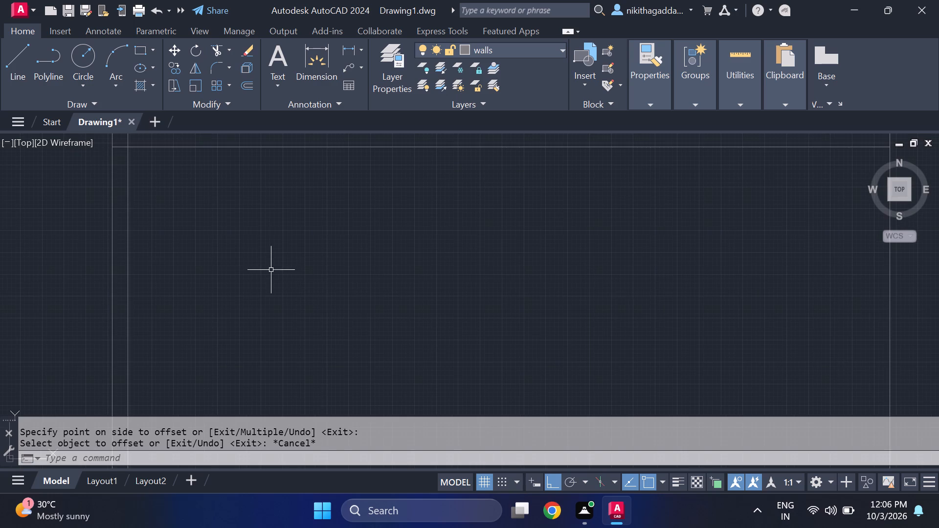
{"action": "middle_click_drag", "start_coordinate": [282, 288], "coordinate": [299, 350]}
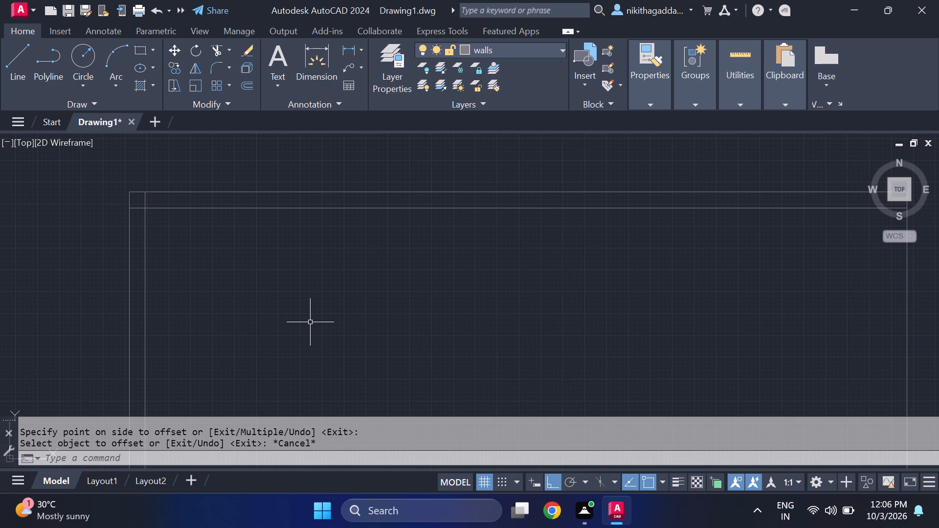
{"action": "scroll", "coordinate": [329, 273], "scroll_direction": "down", "scroll_amount": 5}
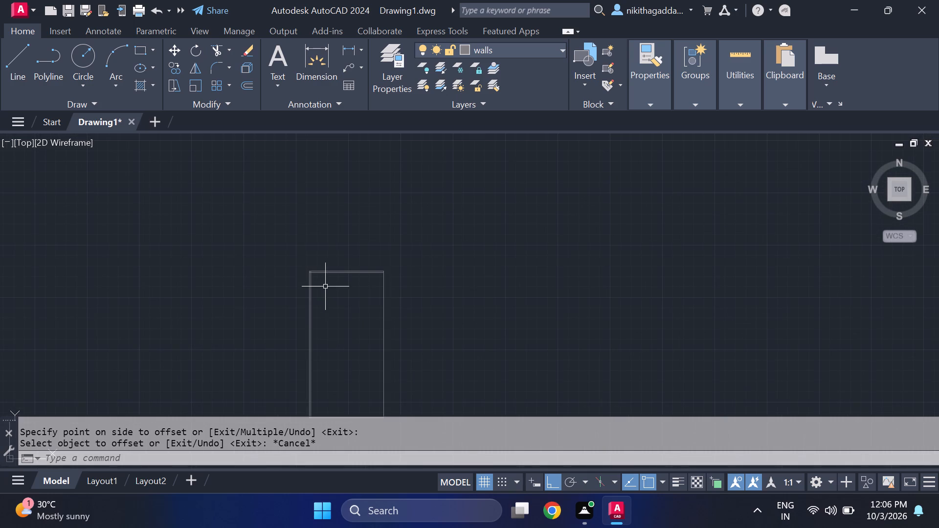
{"action": "scroll", "coordinate": [319, 294], "scroll_direction": "up", "scroll_amount": 4}
{"action": "scroll", "coordinate": [310, 253], "scroll_direction": "down", "scroll_amount": 1}
{"action": "middle_click_drag", "start_coordinate": [310, 253], "coordinate": [309, 254]}
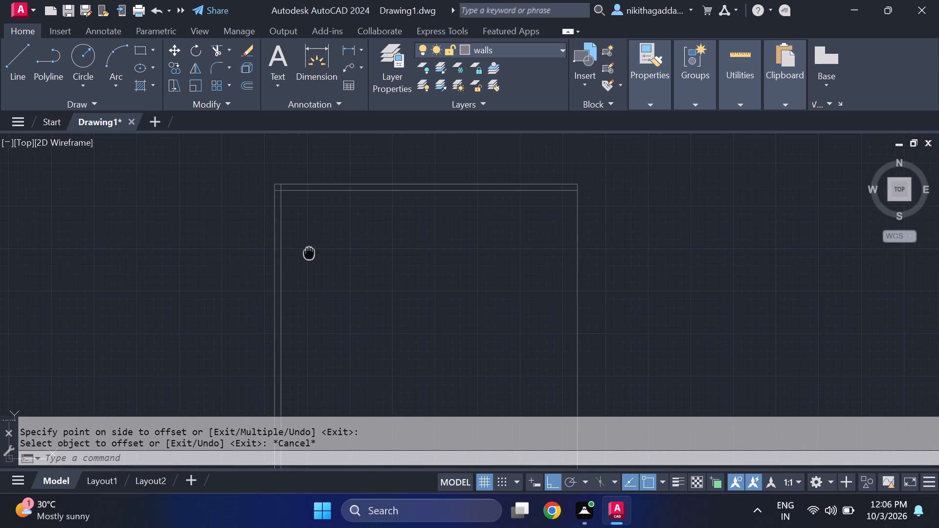
{"action": "middle_click_drag", "start_coordinate": [309, 254], "coordinate": [308, 303]}
{"action": "middle_click", "coordinate": [308, 303]}
{"action": "scroll", "coordinate": [299, 288], "scroll_direction": "up", "scroll_amount": 2}
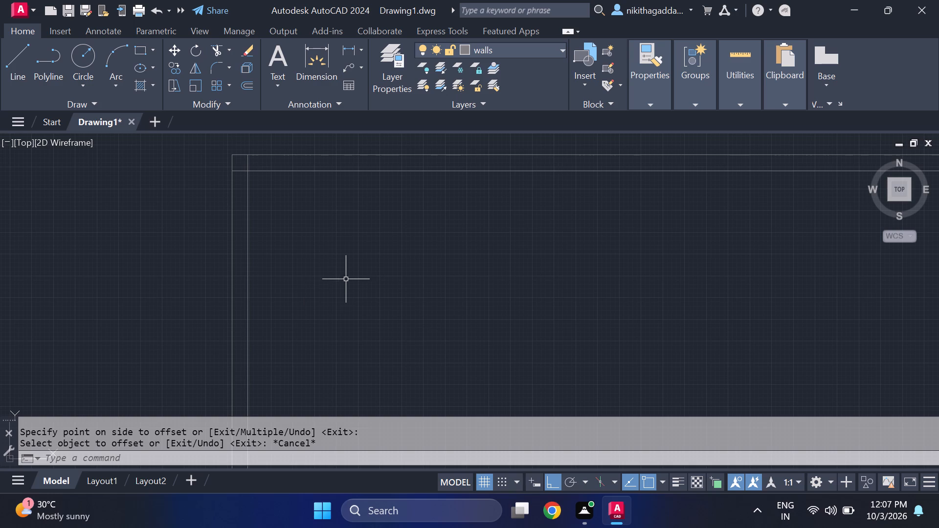
{"action": "type", "text": "of"}
{"action": "key", "text": "Return"}
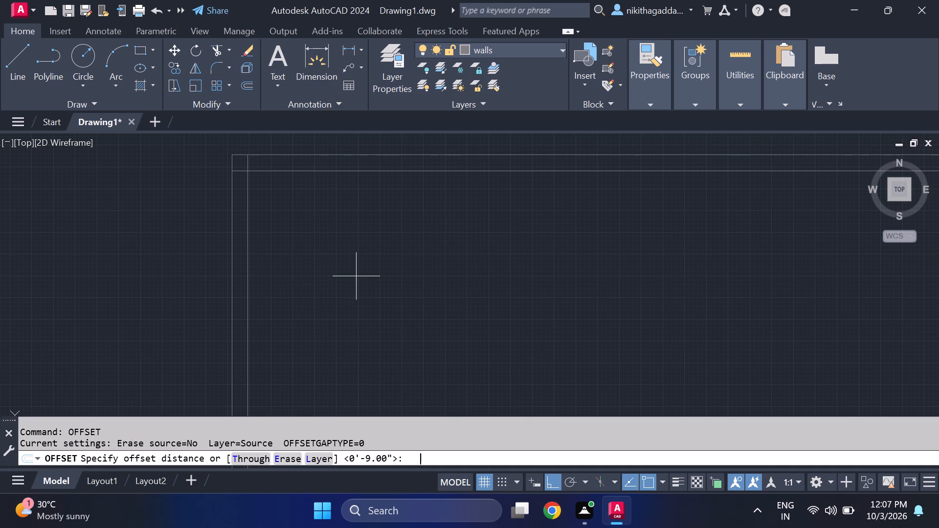
{"action": "type", "text": "10'6"}
{"action": "key", "text": "shift+quotedbl"}
{"action": "key", "text": "Return"}
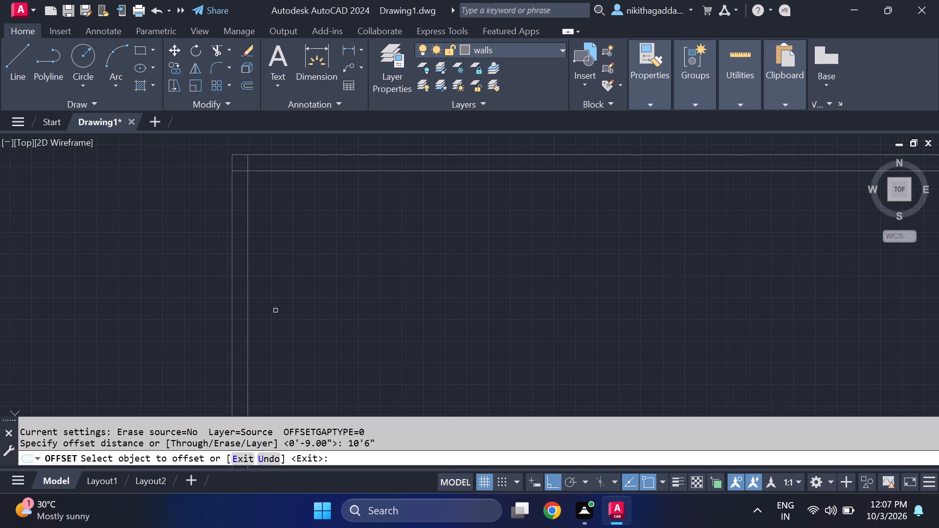
{"action": "left_click", "coordinate": [249, 295]}
{"action": "left_click", "coordinate": [496, 302]}
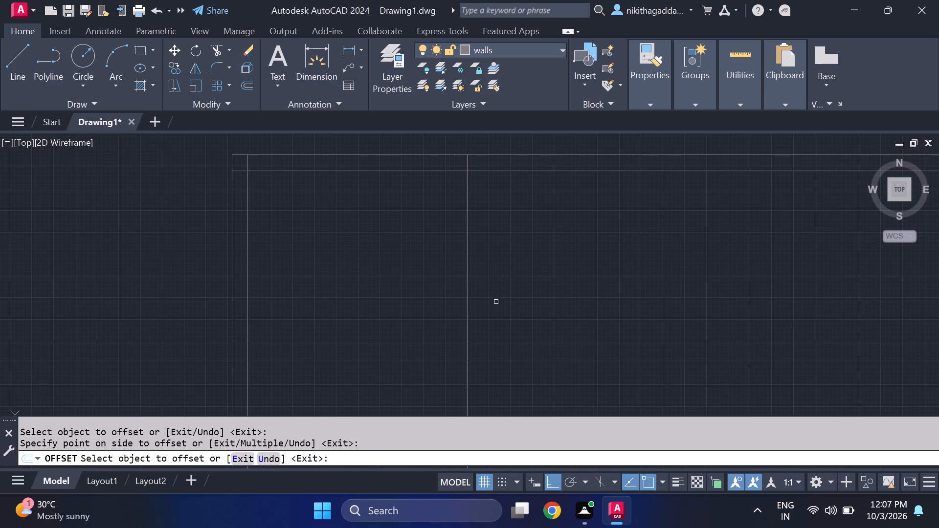
{"action": "key", "text": "Escape"}
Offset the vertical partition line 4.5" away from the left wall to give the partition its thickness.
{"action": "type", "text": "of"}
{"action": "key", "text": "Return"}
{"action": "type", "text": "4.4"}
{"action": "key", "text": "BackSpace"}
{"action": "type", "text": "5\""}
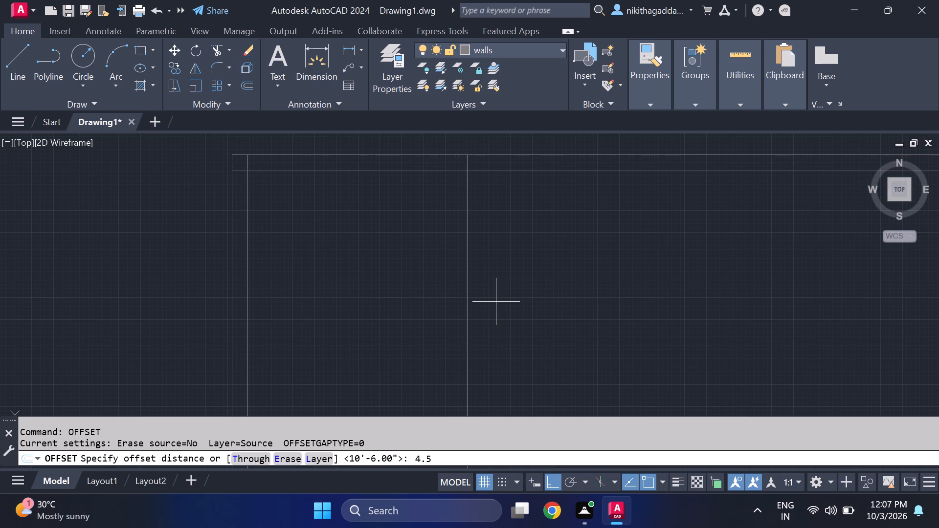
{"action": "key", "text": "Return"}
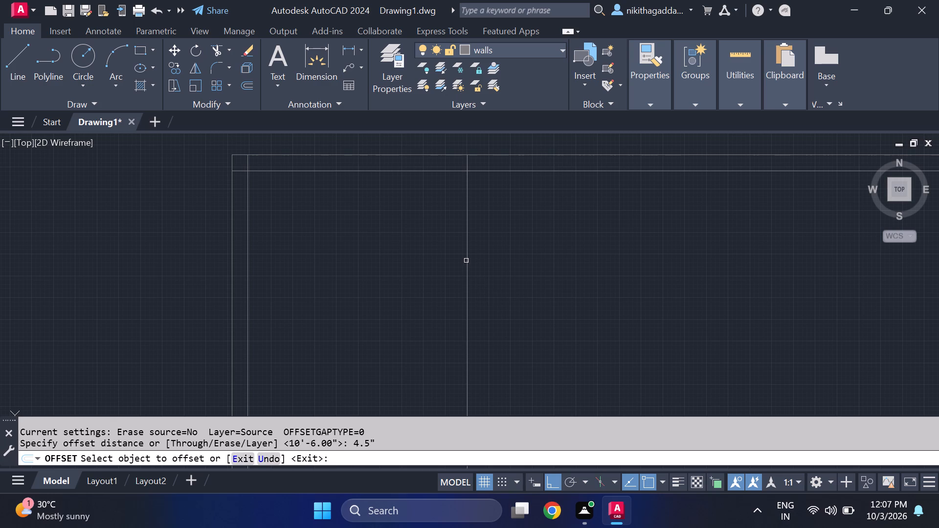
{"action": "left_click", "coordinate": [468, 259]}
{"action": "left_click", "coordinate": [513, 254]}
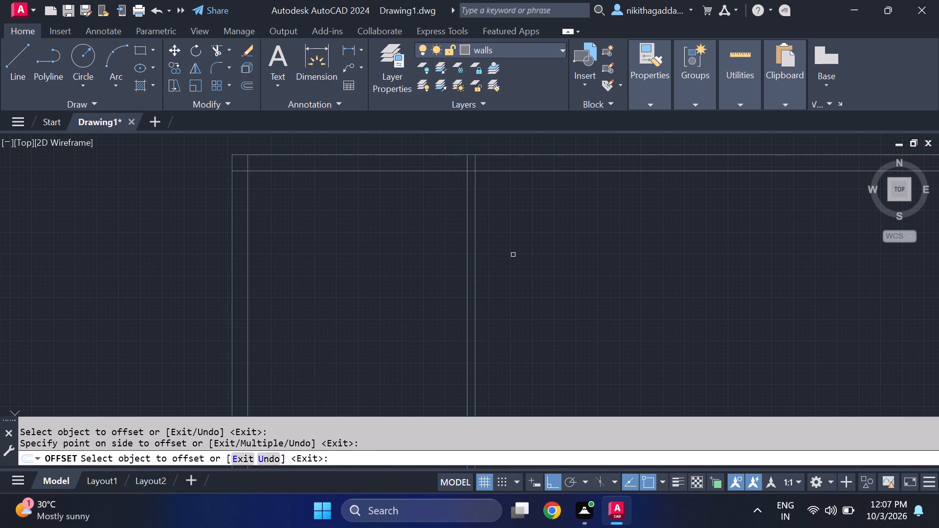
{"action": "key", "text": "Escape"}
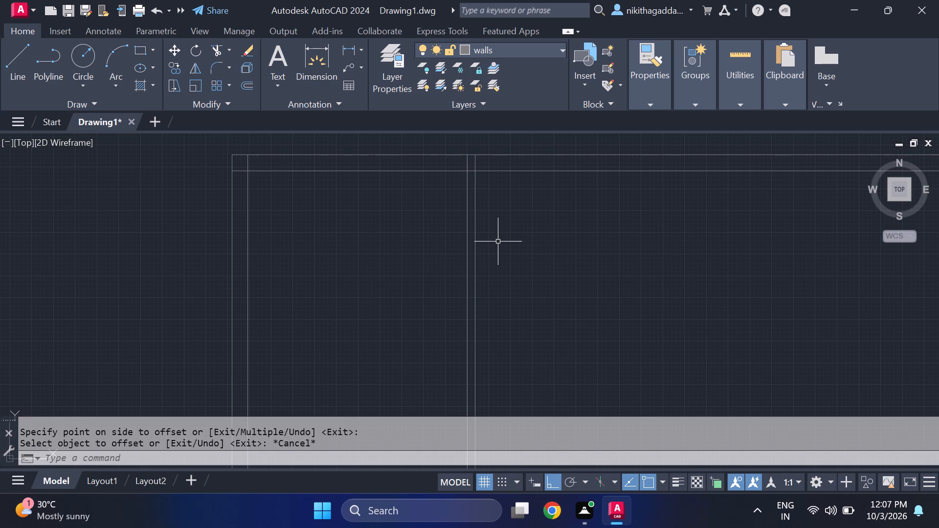
Offset the inner line of the top wall 6'3" downward into the plan.
{"action": "type", "text": "of"}
{"action": "key", "text": "Return"}
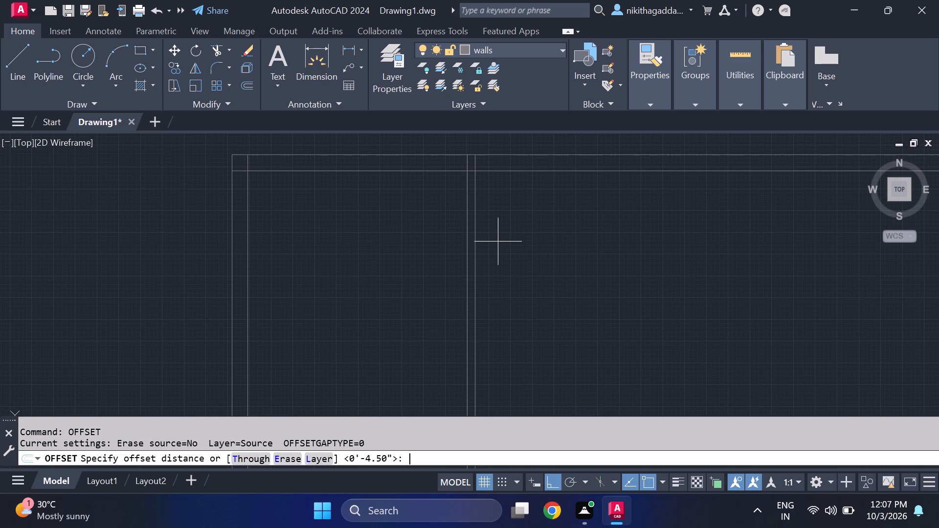
{"action": "type", "text": "6'3\""}
{"action": "key", "text": "Return"}
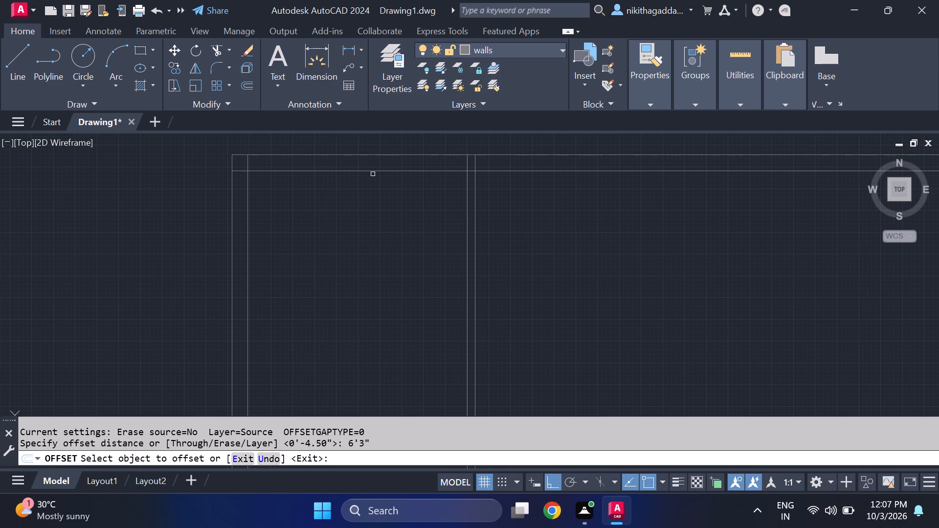
{"action": "left_click", "coordinate": [373, 174]}
{"action": "left_click", "coordinate": [375, 172]}
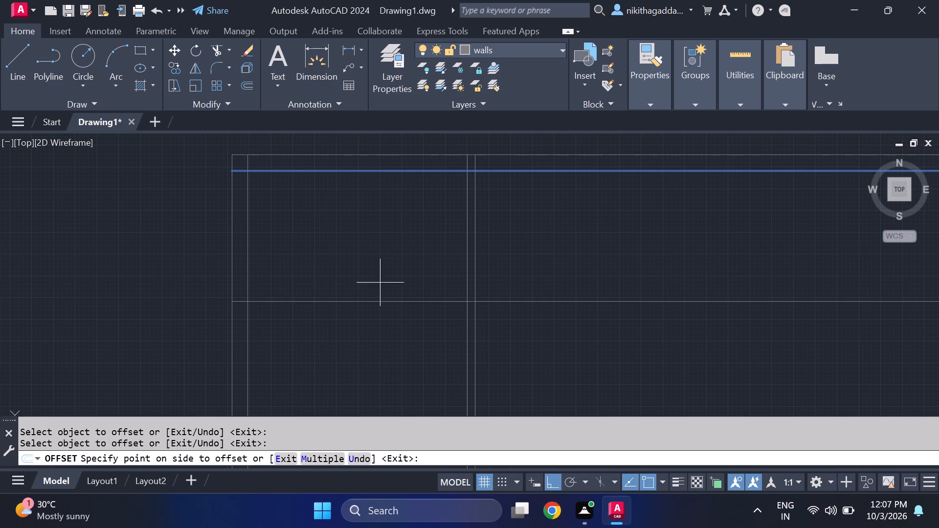
{"action": "scroll", "coordinate": [380, 285], "scroll_direction": "down", "scroll_amount": 1}
{"action": "scroll", "coordinate": [376, 299], "scroll_direction": "up", "scroll_amount": 1}
{"action": "left_click", "coordinate": [374, 332]}
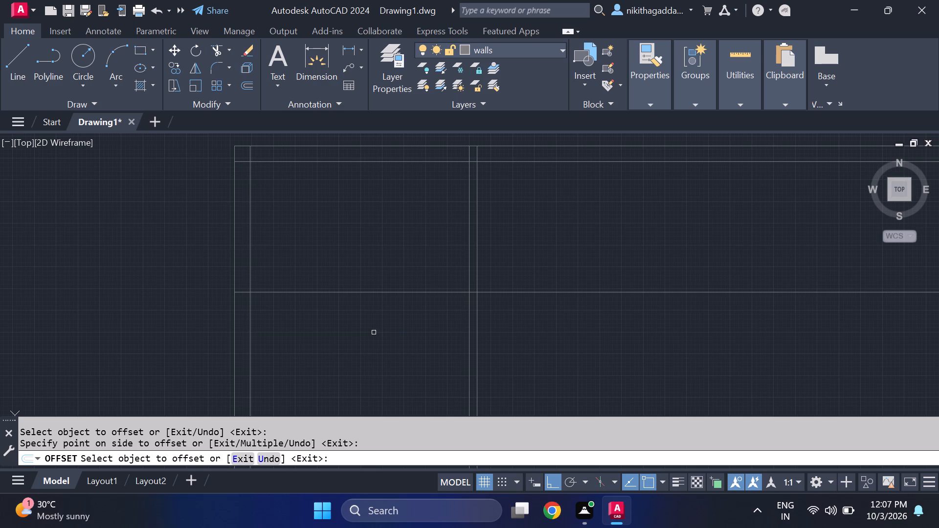
{"action": "key", "text": "Escape"}
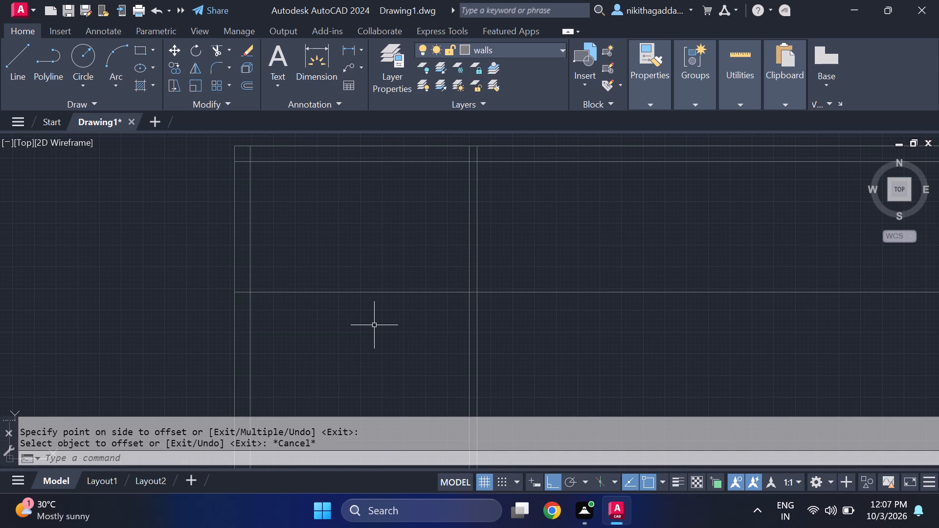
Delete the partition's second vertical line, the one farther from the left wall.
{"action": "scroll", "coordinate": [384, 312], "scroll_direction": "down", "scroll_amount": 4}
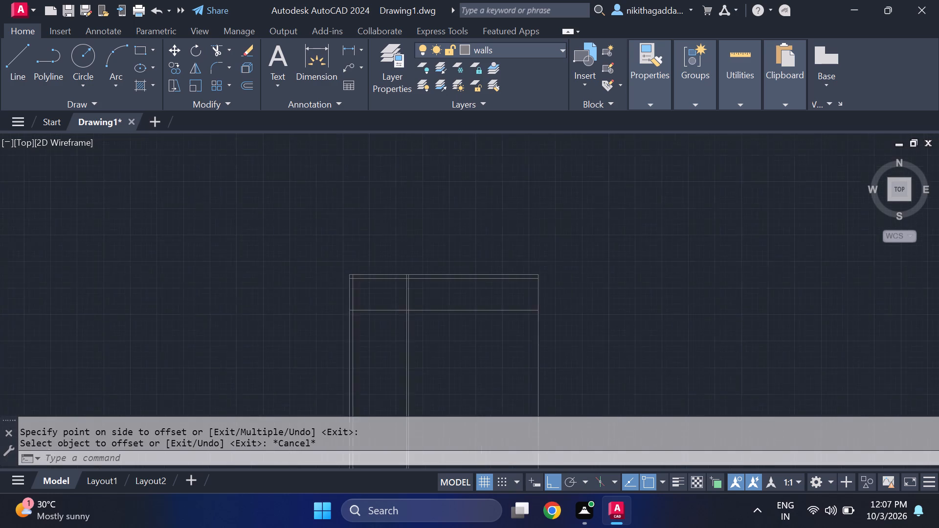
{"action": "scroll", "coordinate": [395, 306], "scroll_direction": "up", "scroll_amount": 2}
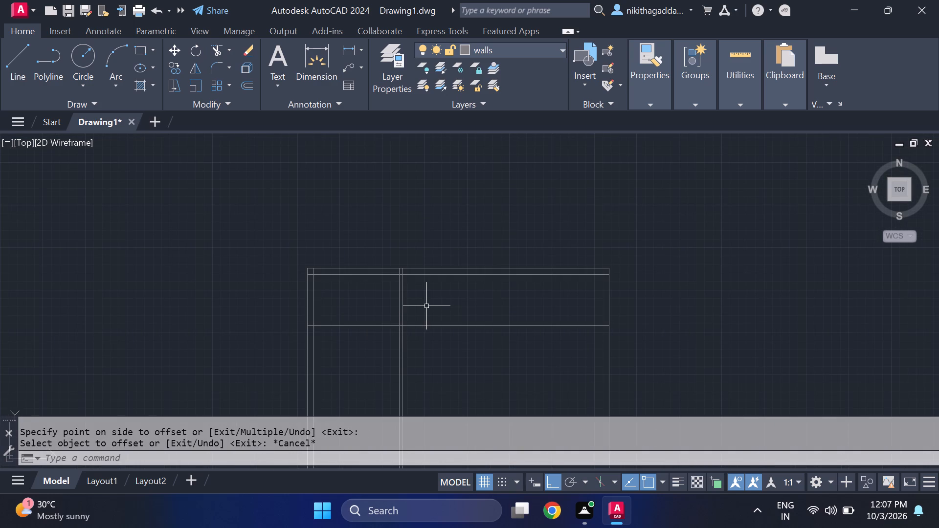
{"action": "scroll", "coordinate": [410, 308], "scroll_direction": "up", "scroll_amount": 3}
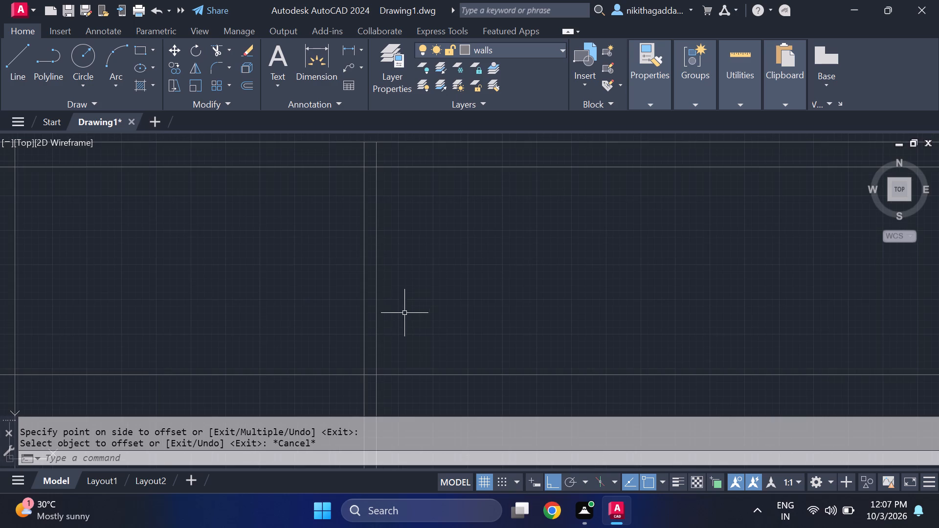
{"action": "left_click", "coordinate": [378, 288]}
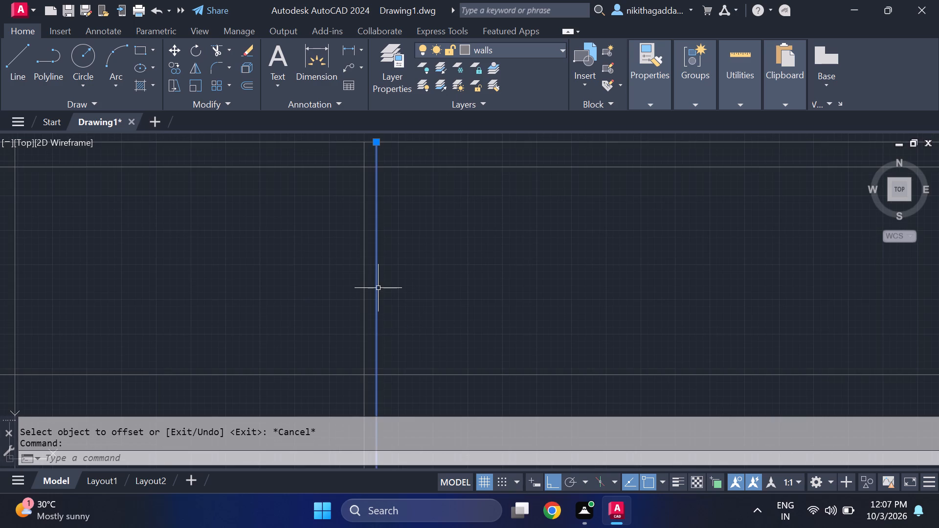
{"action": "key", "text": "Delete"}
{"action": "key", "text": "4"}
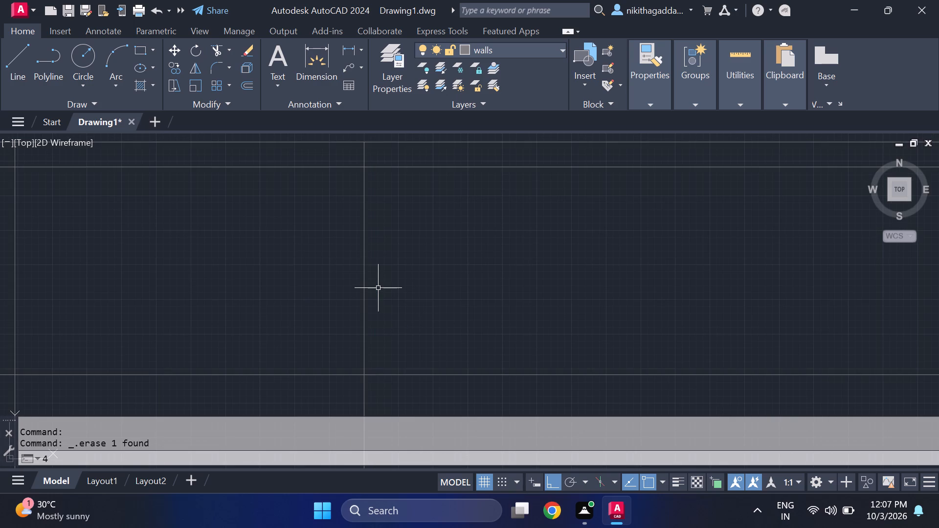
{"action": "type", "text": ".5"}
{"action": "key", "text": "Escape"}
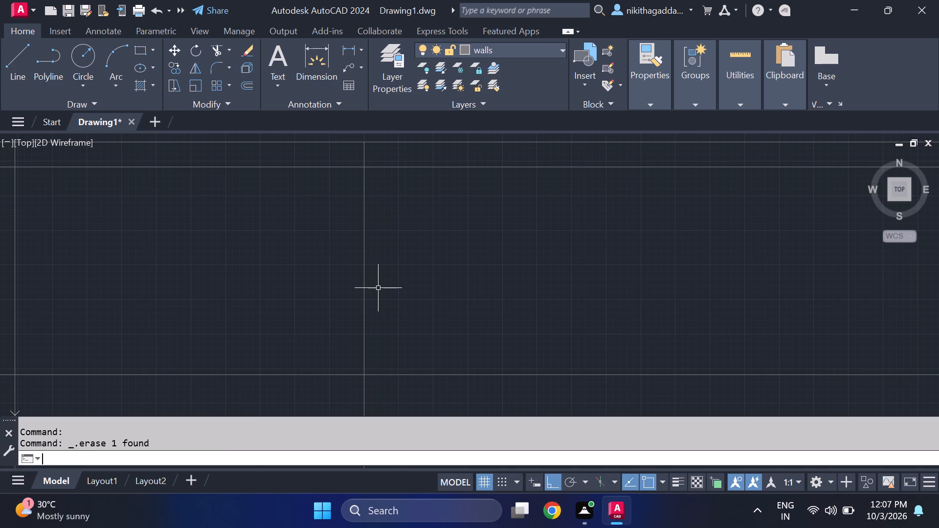
Offset the remaining vertical partition line 4.5" away from the left wall.
{"action": "type", "text": "of"}
{"action": "key", "text": "Return"}
{"action": "type", "text": "4.5\""}
{"action": "key", "text": "Return"}
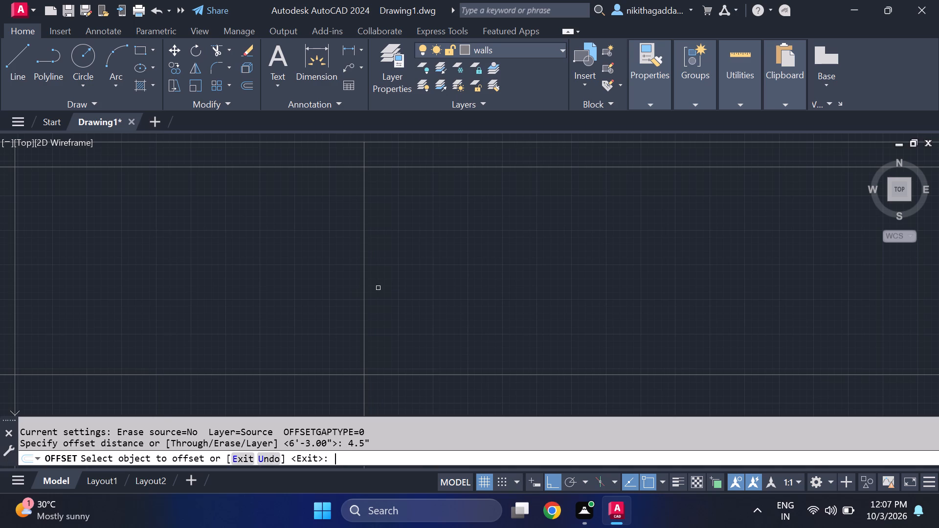
{"action": "left_click", "coordinate": [364, 263]}
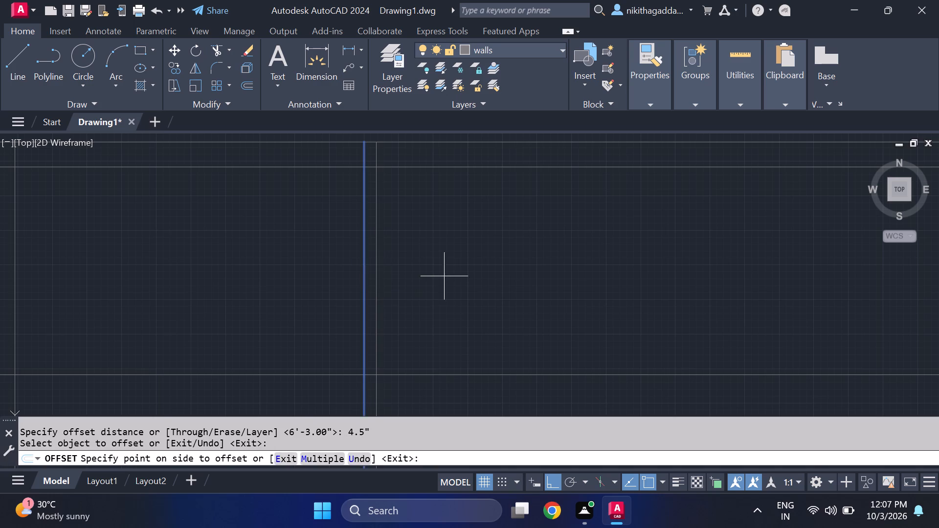
{"action": "left_click", "coordinate": [449, 276]}
{"action": "scroll", "coordinate": [451, 277], "scroll_direction": "down", "scroll_amount": 3}
{"action": "scroll", "coordinate": [452, 279], "scroll_direction": "up", "scroll_amount": 1}
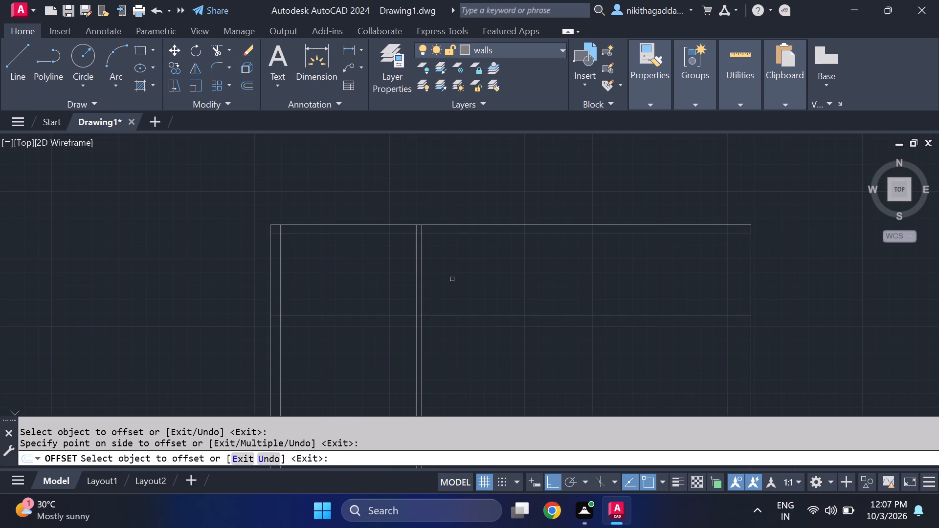
{"action": "key", "text": "Escape"}
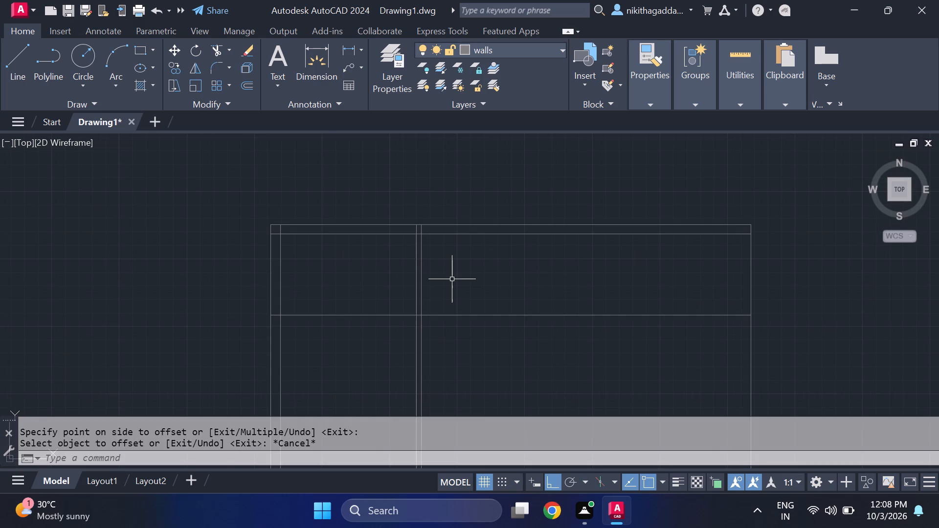
Draw a narrow three-line stub wall between the left wall and the partition, from the outer top line down and back to the inner top line.
{"action": "scroll", "coordinate": [426, 267], "scroll_direction": "down", "scroll_amount": 4}
{"action": "scroll", "coordinate": [418, 298], "scroll_direction": "up", "scroll_amount": 2}
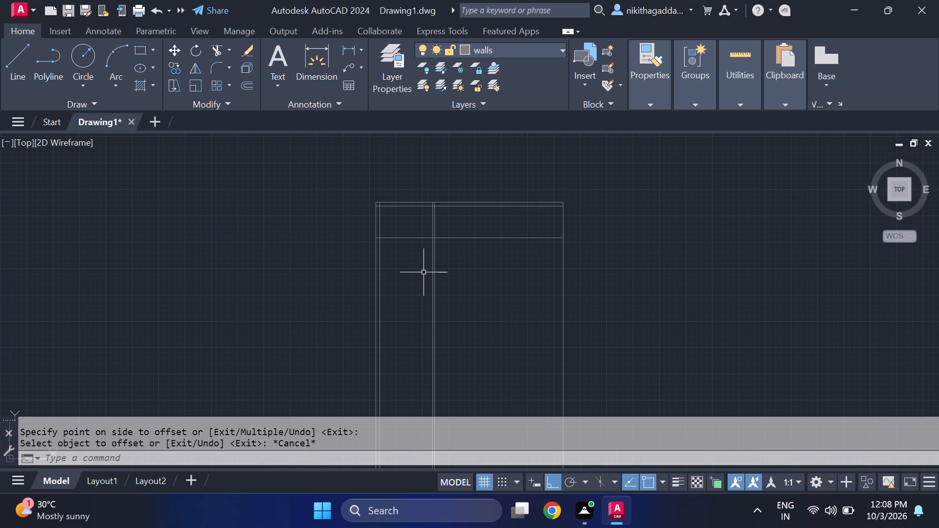
{"action": "scroll", "coordinate": [426, 269], "scroll_direction": "up", "scroll_amount": 2}
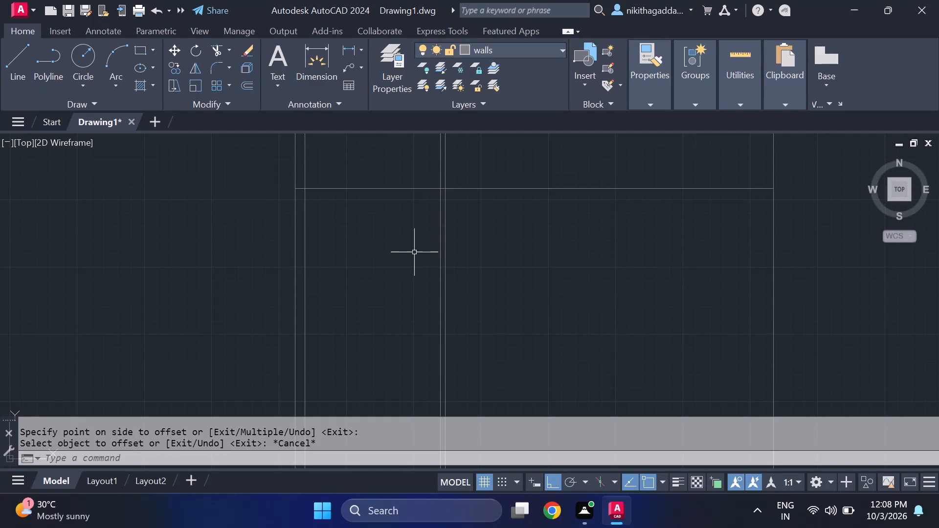
{"action": "middle_click_drag", "start_coordinate": [413, 251], "coordinate": [407, 266]}
{"action": "middle_click_drag", "start_coordinate": [392, 308], "coordinate": [364, 356]}
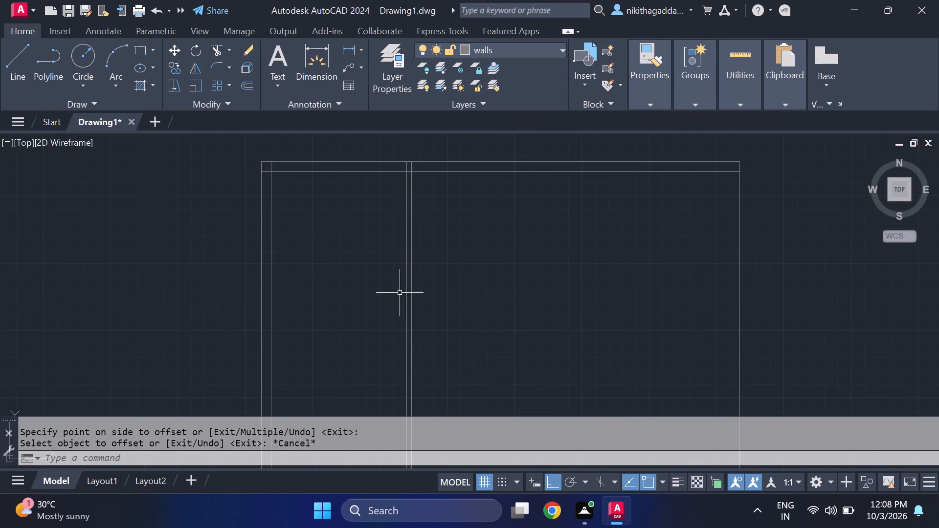
{"action": "middle_click_drag", "start_coordinate": [409, 289], "coordinate": [330, 360]}
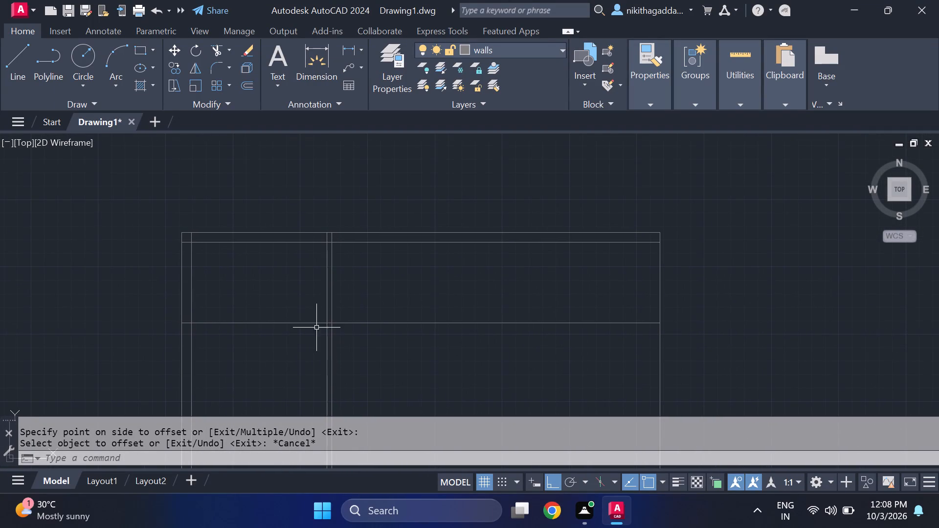
{"action": "middle_click_drag", "start_coordinate": [369, 307], "coordinate": [382, 337]}
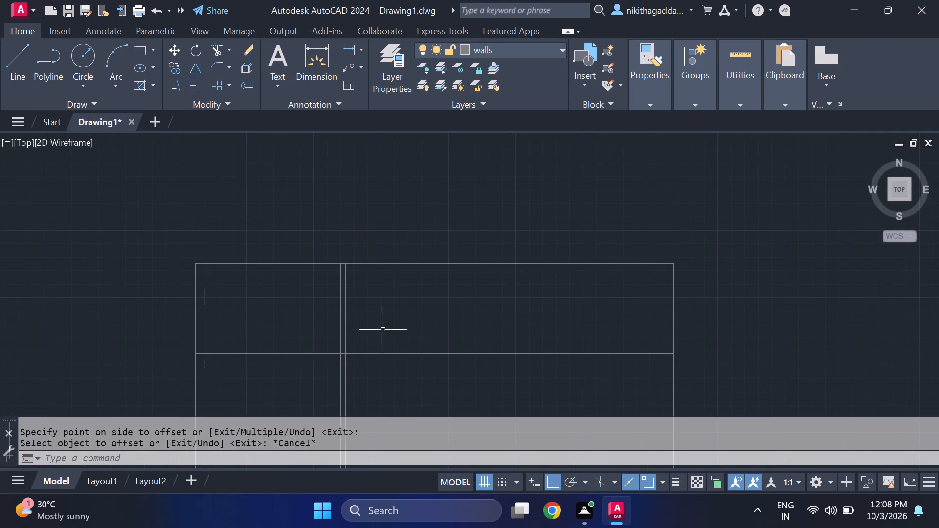
{"action": "scroll", "coordinate": [286, 317], "scroll_direction": "up", "scroll_amount": 1}
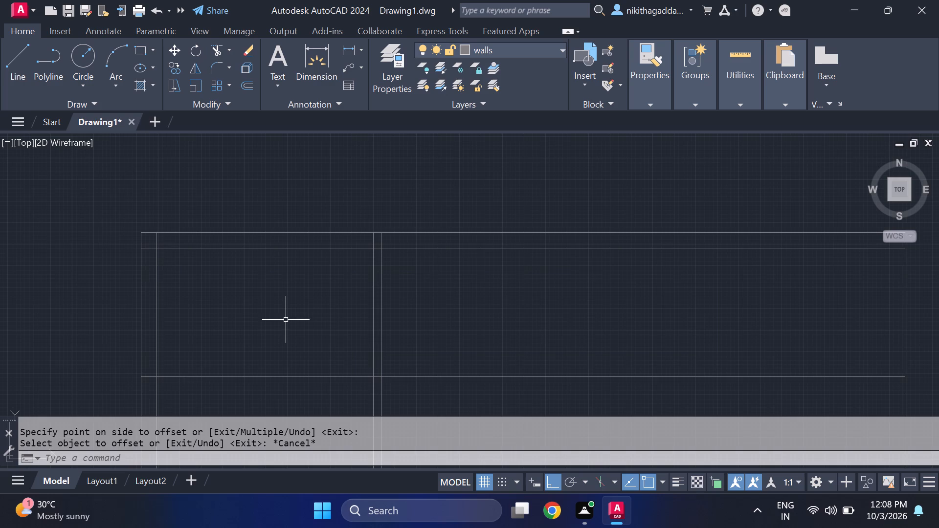
{"action": "middle_click_drag", "start_coordinate": [288, 326], "coordinate": [291, 296]}
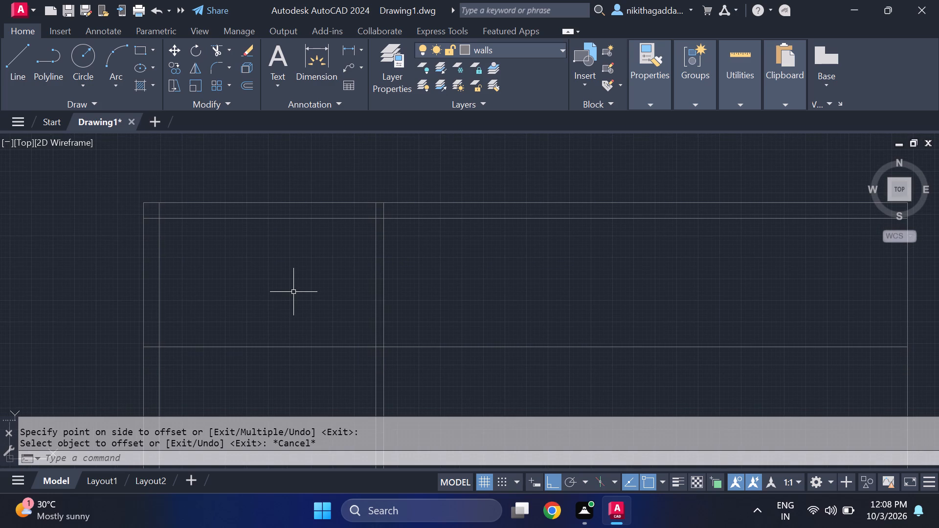
{"action": "key", "text": "l"}
{"action": "key", "text": "Return"}
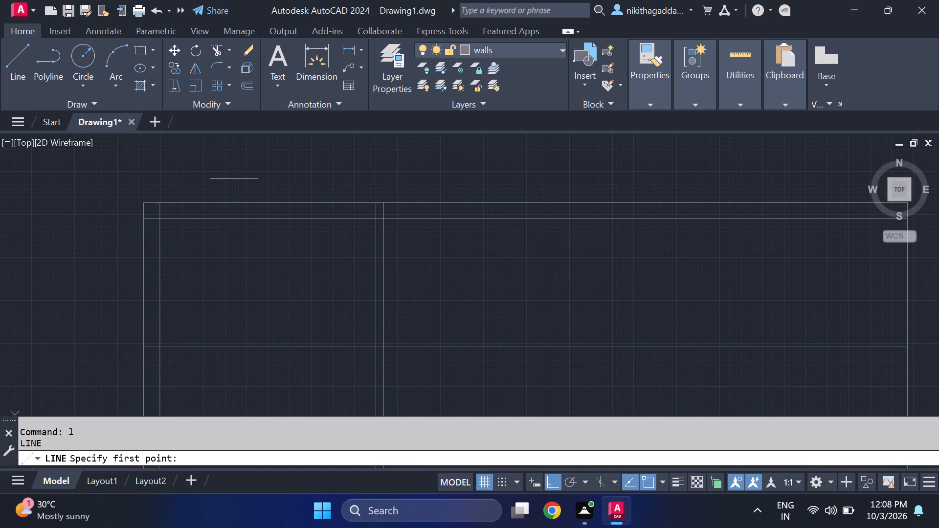
{"action": "left_click", "coordinate": [311, 203]}
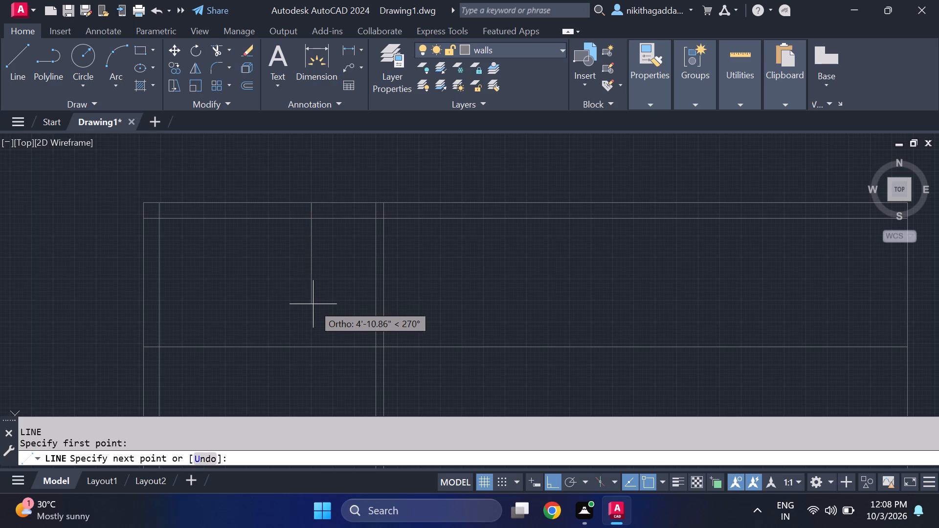
{"action": "left_click", "coordinate": [318, 278]}
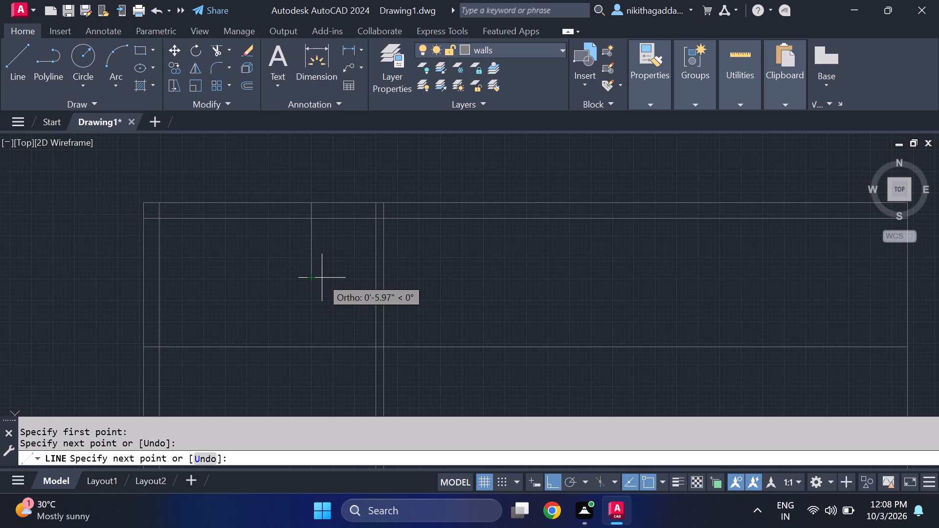
{"action": "scroll", "coordinate": [319, 277], "scroll_direction": "up", "scroll_amount": 3}
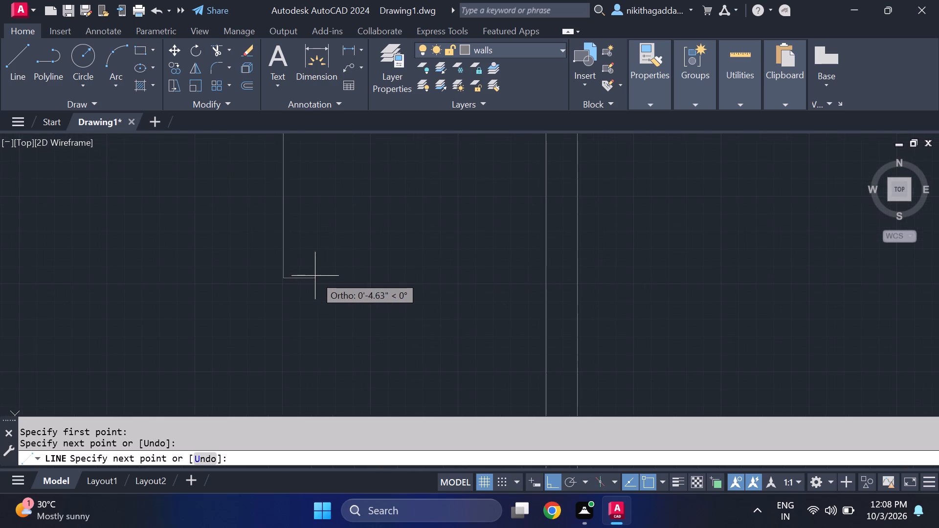
{"action": "left_click", "coordinate": [304, 274]}
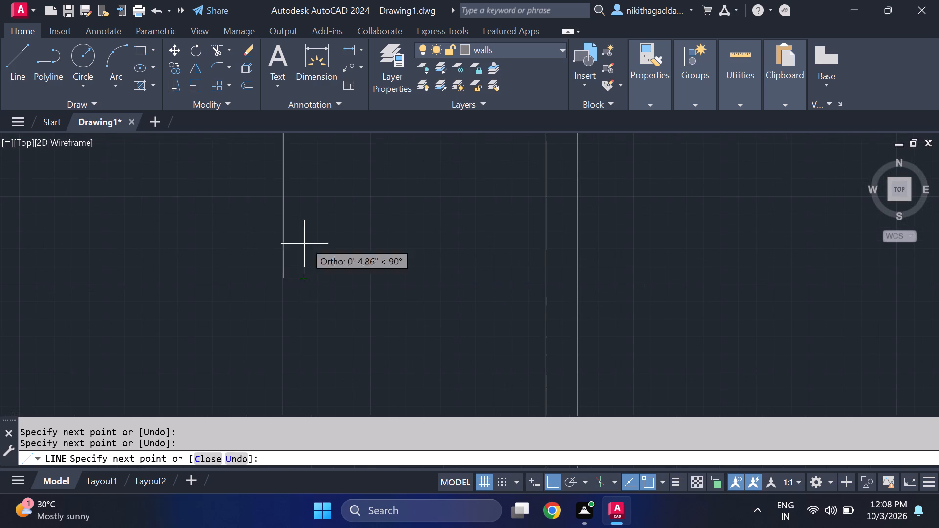
{"action": "scroll", "coordinate": [314, 200], "scroll_direction": "down", "scroll_amount": 5}
{"action": "middle_click_drag", "start_coordinate": [314, 200], "coordinate": [303, 257]}
{"action": "scroll", "coordinate": [303, 250], "scroll_direction": "up", "scroll_amount": 4}
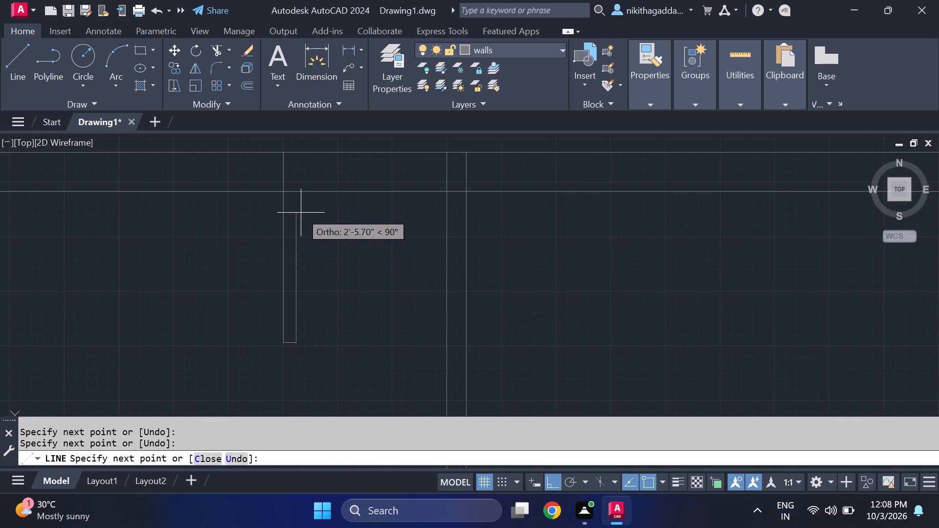
{"action": "middle_click_drag", "start_coordinate": [303, 203], "coordinate": [297, 232]}
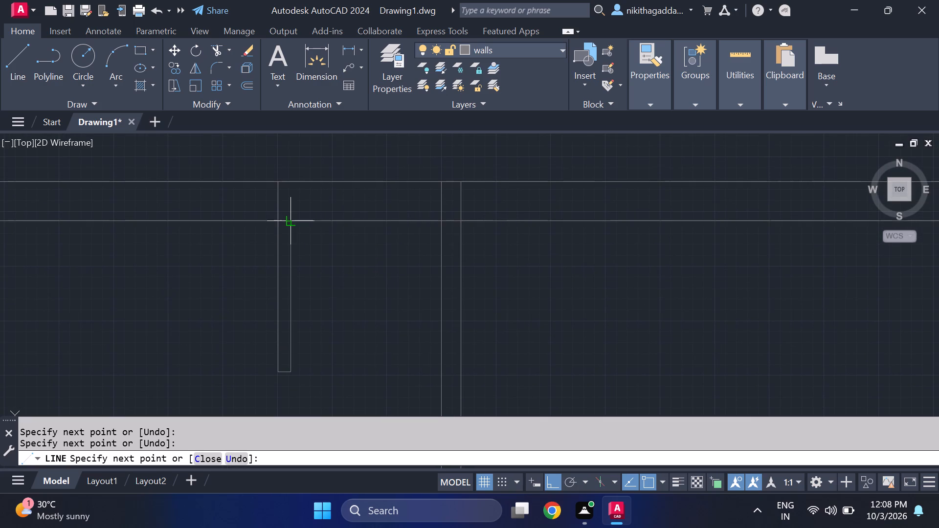
{"action": "left_click", "coordinate": [293, 220]}
{"action": "scroll", "coordinate": [387, 265], "scroll_direction": "down", "scroll_amount": 5}
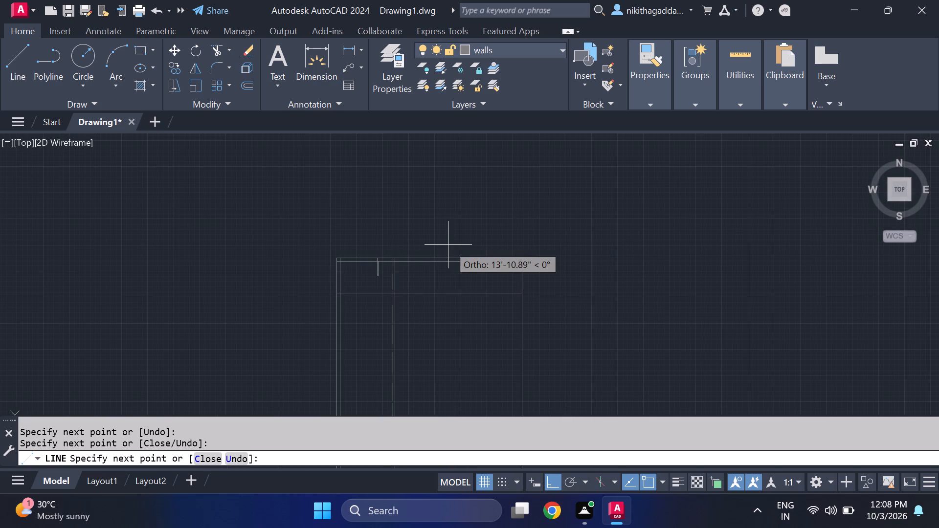
{"action": "key", "text": "Escape"}
{"action": "scroll", "coordinate": [424, 279], "scroll_direction": "up", "scroll_amount": 3}
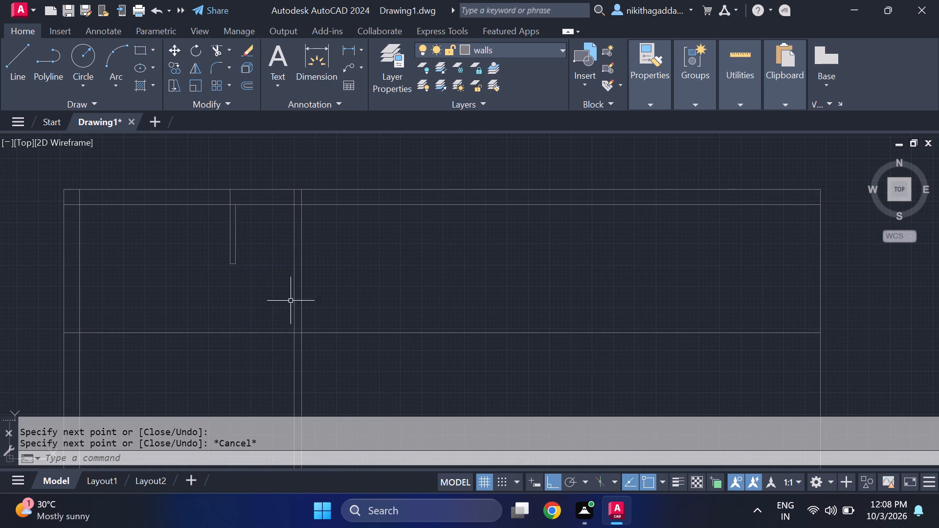
Trim the overlapping line segments where the stub wall and vertical partition meet the top wall, and at the top-left wall corner.
{"action": "type", "text": "tr"}
{"action": "key", "text": "Return"}
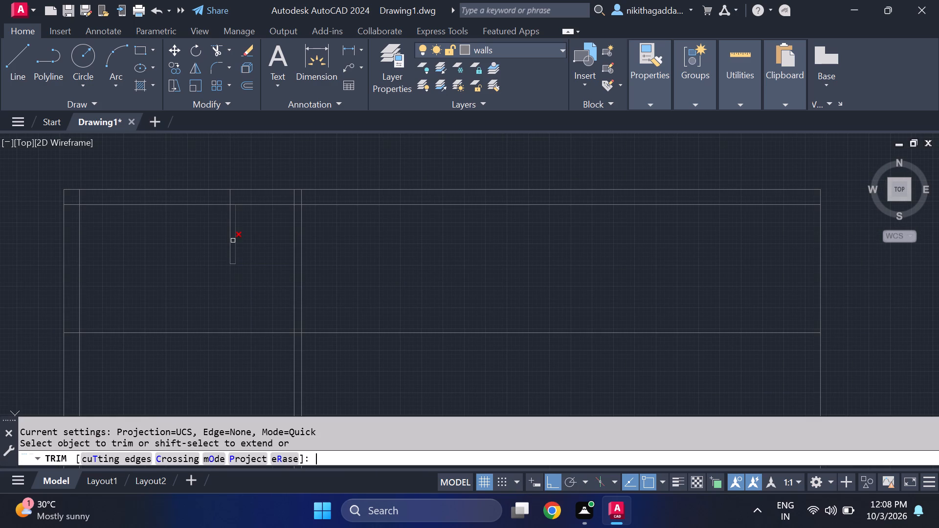
{"action": "scroll", "coordinate": [227, 187], "scroll_direction": "up", "scroll_amount": 1}
{"action": "left_click_drag", "start_coordinate": [238, 202], "coordinate": [227, 198]}
{"action": "left_click", "coordinate": [332, 203]}
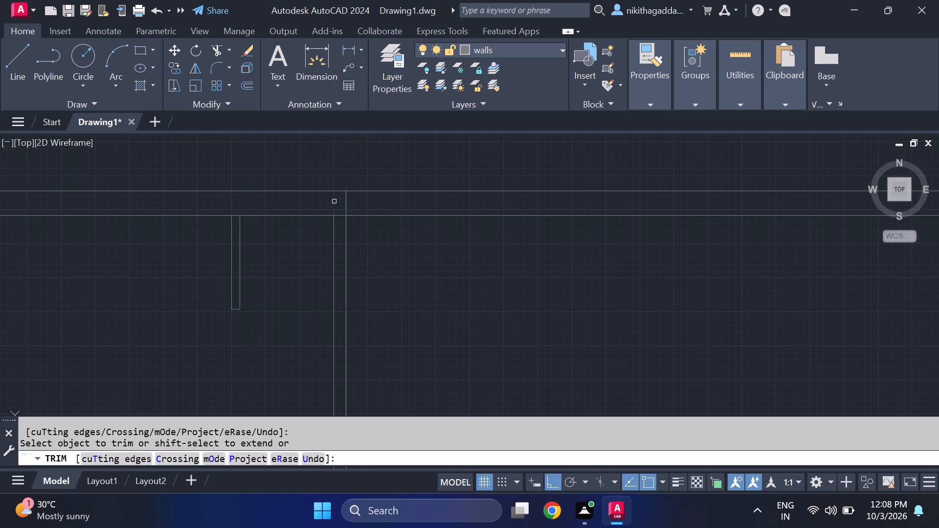
{"action": "scroll", "coordinate": [334, 201], "scroll_direction": "down", "scroll_amount": 2}
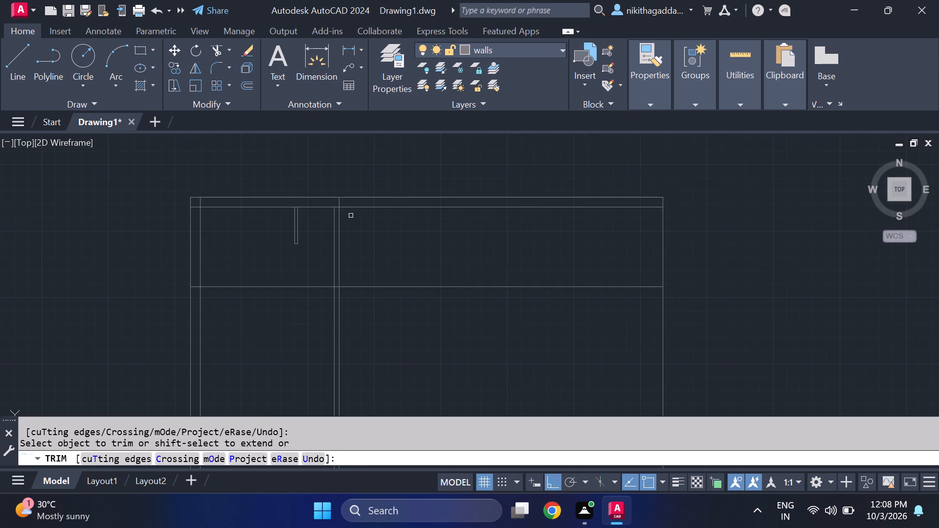
{"action": "scroll", "coordinate": [338, 209], "scroll_direction": "up", "scroll_amount": 3}
{"action": "left_click", "coordinate": [332, 199]}
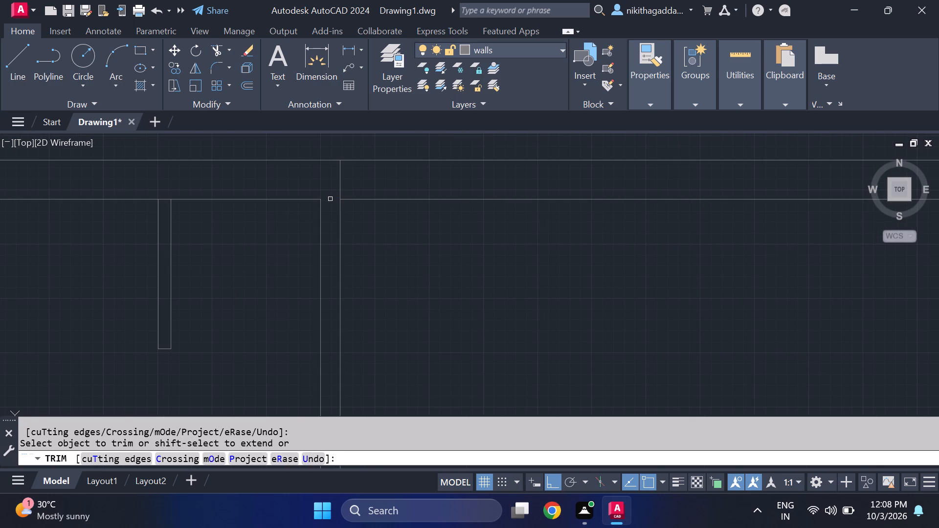
{"action": "scroll", "coordinate": [270, 226], "scroll_direction": "down", "scroll_amount": 4}
{"action": "scroll", "coordinate": [201, 236], "scroll_direction": "up", "scroll_amount": 1}
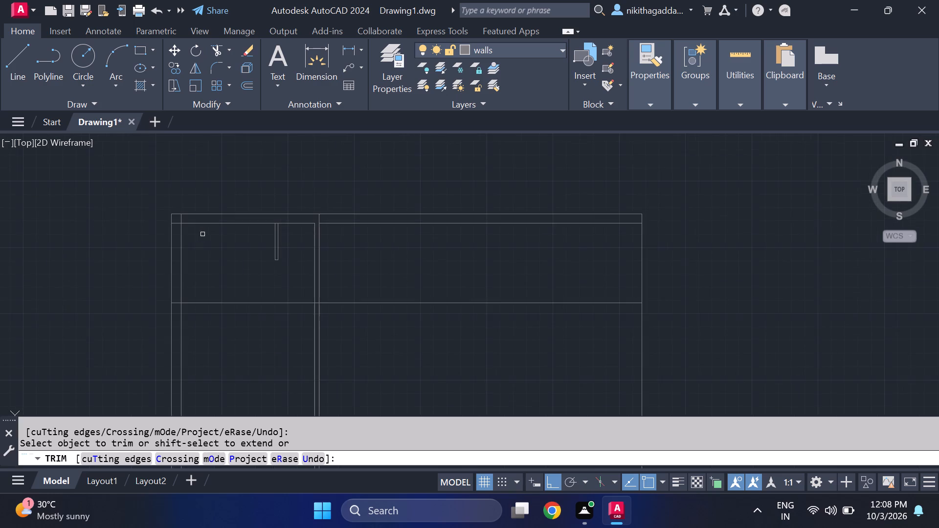
{"action": "scroll", "coordinate": [203, 233], "scroll_direction": "up", "scroll_amount": 3}
{"action": "left_click_drag", "start_coordinate": [128, 177], "coordinate": [96, 199]}
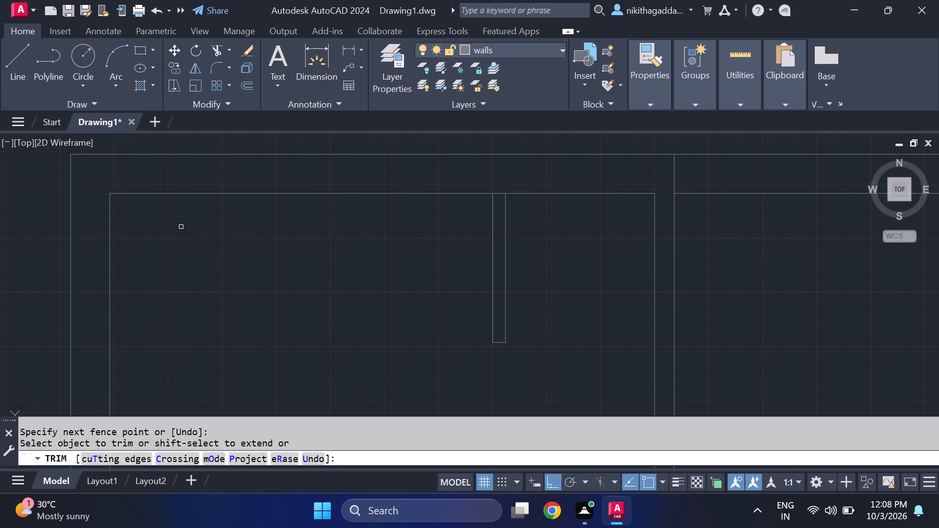
{"action": "scroll", "coordinate": [189, 239], "scroll_direction": "down", "scroll_amount": 4}
{"action": "key", "text": "Escape"}
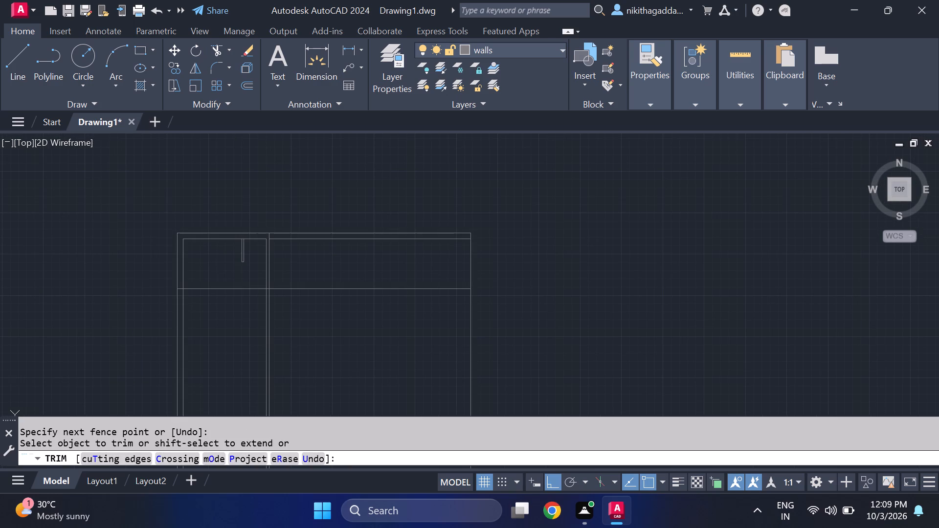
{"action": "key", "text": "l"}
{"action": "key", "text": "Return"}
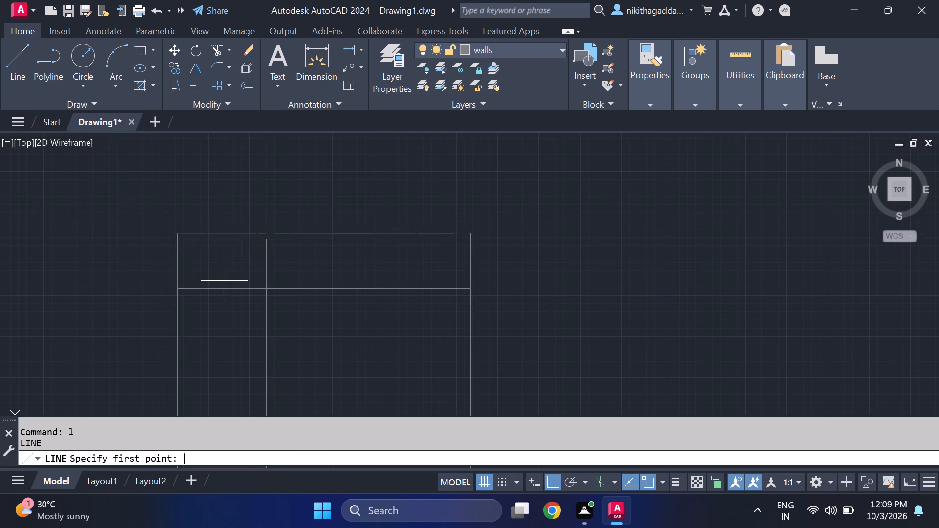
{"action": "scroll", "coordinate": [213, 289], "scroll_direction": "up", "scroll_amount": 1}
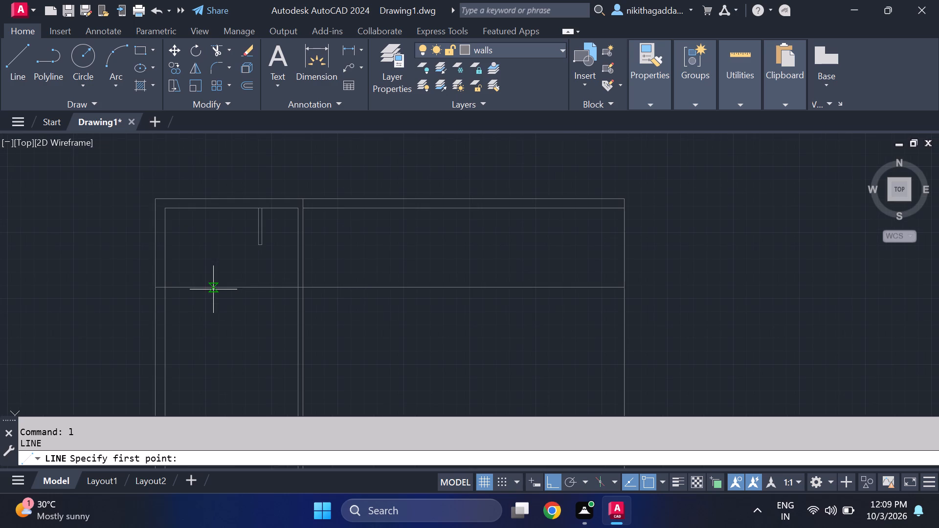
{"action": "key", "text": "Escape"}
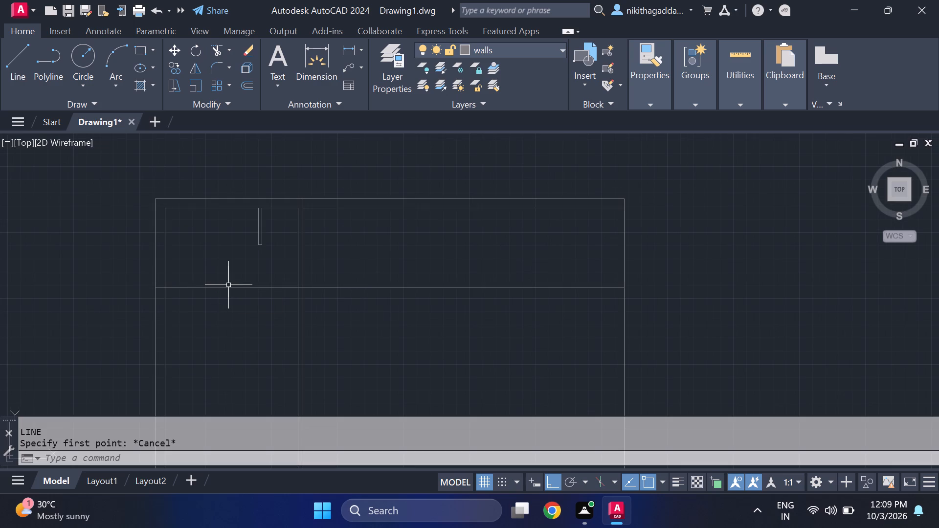
Offset the horizontal partition line 4.5" upward toward the top wall.
{"action": "type", "text": "of"}
{"action": "key", "text": "Return"}
{"action": "type", "text": "4.5"}
{"action": "key", "text": "shift+quotedbl"}
{"action": "key", "text": "Return"}
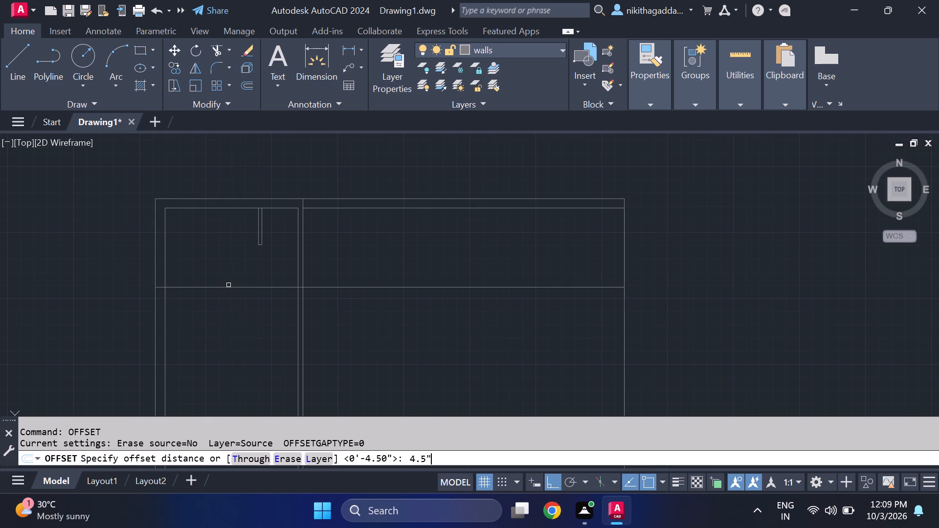
{"action": "left_click", "coordinate": [249, 288]}
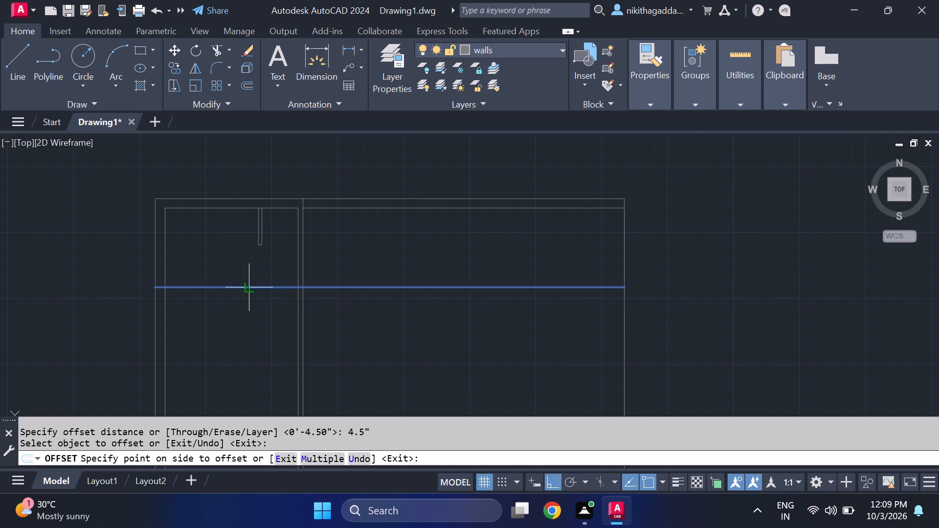
{"action": "left_click", "coordinate": [246, 279]}
{"action": "key", "text": "Escape"}
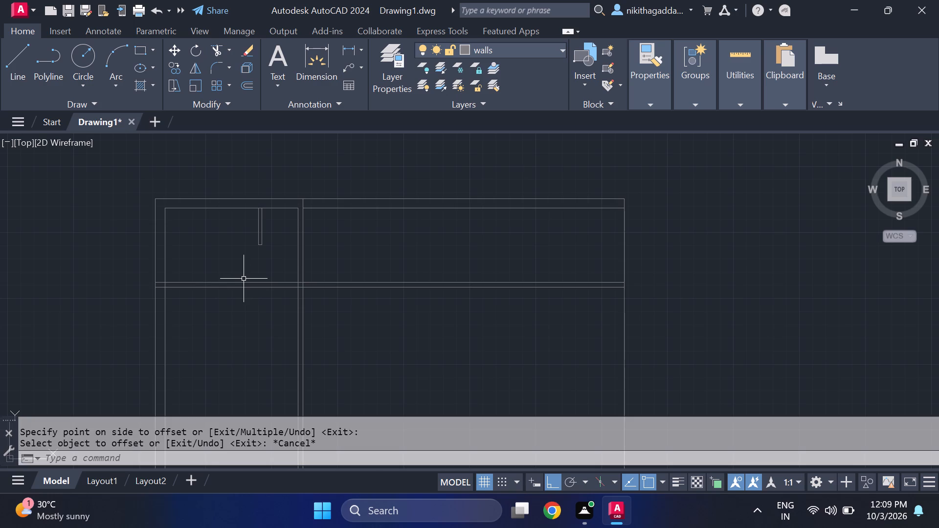
Draw a short vertical line across the two horizontal partition lines, a little inside the left wall.
{"action": "scroll", "coordinate": [206, 290], "scroll_direction": "up", "scroll_amount": 3}
{"action": "scroll", "coordinate": [205, 288], "scroll_direction": "down", "scroll_amount": 3}
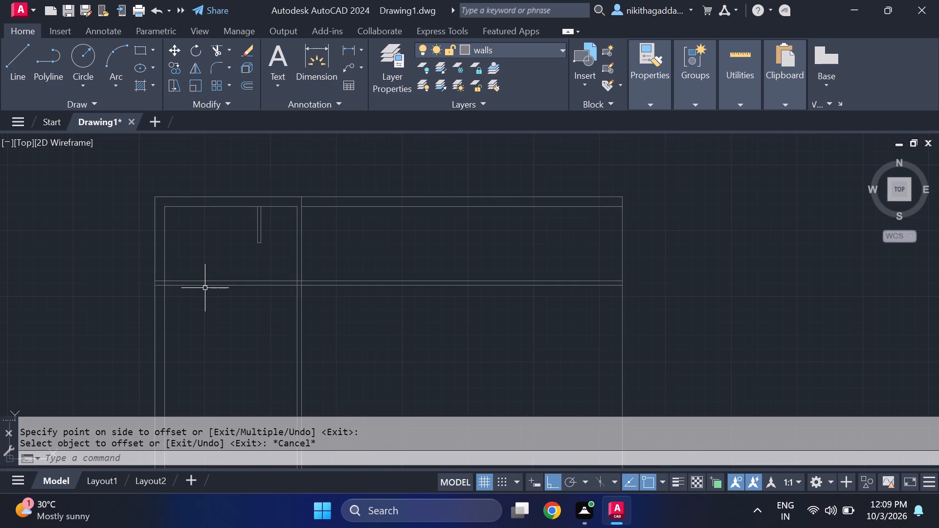
{"action": "key", "text": "l"}
{"action": "key", "text": "Return"}
{"action": "scroll", "coordinate": [201, 285], "scroll_direction": "up", "scroll_amount": 2}
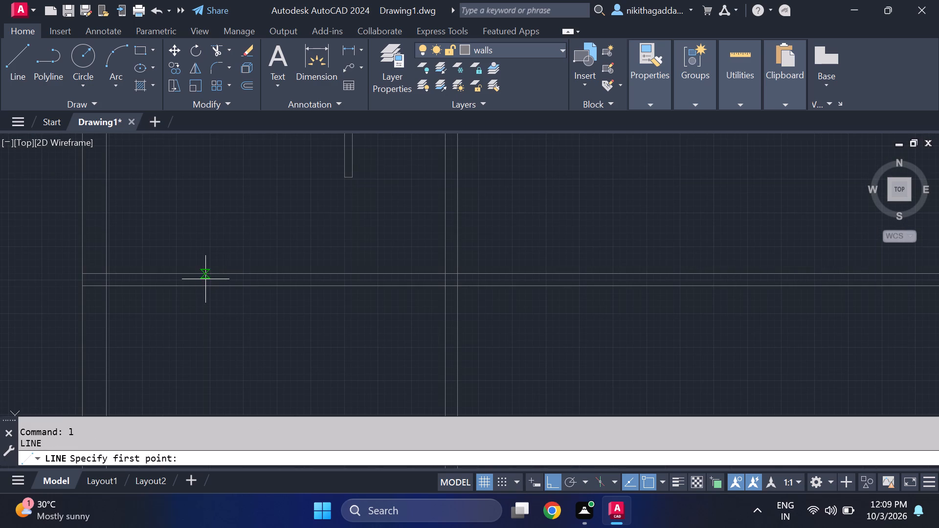
{"action": "left_click", "coordinate": [170, 274]}
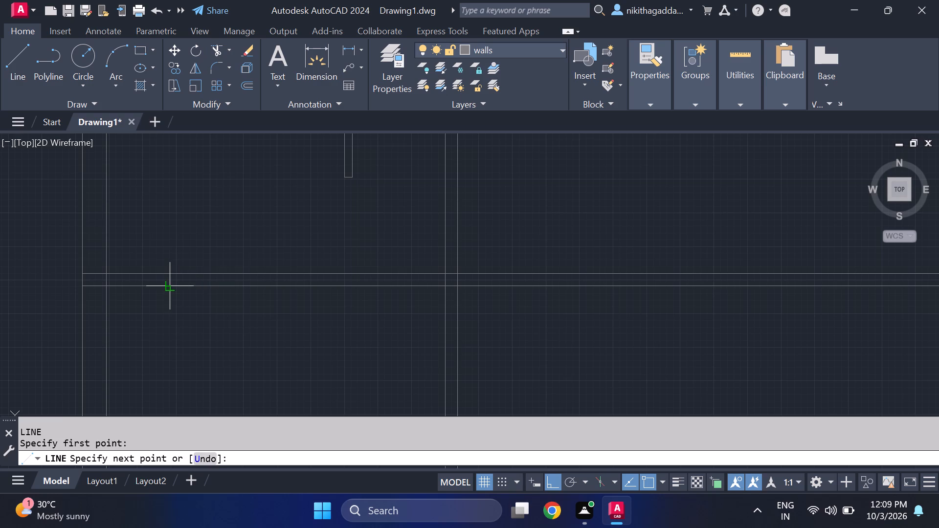
{"action": "left_click", "coordinate": [168, 286]}
{"action": "key", "text": "Escape"}
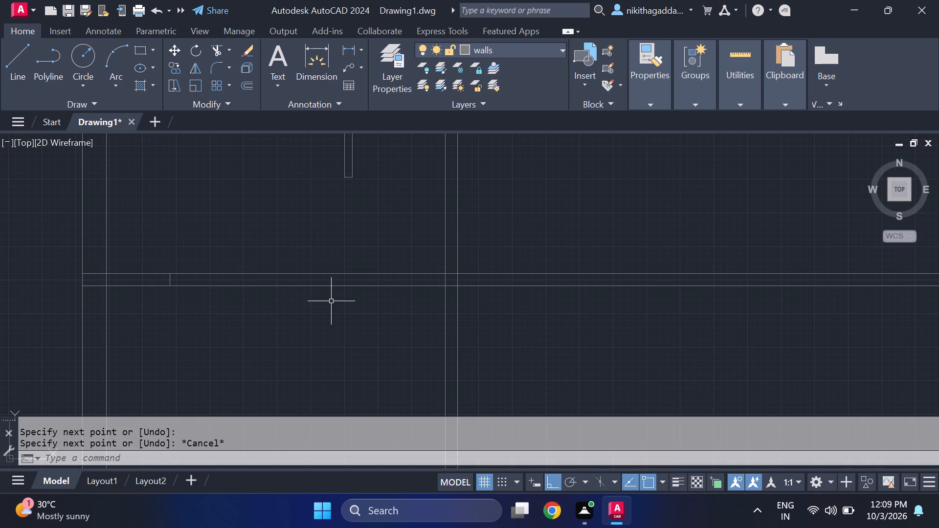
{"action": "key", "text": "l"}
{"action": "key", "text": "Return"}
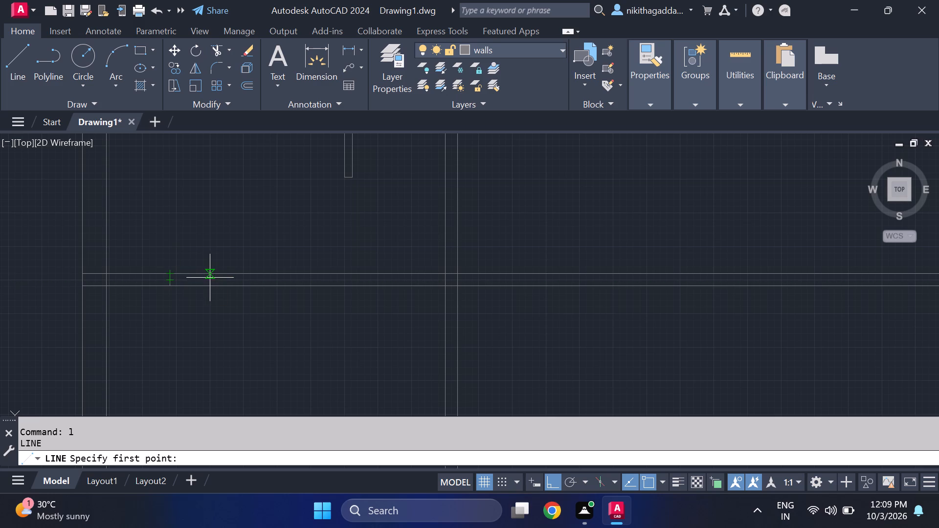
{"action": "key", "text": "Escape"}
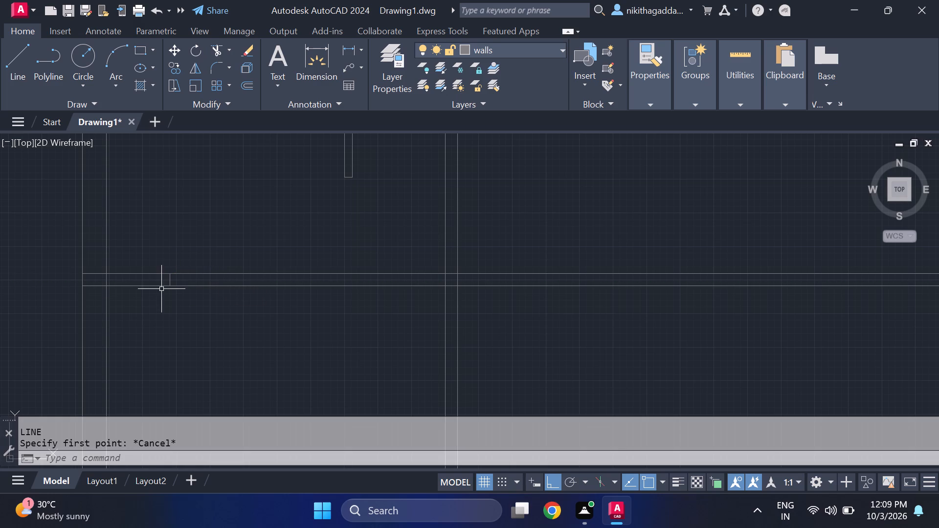
Move the short cross line along the horizontal partition, farther away from the left wall.
{"action": "left_click", "coordinate": [170, 281]}
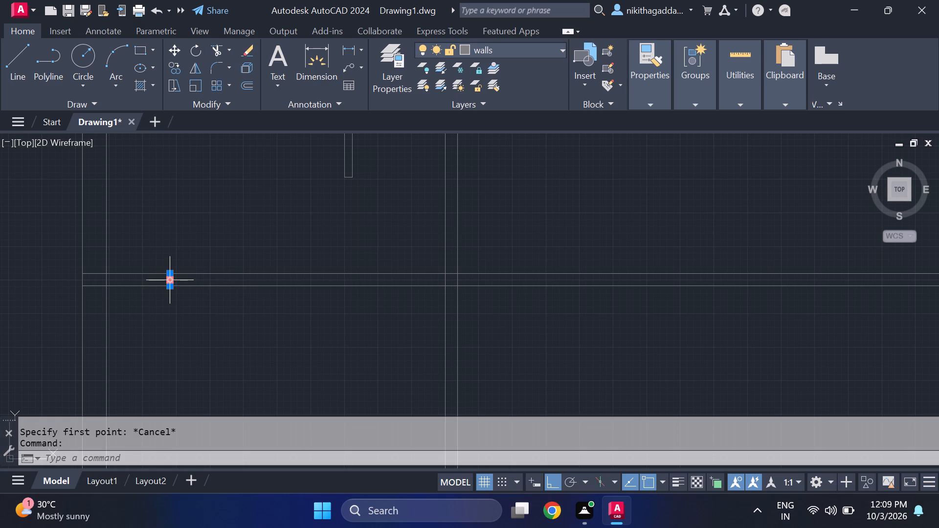
{"action": "key", "text": "m"}
{"action": "key", "text": "Return"}
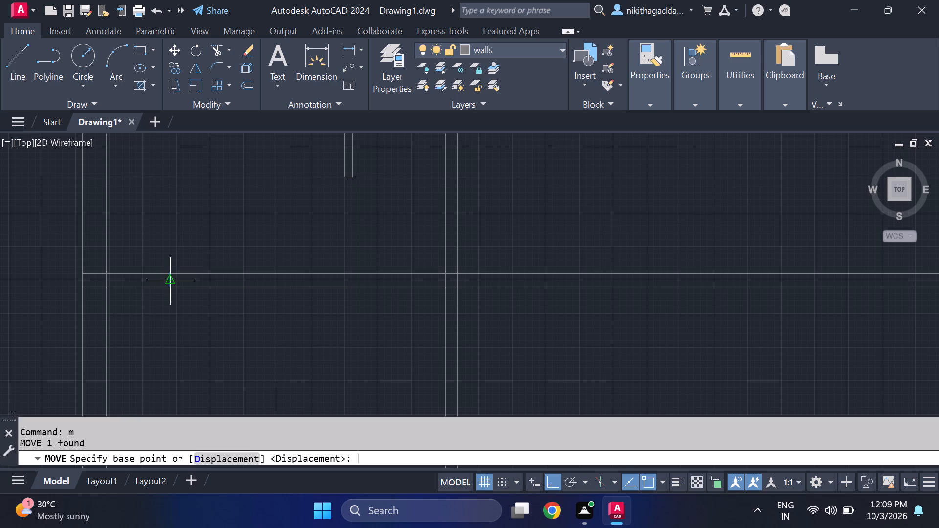
{"action": "scroll", "coordinate": [175, 271], "scroll_direction": "up", "scroll_amount": 1}
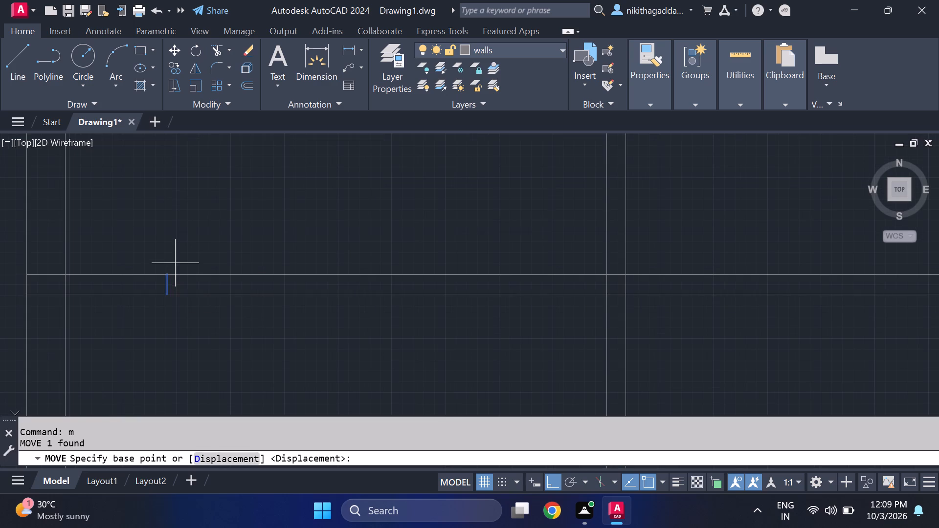
{"action": "left_click", "coordinate": [169, 272]}
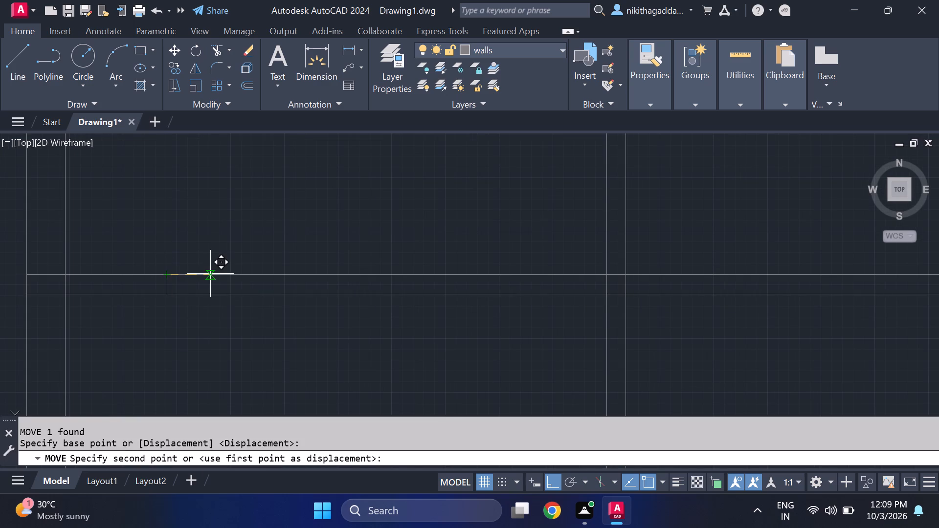
{"action": "scroll", "coordinate": [210, 274], "scroll_direction": "down", "scroll_amount": 1}
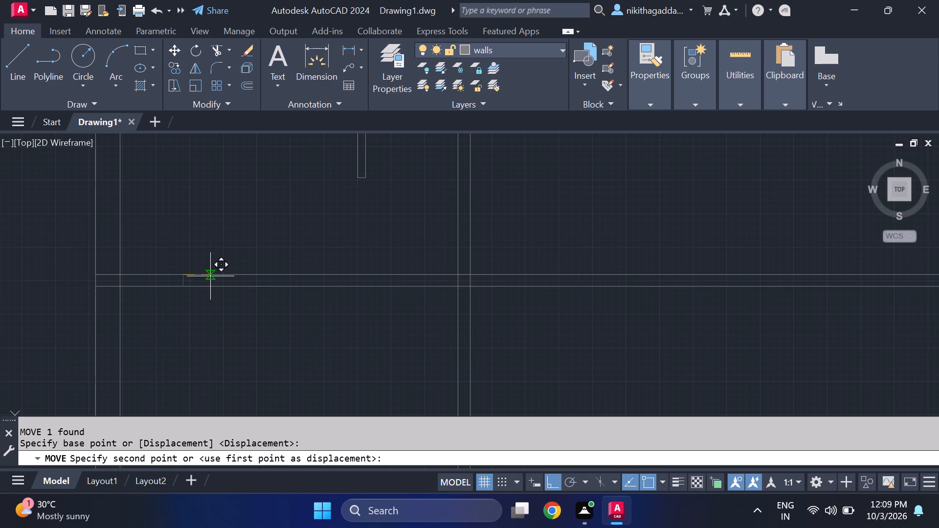
{"action": "left_click", "coordinate": [210, 276]}
Draw a vertical line down from the stub wall's lower-left corner, ending short of the horizontal partition.
{"action": "key", "text": "l"}
{"action": "key", "text": "Return"}
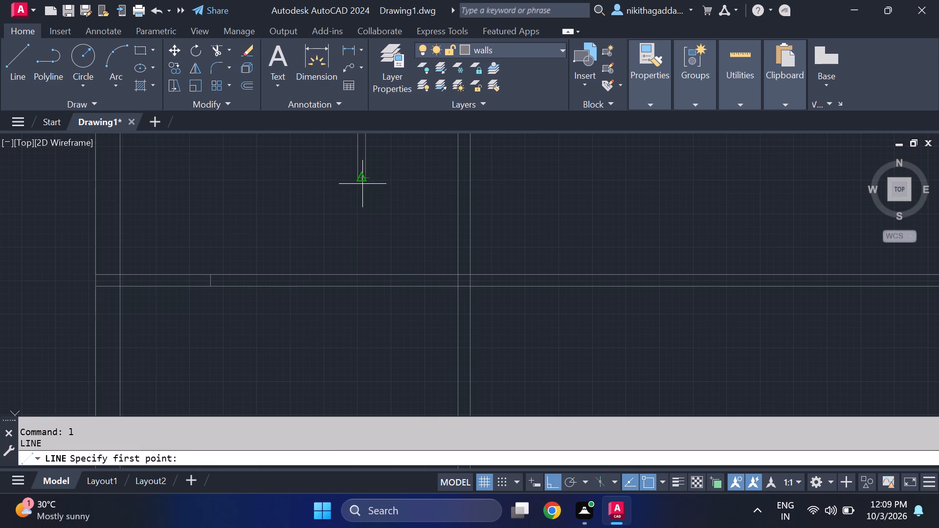
{"action": "scroll", "coordinate": [361, 196], "scroll_direction": "up", "scroll_amount": 1}
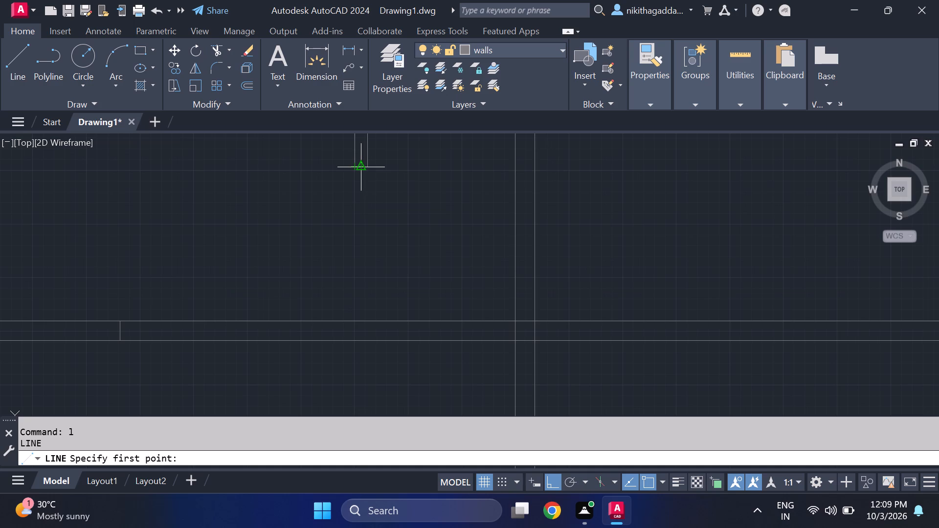
{"action": "scroll", "coordinate": [361, 165], "scroll_direction": "up", "scroll_amount": 2}
{"action": "left_click", "coordinate": [346, 170]}
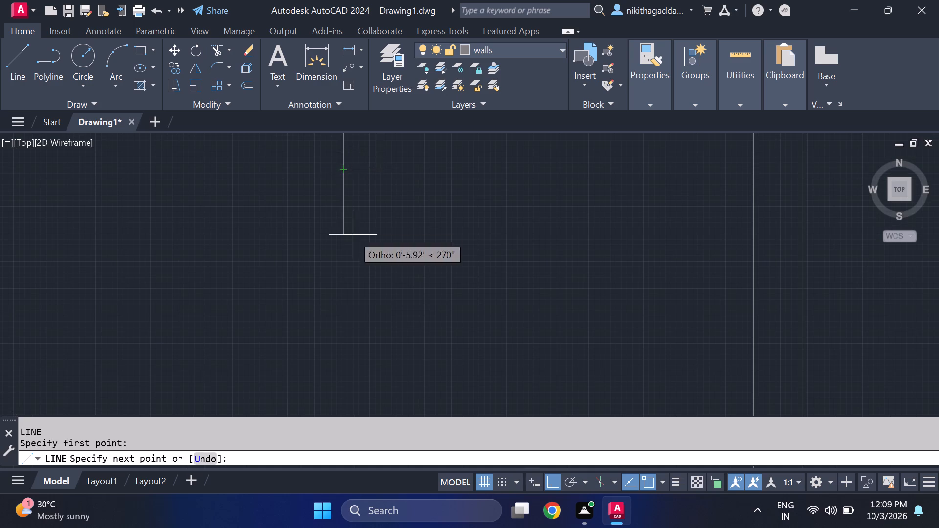
{"action": "scroll", "coordinate": [351, 250], "scroll_direction": "down", "scroll_amount": 3}
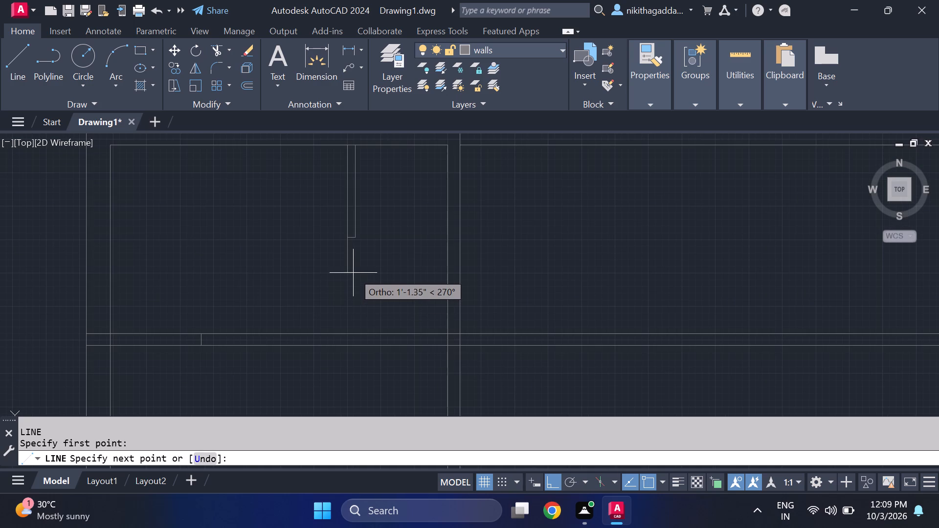
{"action": "left_click", "coordinate": [352, 284]}
{"action": "key", "text": "Escape"}
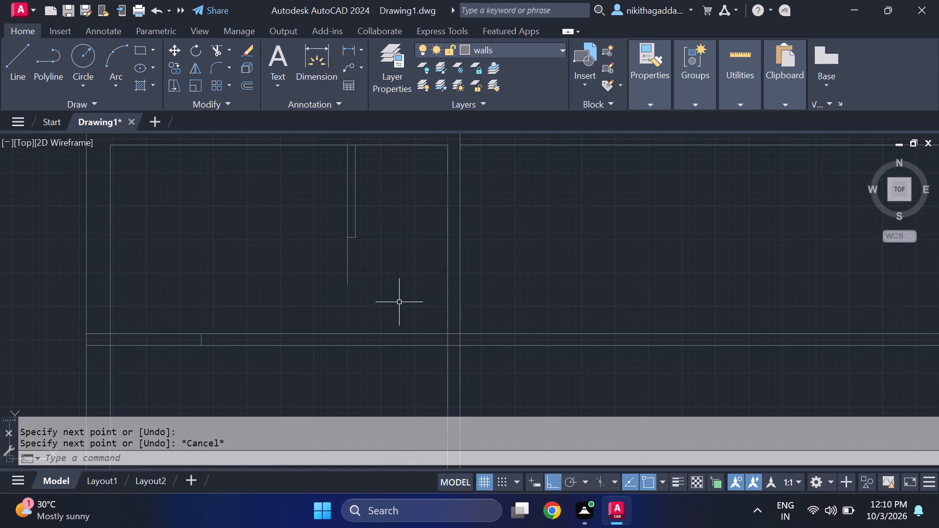
Draw a second vertical line from the midpoint of the stub wall's lower end down to the first line's end level.
{"action": "key", "text": "l"}
{"action": "key", "text": "Return"}
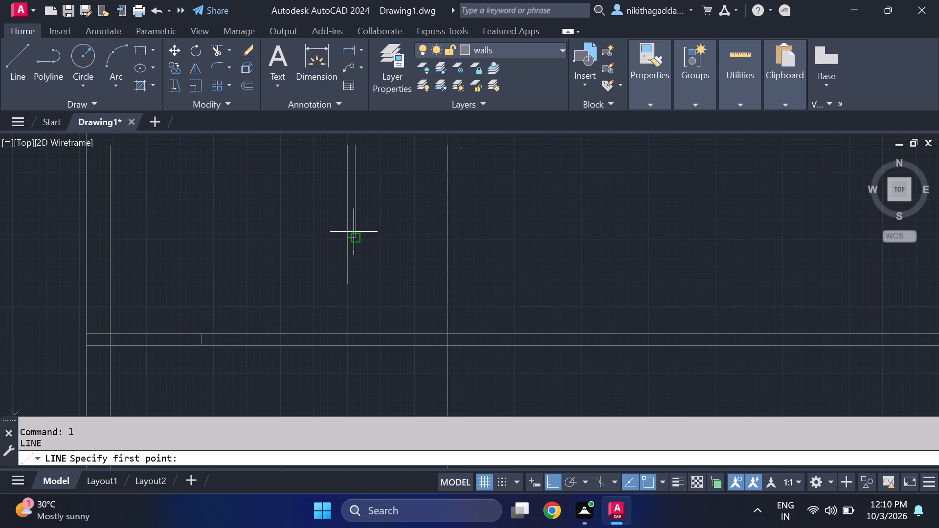
{"action": "scroll", "coordinate": [358, 269], "scroll_direction": "up", "scroll_amount": 2}
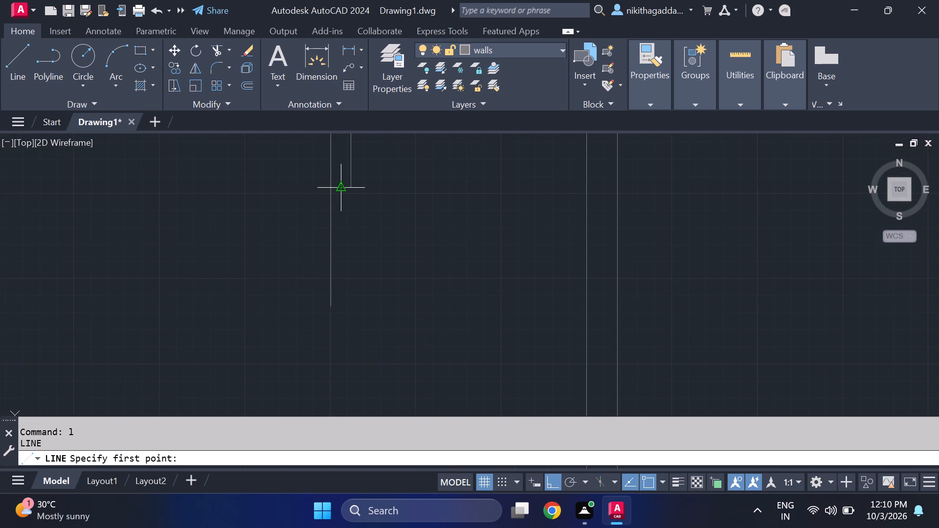
{"action": "left_click", "coordinate": [341, 190]}
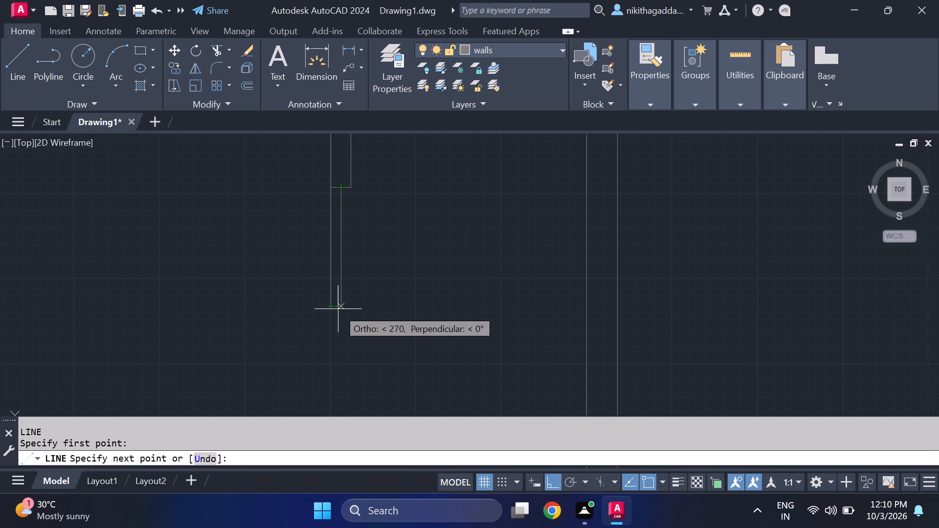
{"action": "left_click", "coordinate": [340, 308]}
{"action": "key", "text": "Escape"}
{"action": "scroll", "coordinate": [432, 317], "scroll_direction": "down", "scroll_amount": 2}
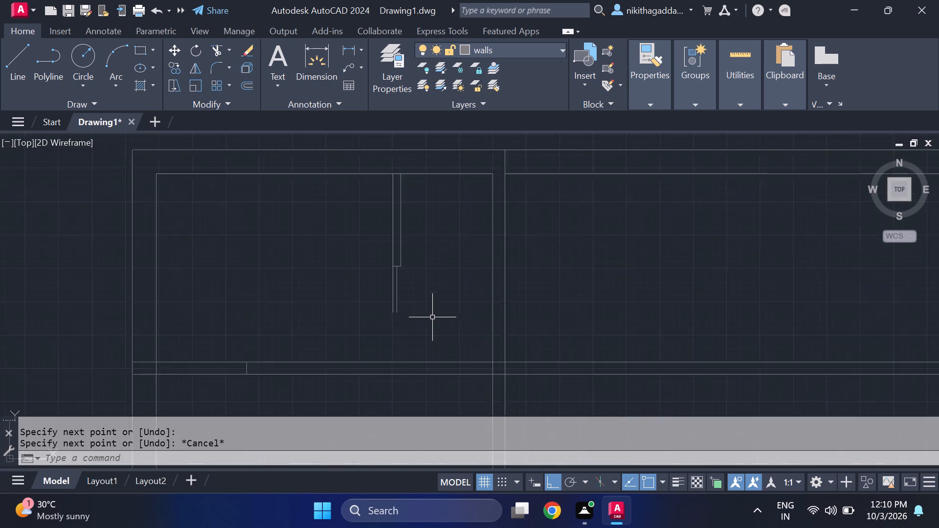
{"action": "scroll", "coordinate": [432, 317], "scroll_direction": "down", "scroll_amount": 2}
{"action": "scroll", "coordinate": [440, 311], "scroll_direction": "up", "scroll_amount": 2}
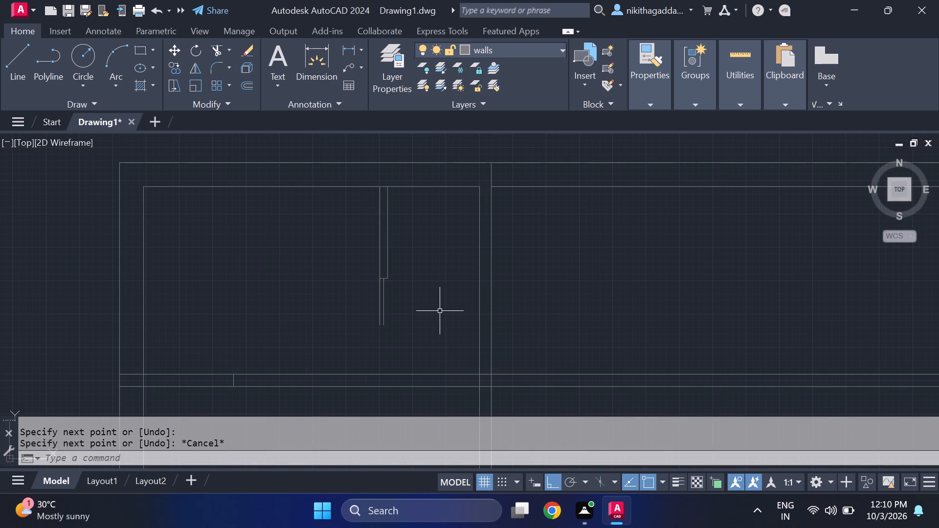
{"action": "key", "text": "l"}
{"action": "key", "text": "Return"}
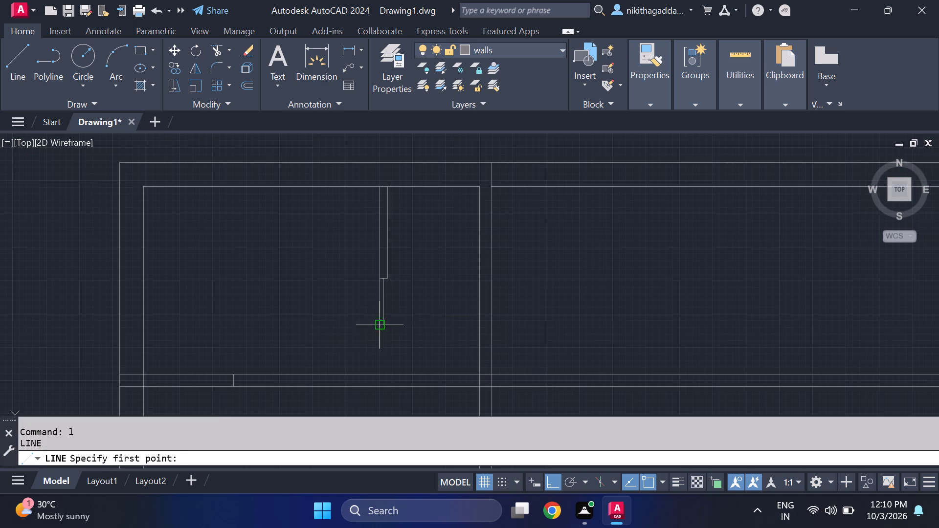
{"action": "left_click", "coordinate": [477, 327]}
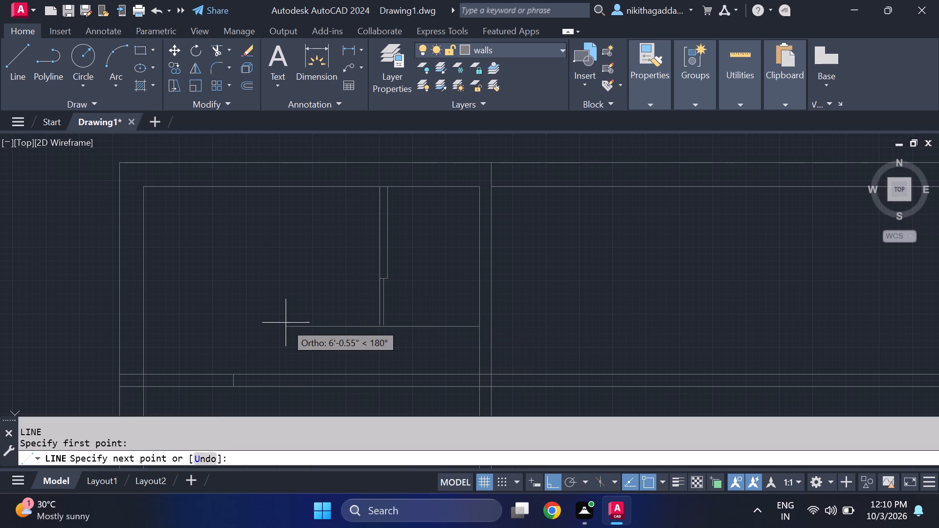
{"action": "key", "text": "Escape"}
Draw connected lines from the vertical partition about 6'-0.92" left at the stub lines' end level, down to the horizontal partition, and along it to the cross line.
{"action": "key", "text": "l"}
{"action": "key", "text": "Return"}
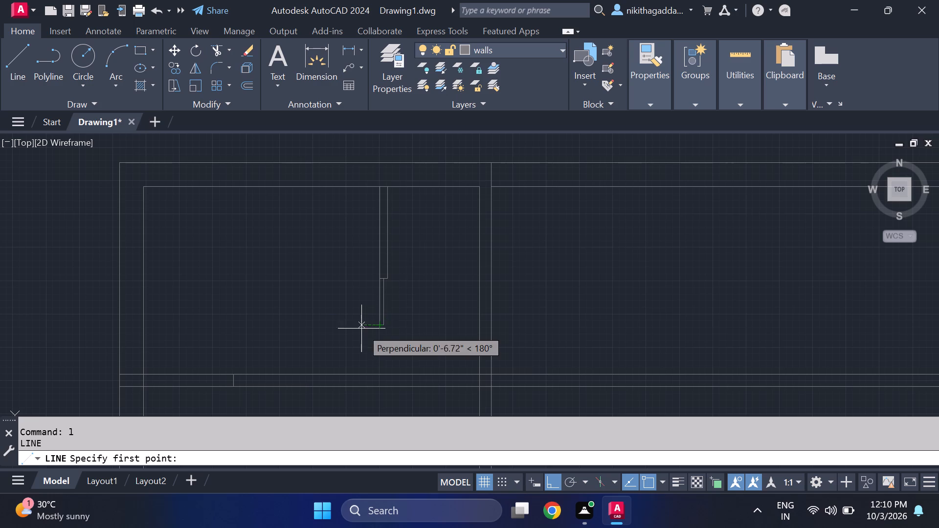
{"action": "left_click", "coordinate": [478, 325]}
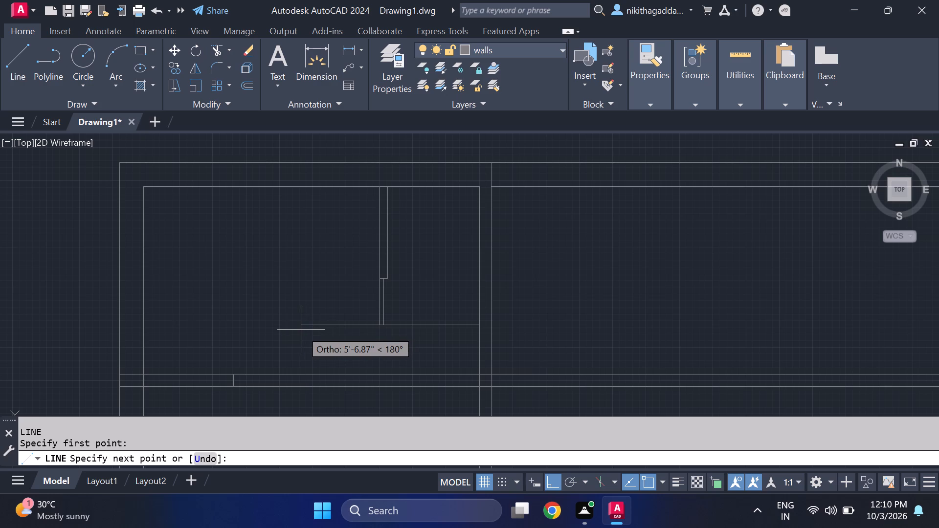
{"action": "scroll", "coordinate": [297, 330], "scroll_direction": "down", "scroll_amount": 5}
{"action": "scroll", "coordinate": [295, 332], "scroll_direction": "up", "scroll_amount": 3}
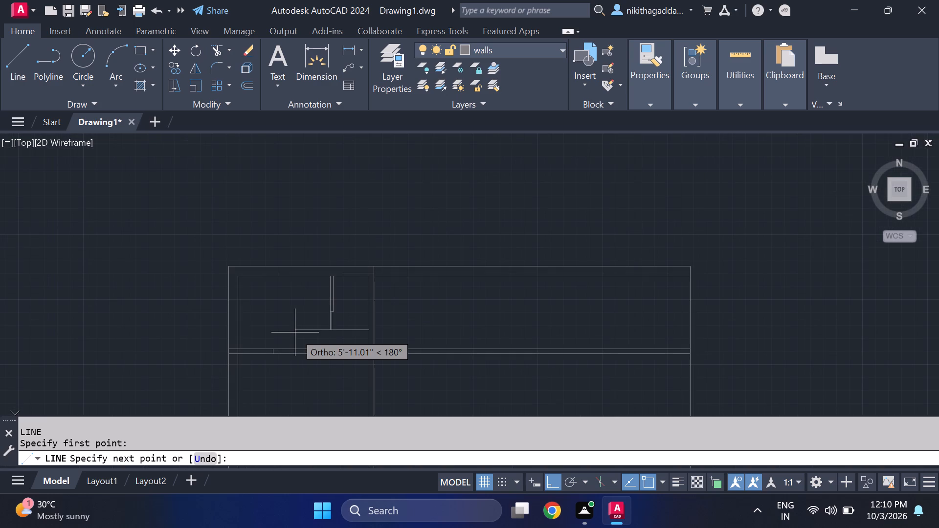
{"action": "scroll", "coordinate": [295, 332], "scroll_direction": "up", "scroll_amount": 1}
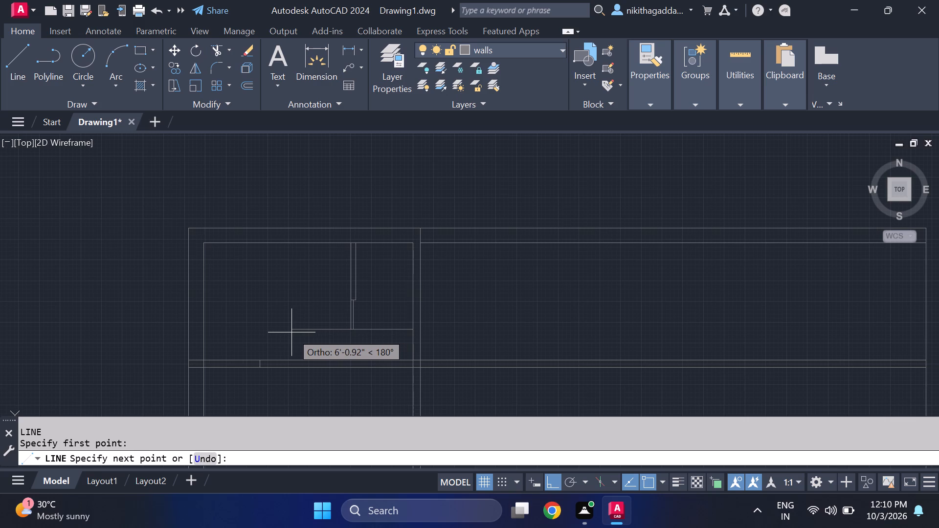
{"action": "left_click", "coordinate": [291, 332]}
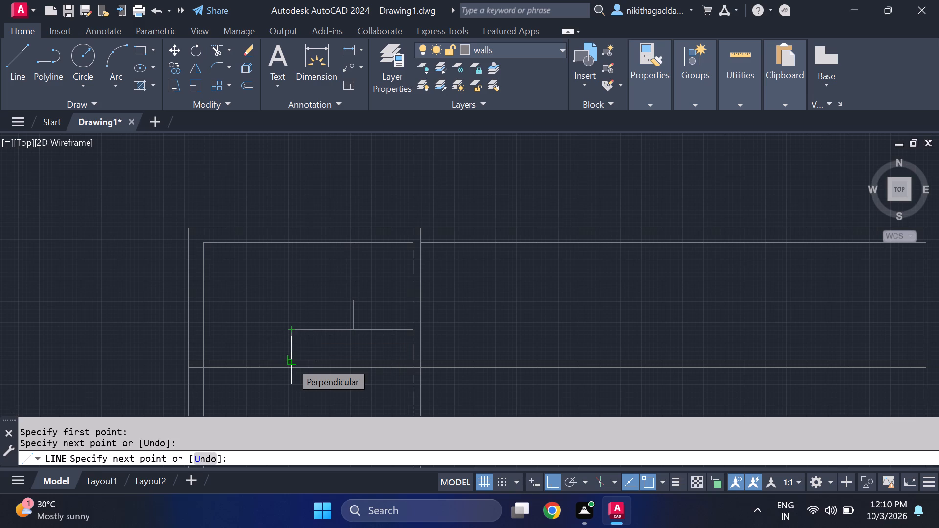
{"action": "left_click", "coordinate": [291, 362]}
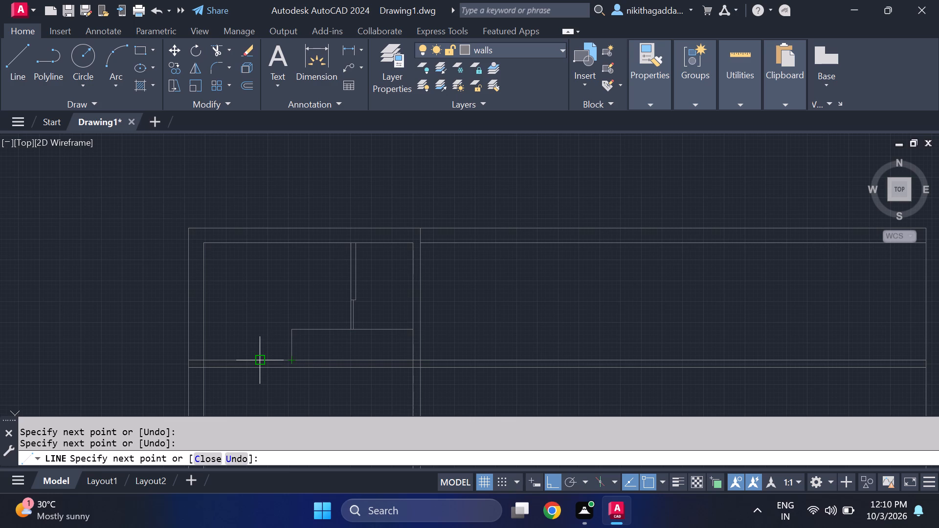
{"action": "left_click", "coordinate": [260, 358]}
{"action": "key", "text": "Escape"}
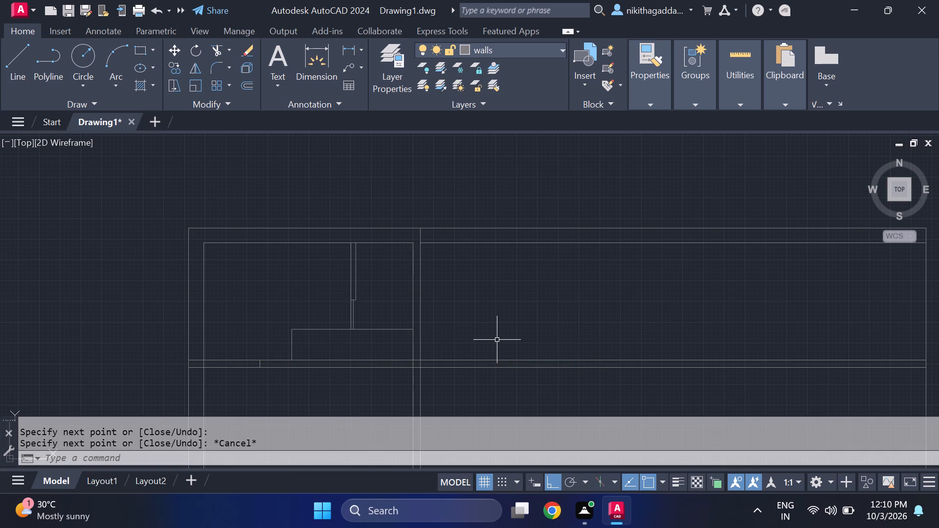
Draw a line along the horizontal partition's lower edge from the cross line's lower end to just past the new vertical line.
{"action": "key", "text": "l"}
{"action": "key", "text": "Return"}
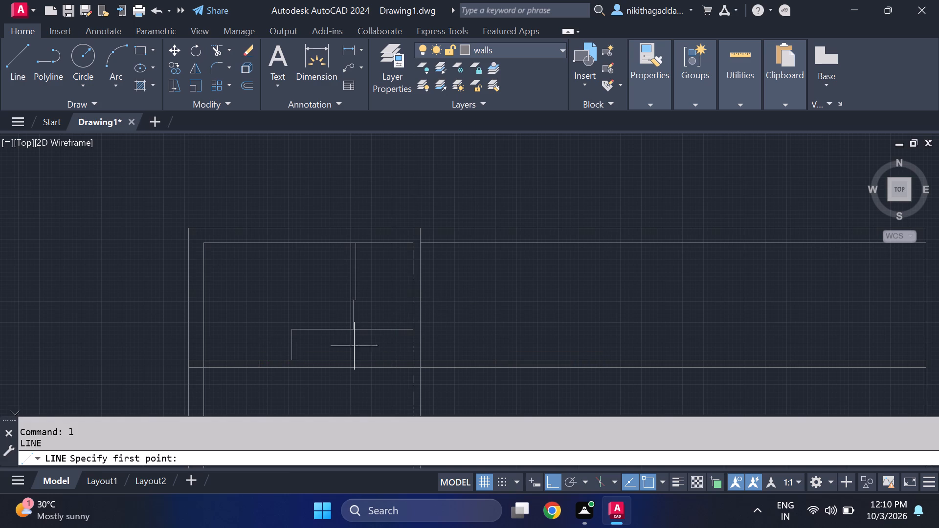
{"action": "left_click", "coordinate": [260, 367]}
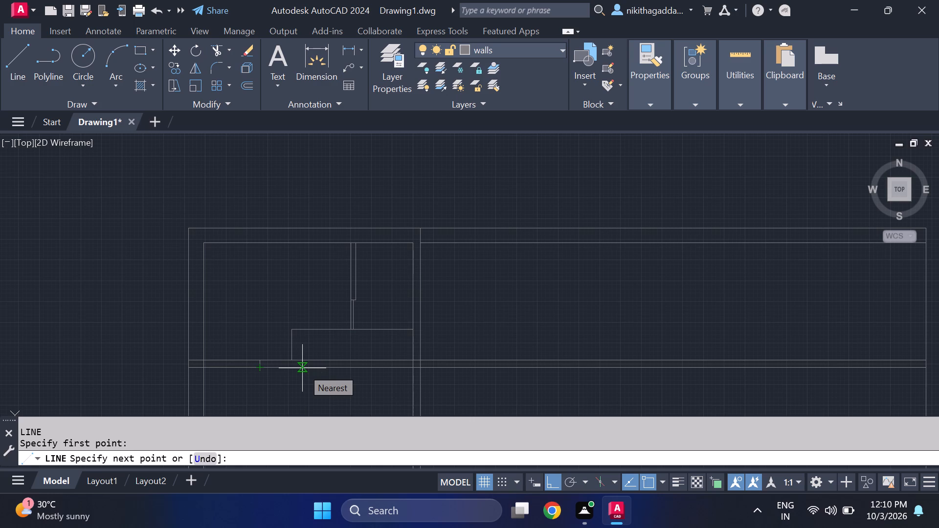
{"action": "left_click", "coordinate": [302, 368]}
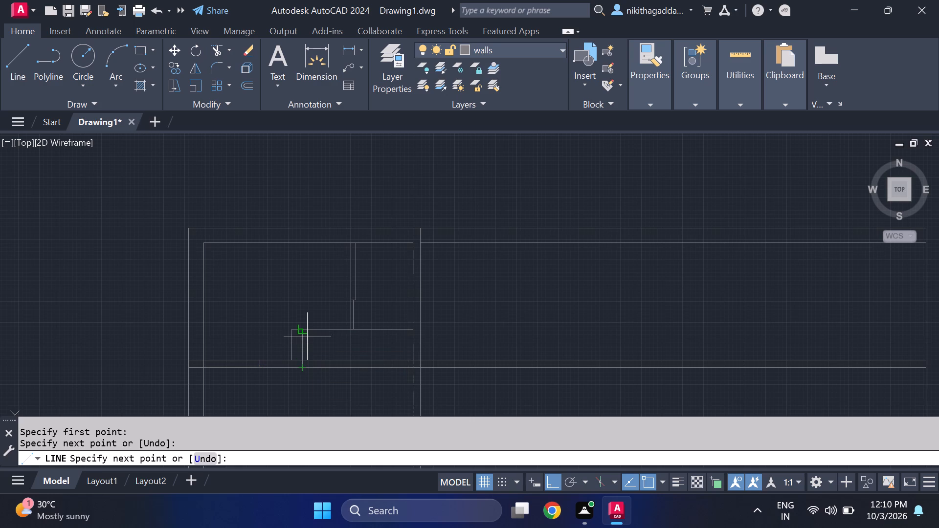
{"action": "key", "text": "Escape"}
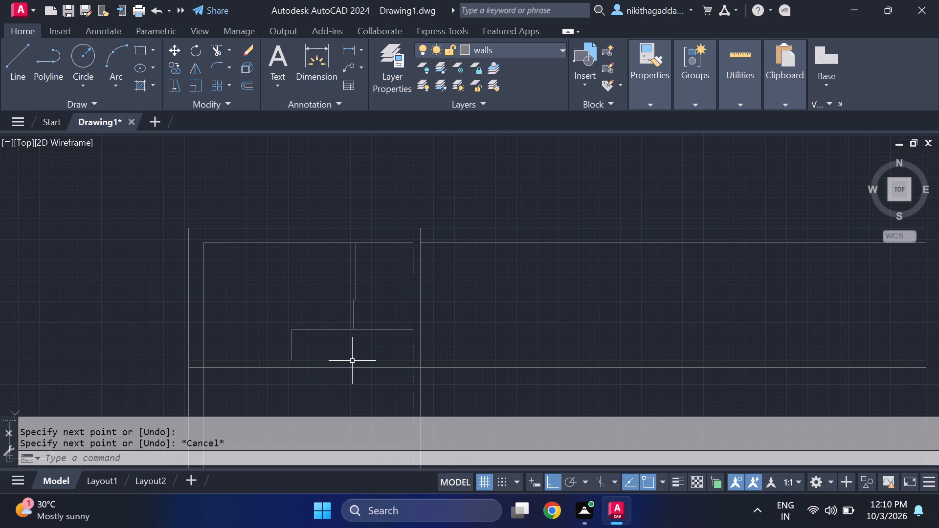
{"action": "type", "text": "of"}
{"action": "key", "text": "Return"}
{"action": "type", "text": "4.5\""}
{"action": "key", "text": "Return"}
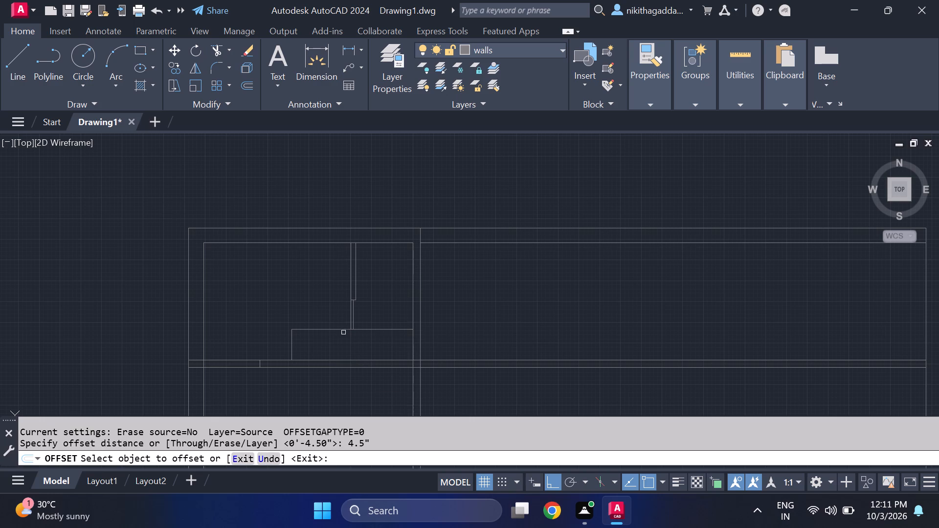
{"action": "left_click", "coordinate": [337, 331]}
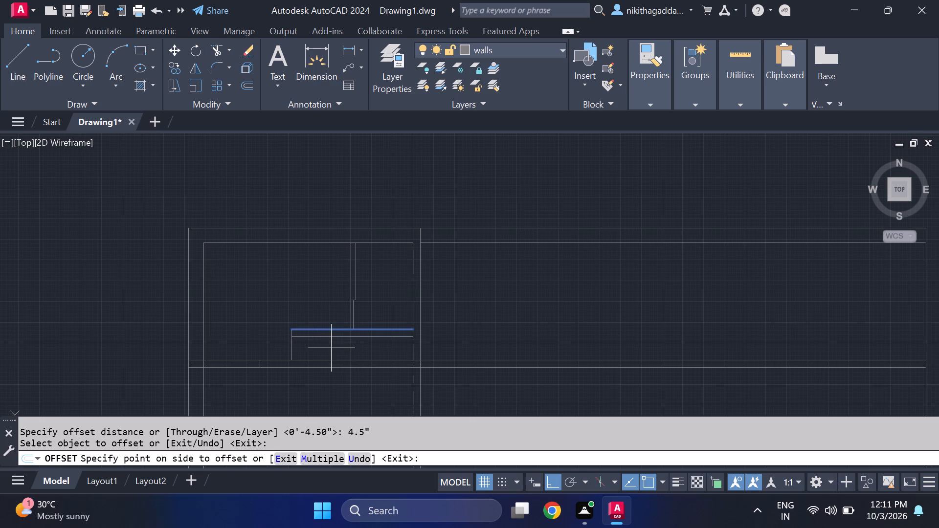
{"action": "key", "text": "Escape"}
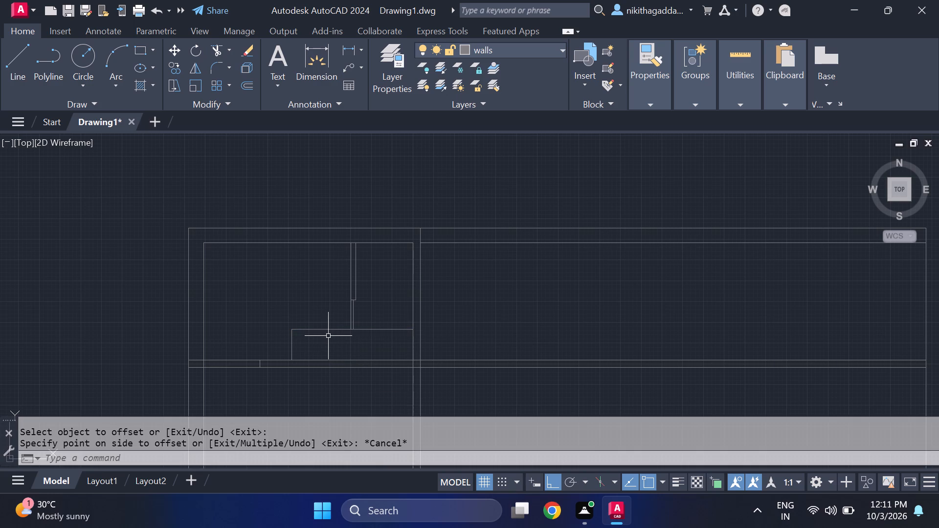
Offset the new horizontal and vertical wall lines 4.5" inward, below and to the right, to form an L-shaped wall.
{"action": "key", "text": "space"}
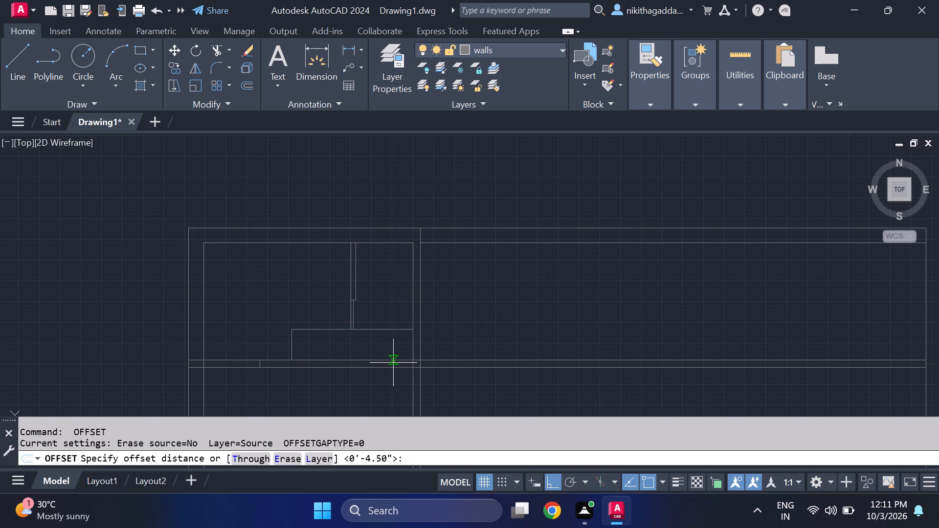
{"action": "type", "text": "4.5\""}
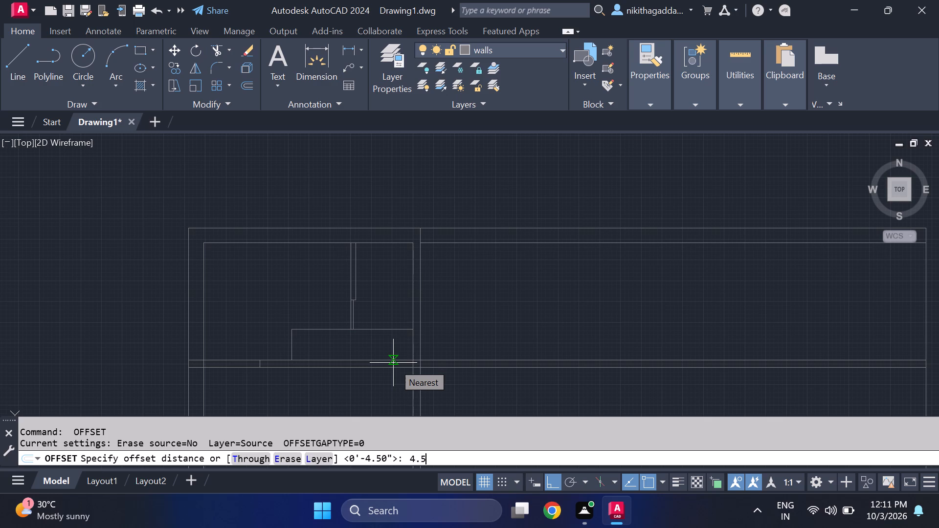
{"action": "key", "text": "Return"}
{"action": "left_click", "coordinate": [321, 330]}
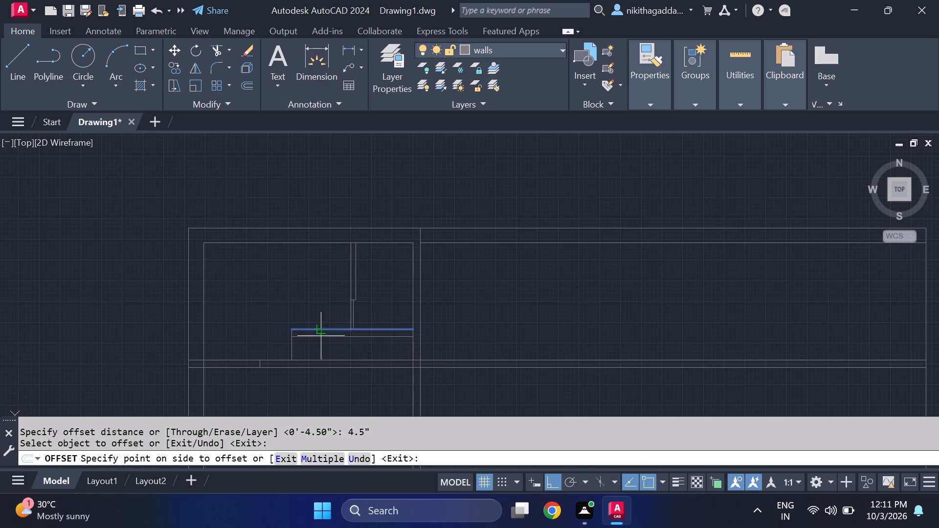
{"action": "left_click", "coordinate": [319, 348]}
{"action": "left_click", "coordinate": [292, 354]}
{"action": "left_click", "coordinate": [321, 348]}
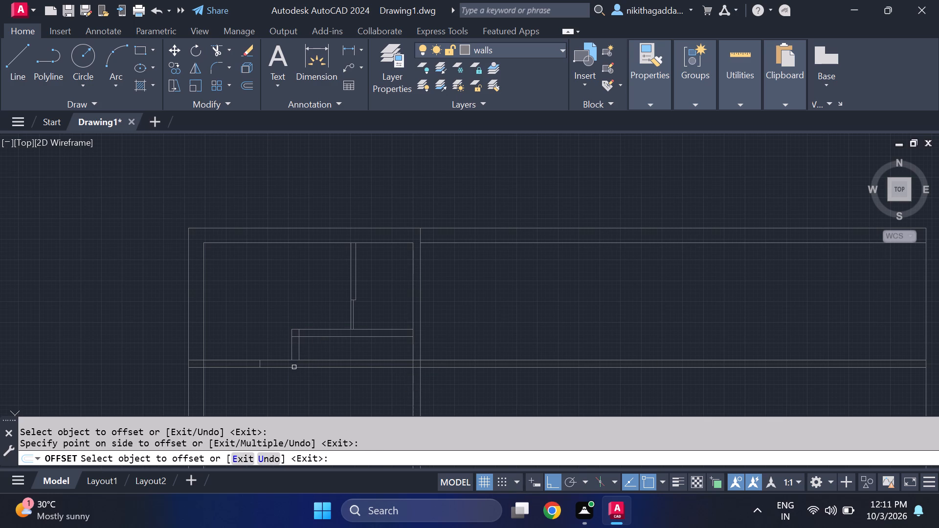
{"action": "key", "text": "Escape"}
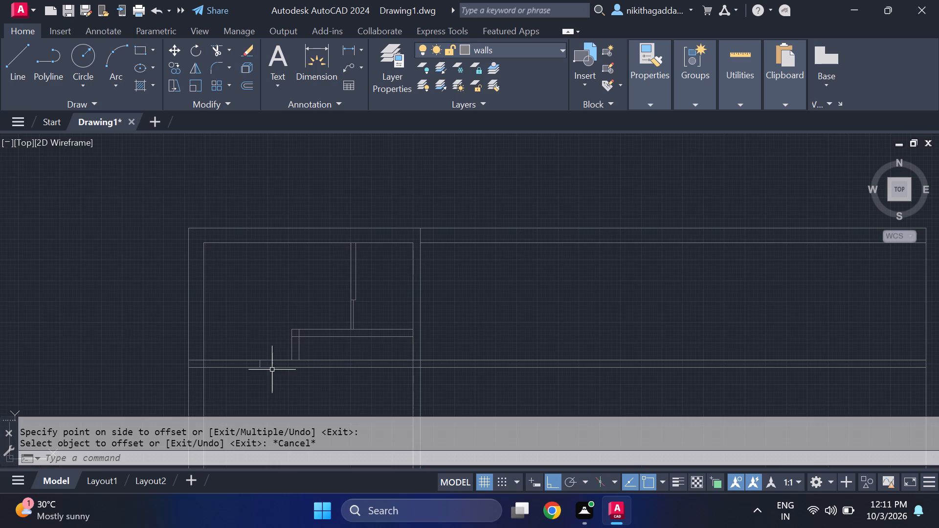
Trim the overlapping inner line ends at the corner of the L-shaped wall.
{"action": "scroll", "coordinate": [304, 364], "scroll_direction": "up", "scroll_amount": 1}
{"action": "scroll", "coordinate": [323, 363], "scroll_direction": "down", "scroll_amount": 2}
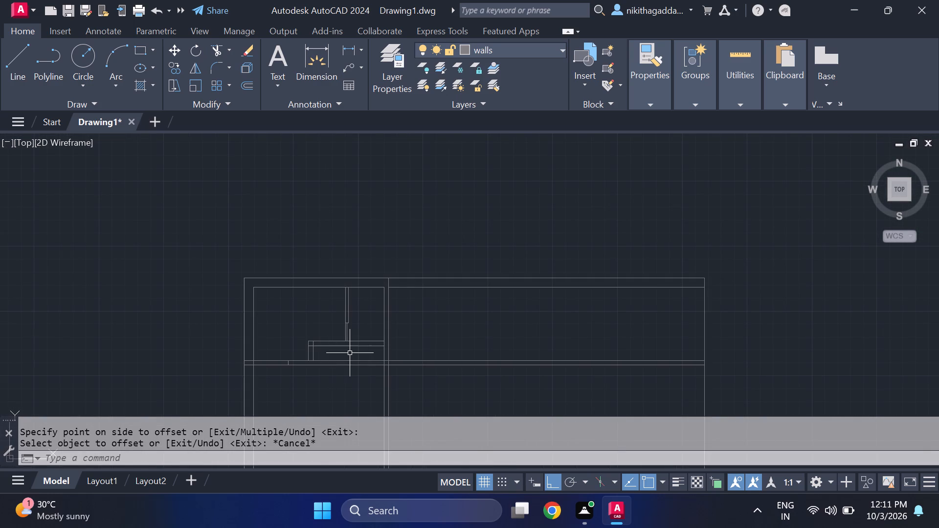
{"action": "type", "text": "tr"}
{"action": "key", "text": "Return"}
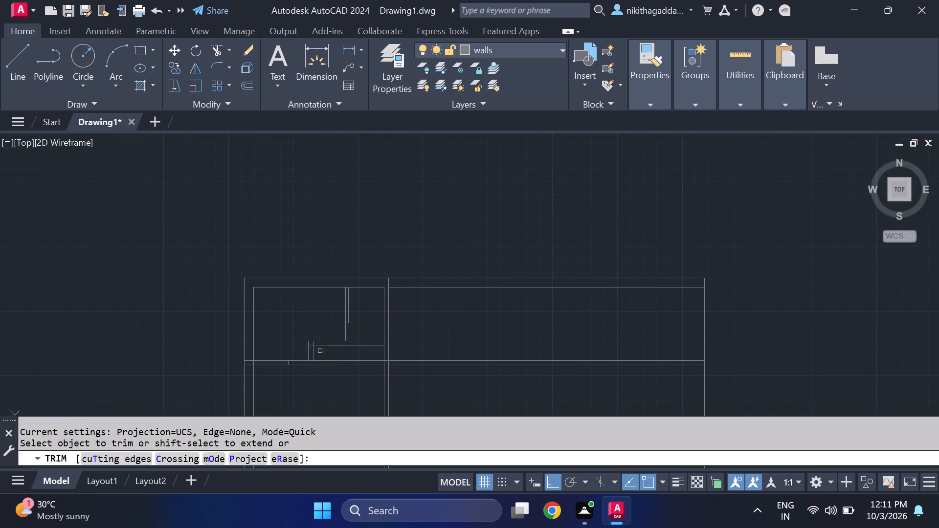
{"action": "scroll", "coordinate": [312, 346], "scroll_direction": "up", "scroll_amount": 3}
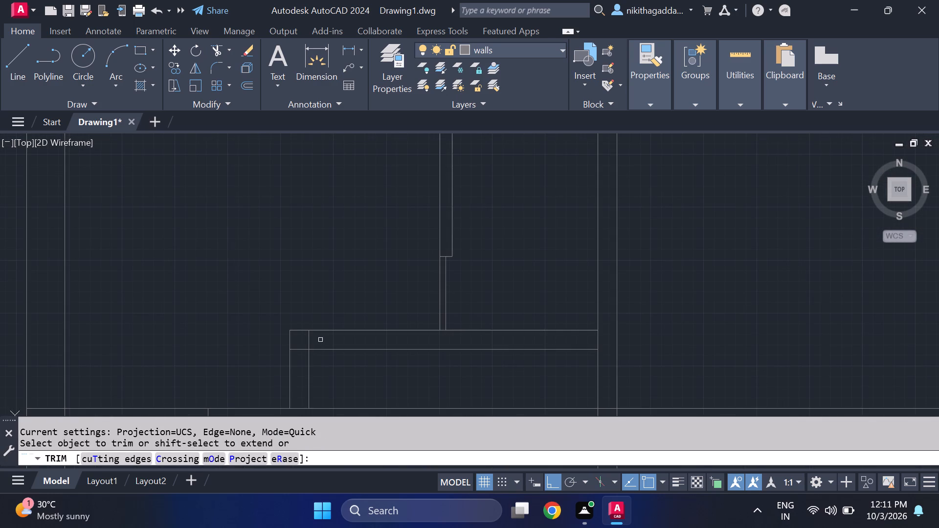
{"action": "left_click_drag", "start_coordinate": [320, 340], "coordinate": [297, 360]}
{"action": "scroll", "coordinate": [337, 372], "scroll_direction": "down", "scroll_amount": 3}
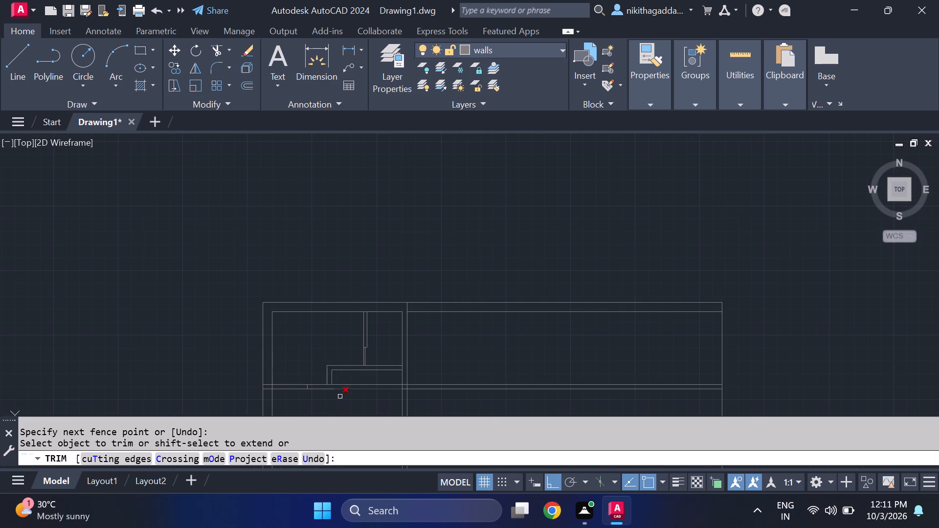
{"action": "key", "text": "Escape"}
Measure the upper-left room's inner width between the left wall and the vertical partition with a linear dimension.
{"action": "scroll", "coordinate": [307, 396], "scroll_direction": "up", "scroll_amount": 1}
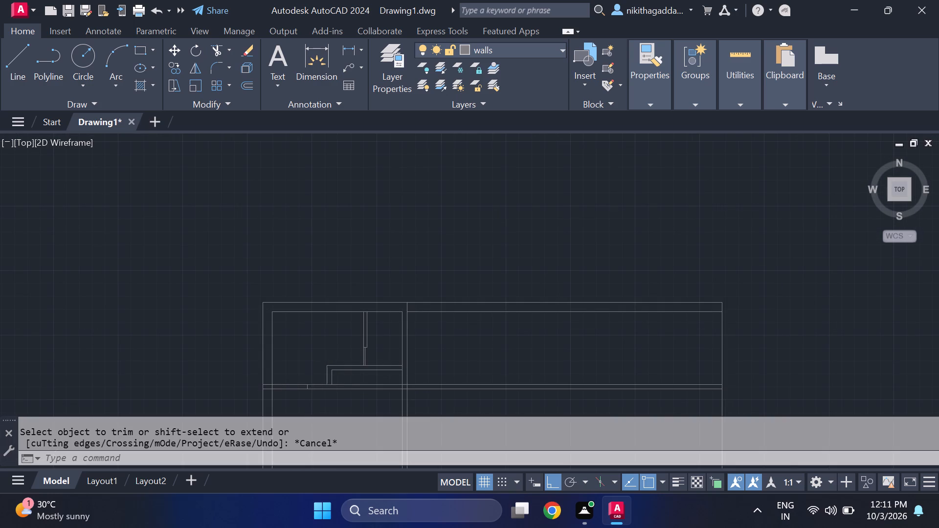
{"action": "scroll", "coordinate": [308, 389], "scroll_direction": "up", "scroll_amount": 2}
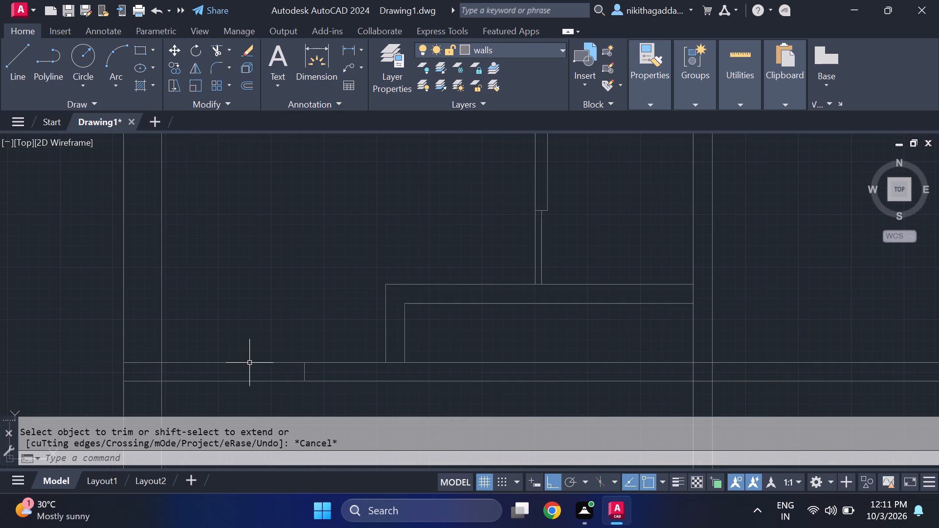
{"action": "scroll", "coordinate": [285, 335], "scroll_direction": "down", "scroll_amount": 3}
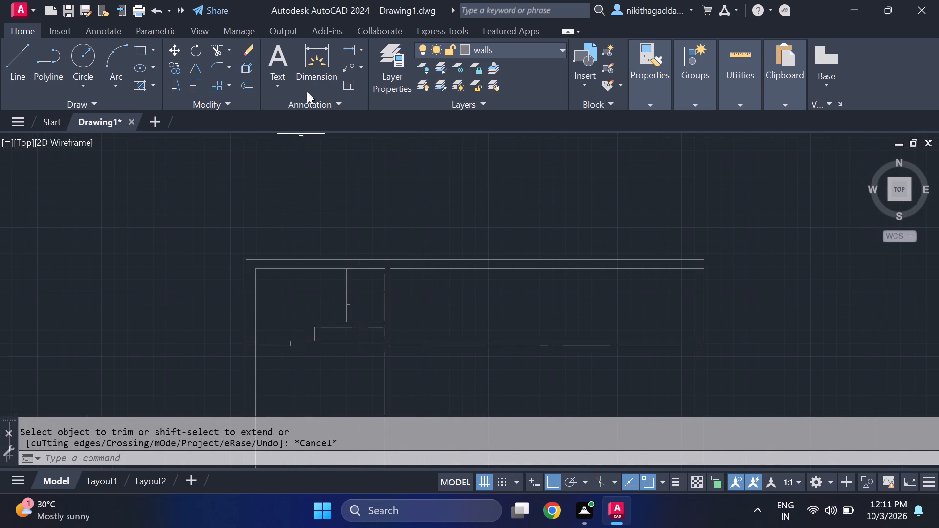
{"action": "left_click", "coordinate": [347, 47]}
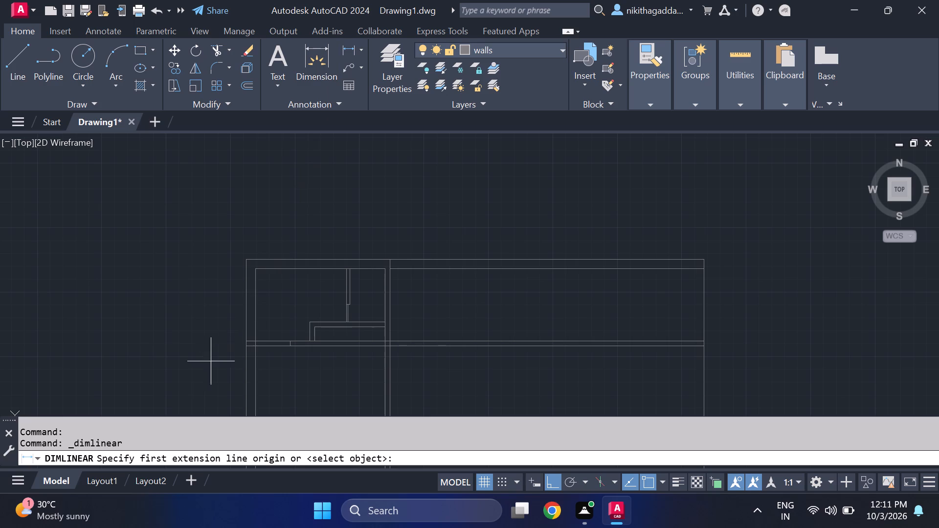
{"action": "left_click", "coordinate": [253, 313]}
{"action": "left_click", "coordinate": [386, 310]}
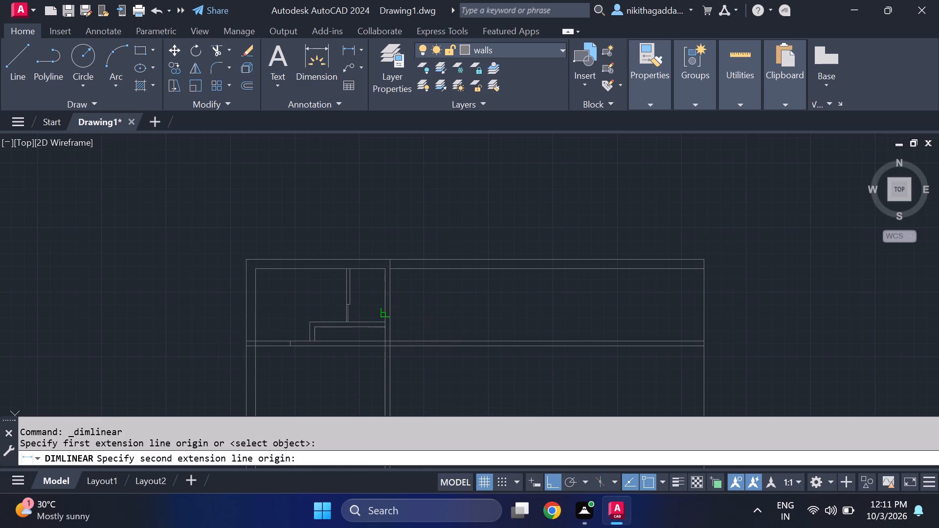
{"action": "key", "text": "Escape"}
Measure the upper-left room's inner depth from the top wall's inner line to the horizontal partition with a linear dimension.
{"action": "key", "text": "space"}
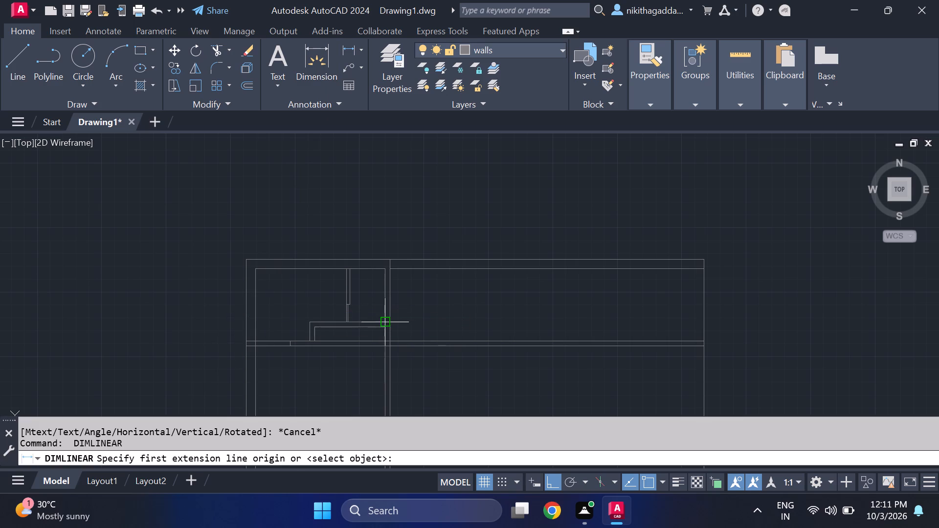
{"action": "left_click", "coordinate": [327, 270]}
{"action": "left_click", "coordinate": [323, 341]}
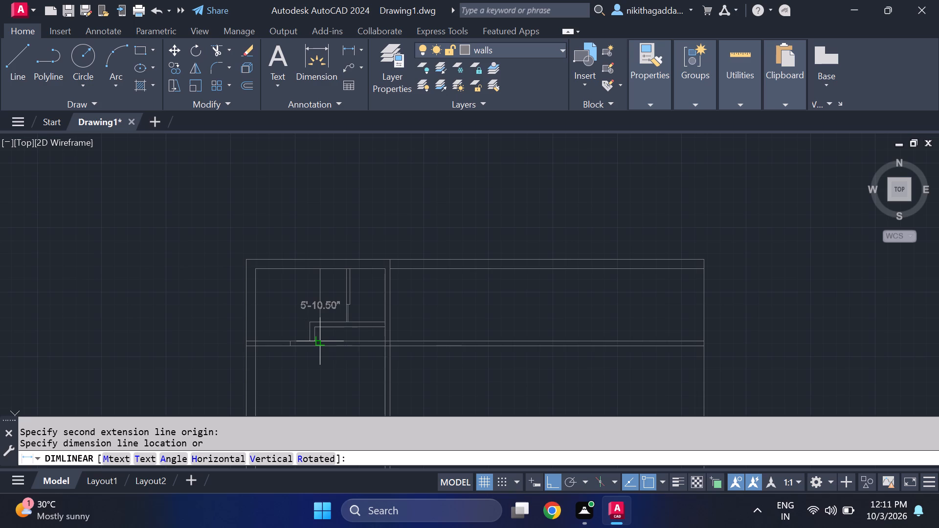
{"action": "key", "text": "Escape"}
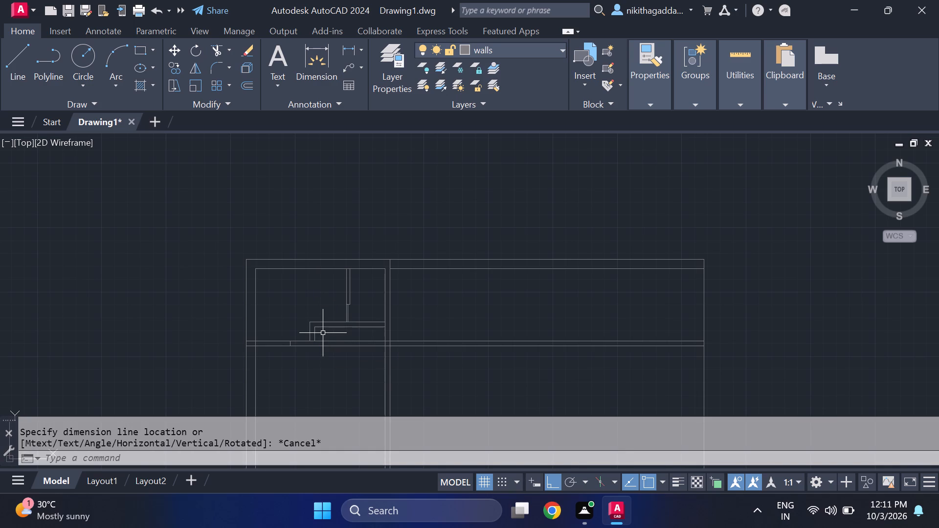
Erase the two full-width horizontal partition lines below the upper-left room.
{"action": "scroll", "coordinate": [314, 354], "scroll_direction": "up", "scroll_amount": 3}
{"action": "scroll", "coordinate": [306, 333], "scroll_direction": "down", "scroll_amount": 1}
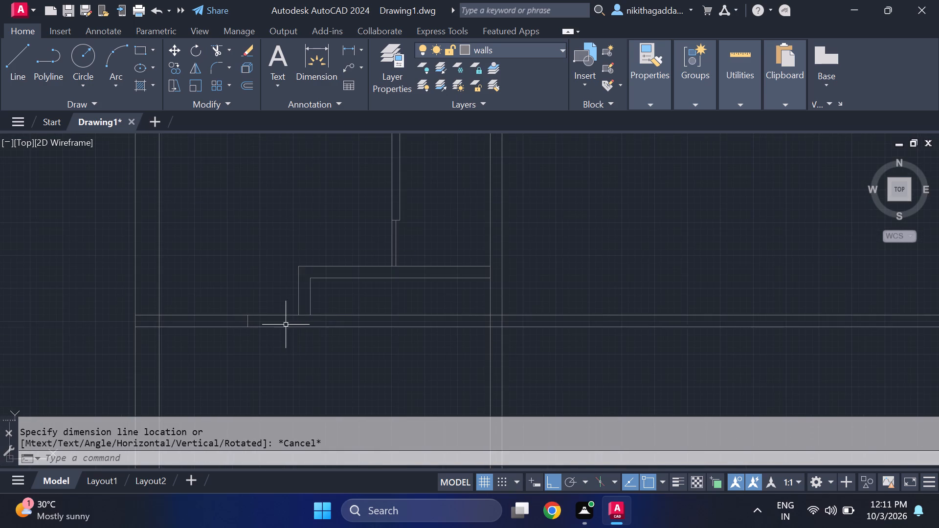
{"action": "scroll", "coordinate": [263, 316], "scroll_direction": "down", "scroll_amount": 3}
{"action": "scroll", "coordinate": [286, 310], "scroll_direction": "up", "scroll_amount": 2}
{"action": "left_click", "coordinate": [318, 321]}
{"action": "left_click", "coordinate": [260, 351]}
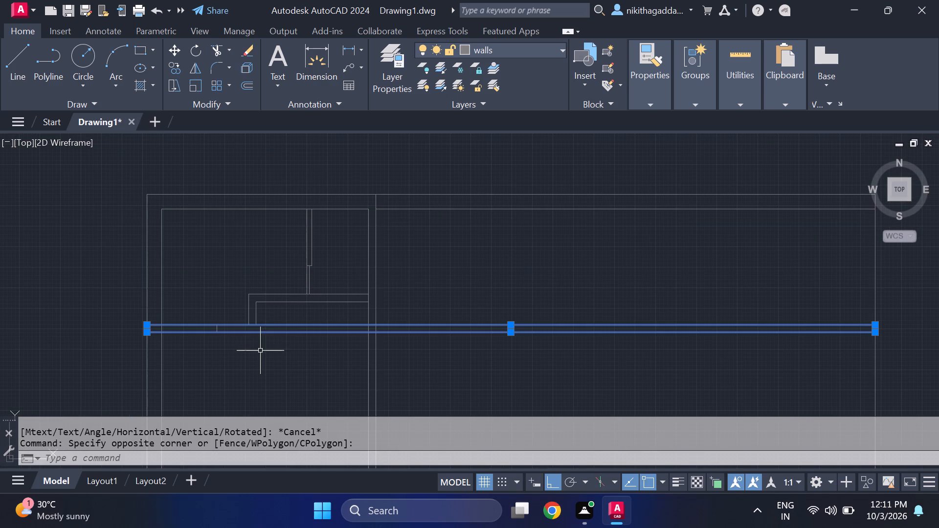
{"action": "key", "text": "Delete"}
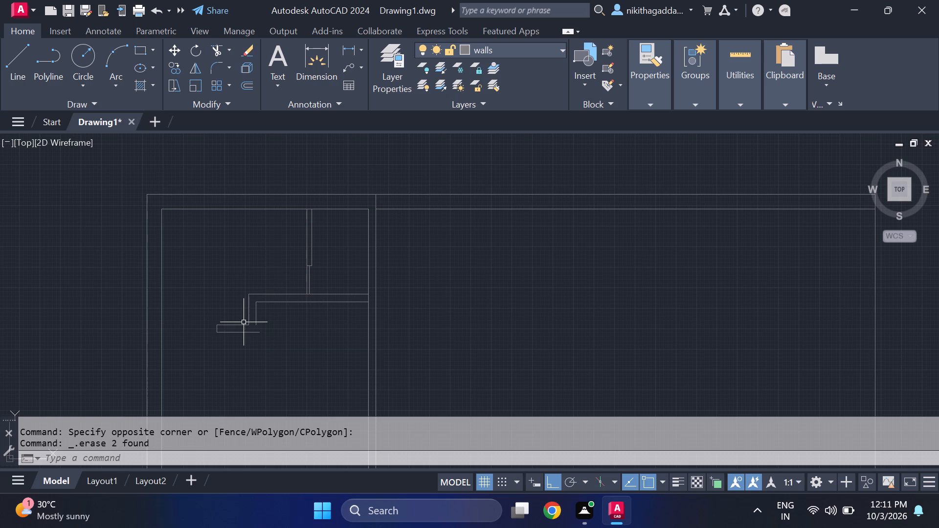
Erase the two leftover short horizontal lines and the short cross line beside the foot of the L-shaped wall.
{"action": "left_click", "coordinate": [243, 324]}
{"action": "left_click", "coordinate": [229, 332]}
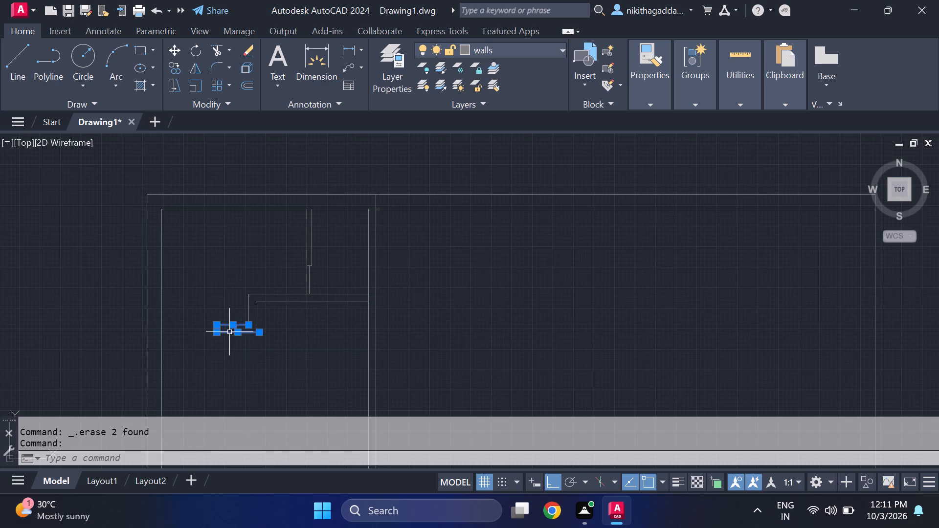
{"action": "key", "text": "Delete"}
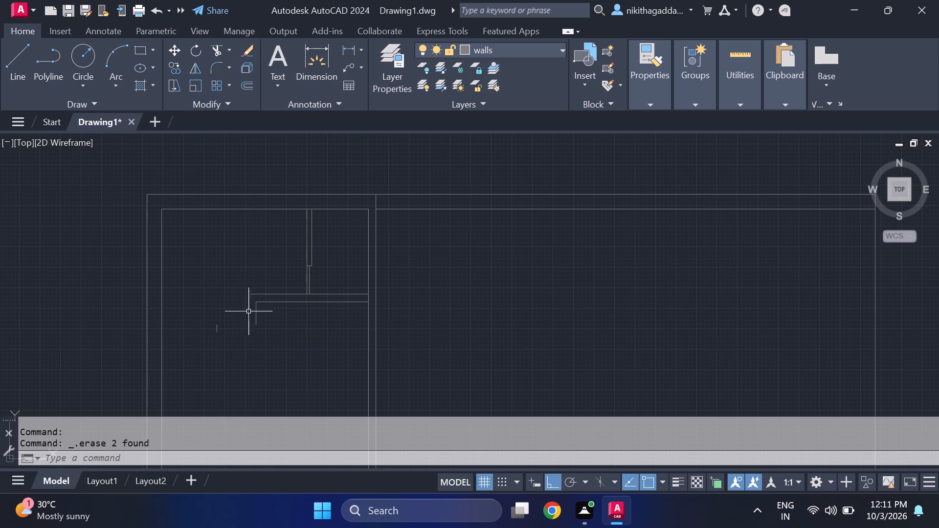
{"action": "left_click", "coordinate": [226, 316]}
{"action": "left_click", "coordinate": [199, 345]}
{"action": "key", "text": "Delete"}
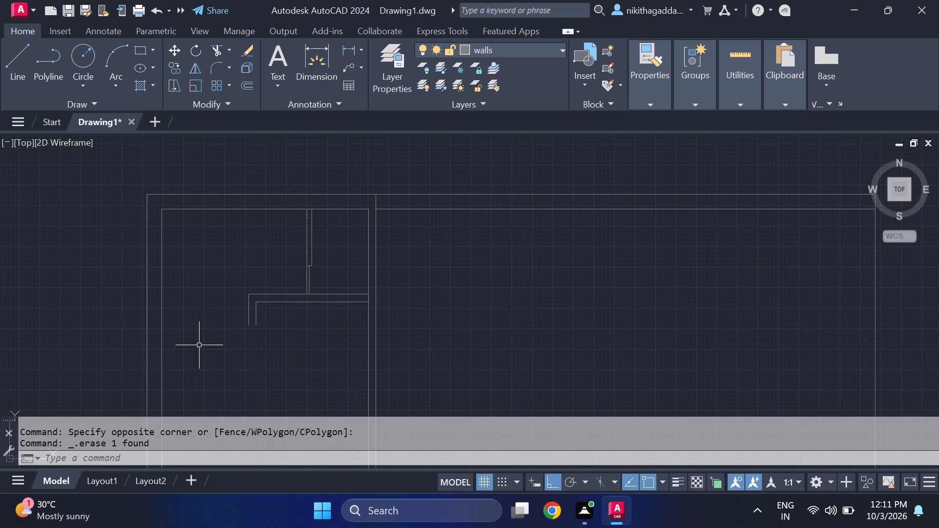
Offset the upper-left room's top inner wall line 6'3" downward.
{"action": "type", "text": "of"}
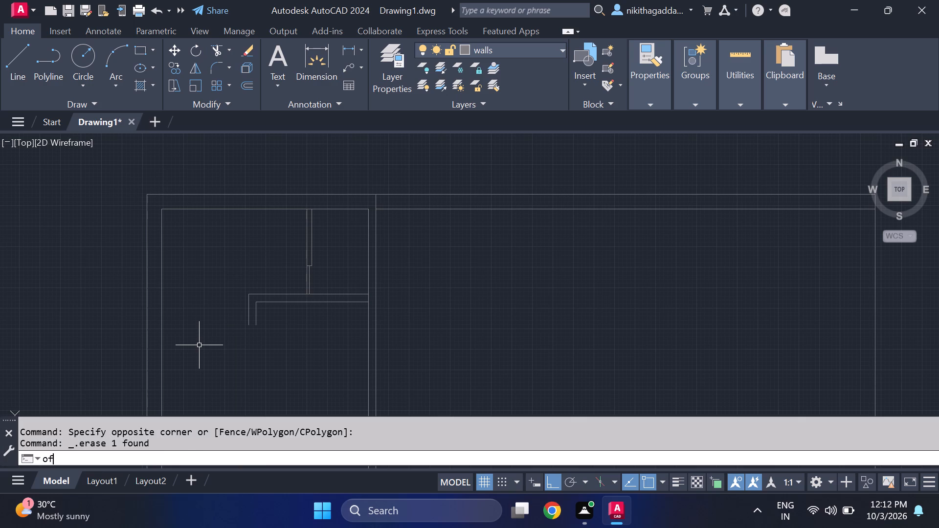
{"action": "key", "text": "Return"}
{"action": "type", "text": "6'"}
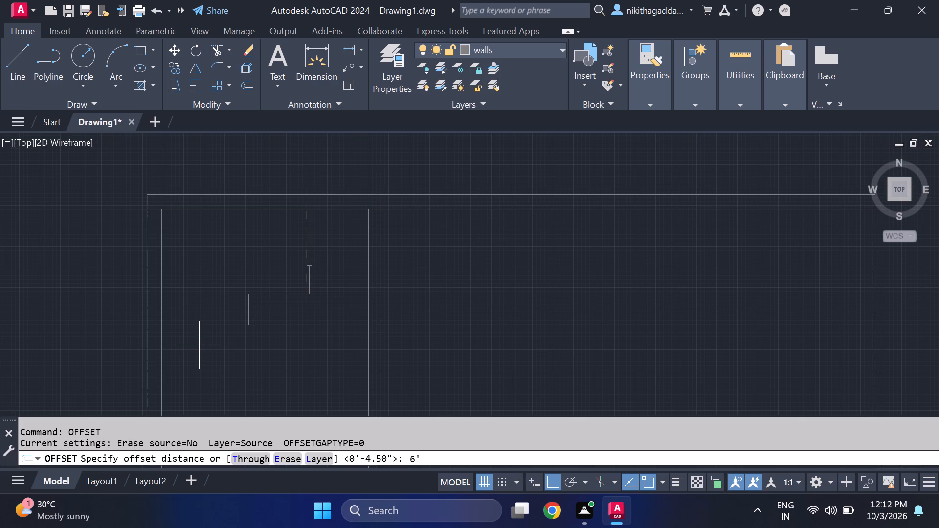
{"action": "key", "text": "3"}
{"action": "key", "text": "shift+quotedbl"}
{"action": "key", "text": "Return"}
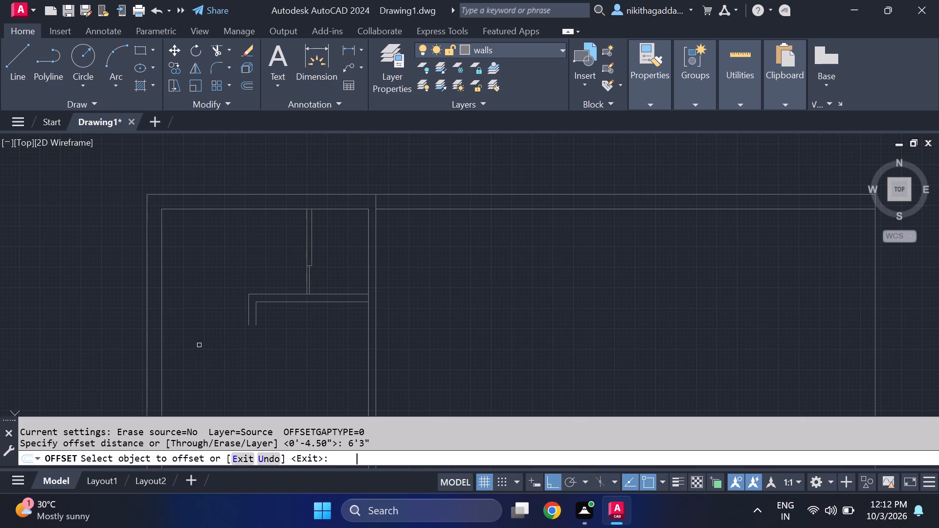
{"action": "left_click", "coordinate": [208, 210]}
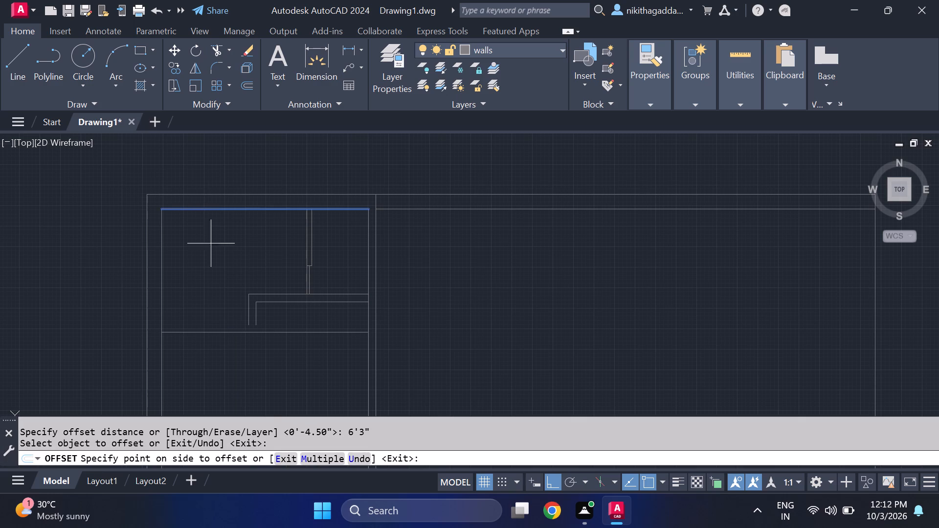
{"action": "left_click", "coordinate": [278, 371]}
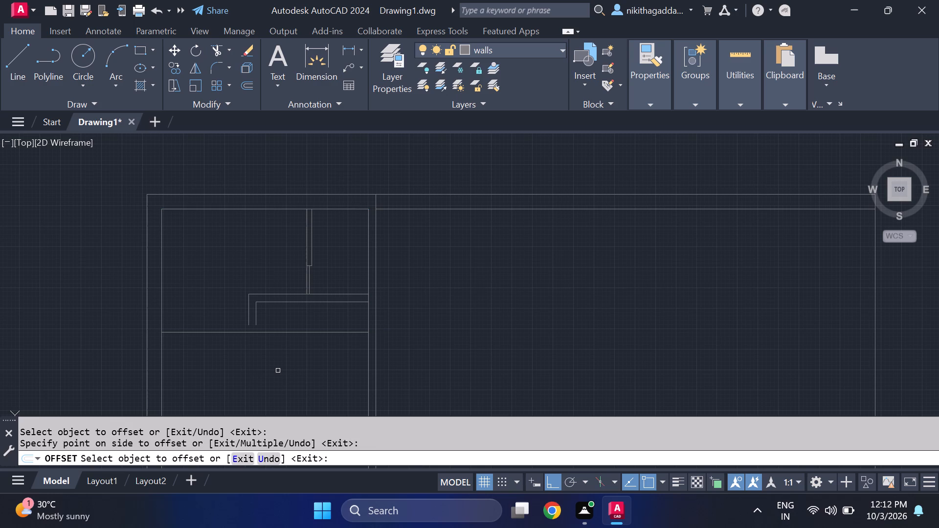
{"action": "key", "text": "Escape"}
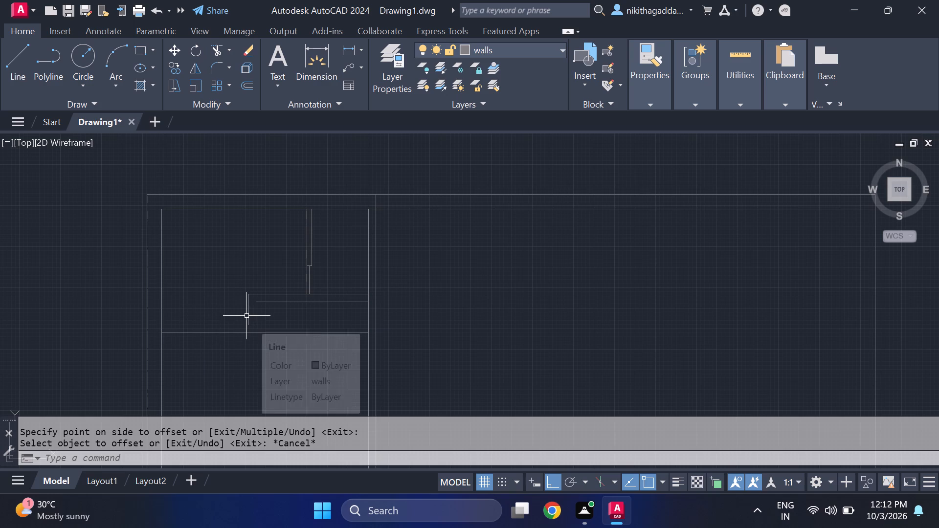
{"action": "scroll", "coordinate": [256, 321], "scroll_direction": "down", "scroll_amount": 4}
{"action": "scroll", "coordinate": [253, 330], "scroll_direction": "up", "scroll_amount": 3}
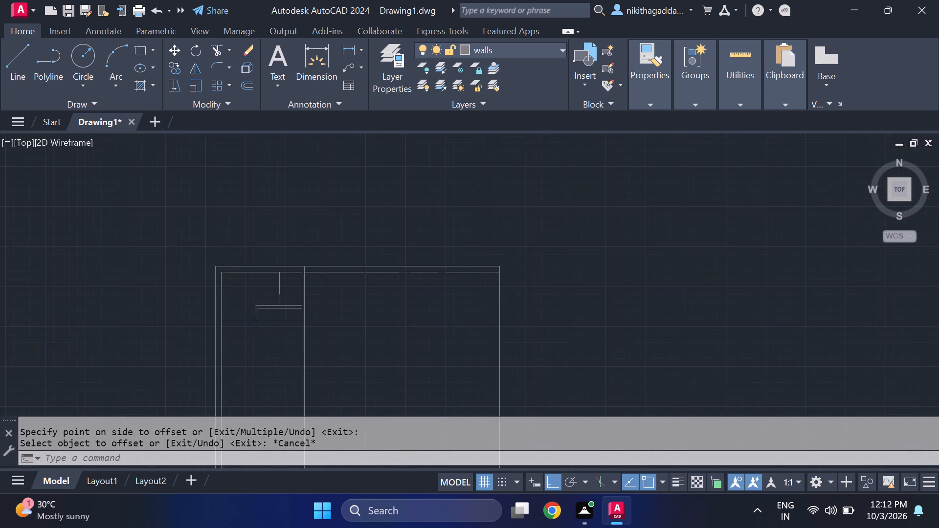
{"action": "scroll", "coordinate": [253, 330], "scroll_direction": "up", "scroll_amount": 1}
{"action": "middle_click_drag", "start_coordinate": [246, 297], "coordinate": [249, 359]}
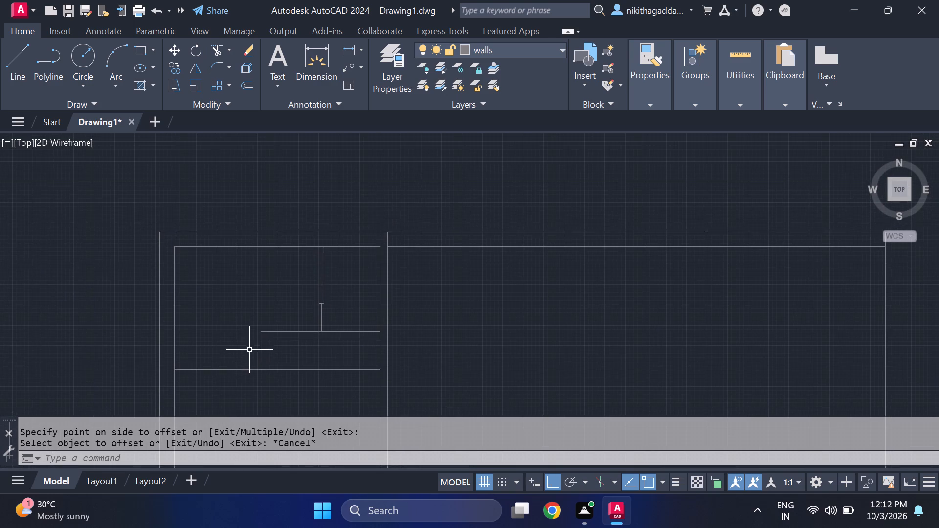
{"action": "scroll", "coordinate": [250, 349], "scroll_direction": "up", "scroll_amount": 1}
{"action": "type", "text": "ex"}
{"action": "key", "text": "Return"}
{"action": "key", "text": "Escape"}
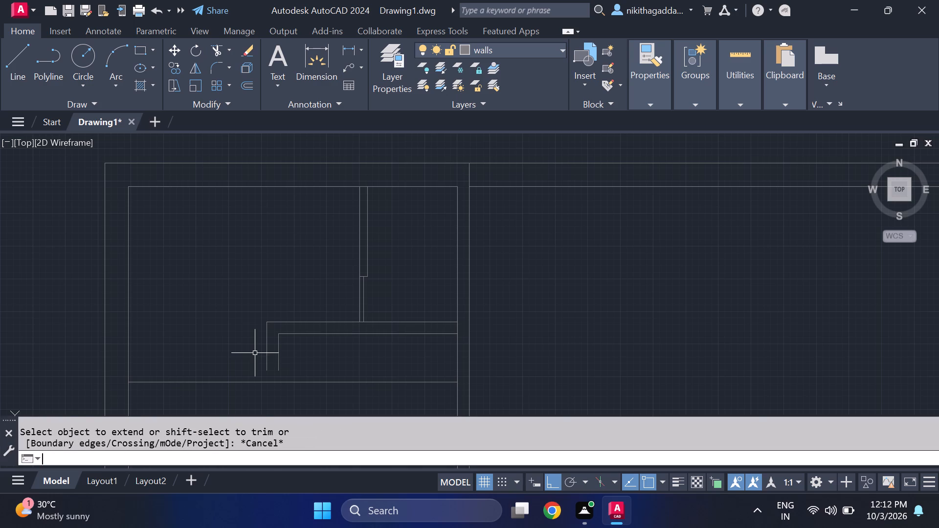
Draw lines from the L-shaped wall's outer leg end a short way left, down to the new horizontal line, and right to the inner leg.
{"action": "key", "text": "l"}
{"action": "key", "text": "Return"}
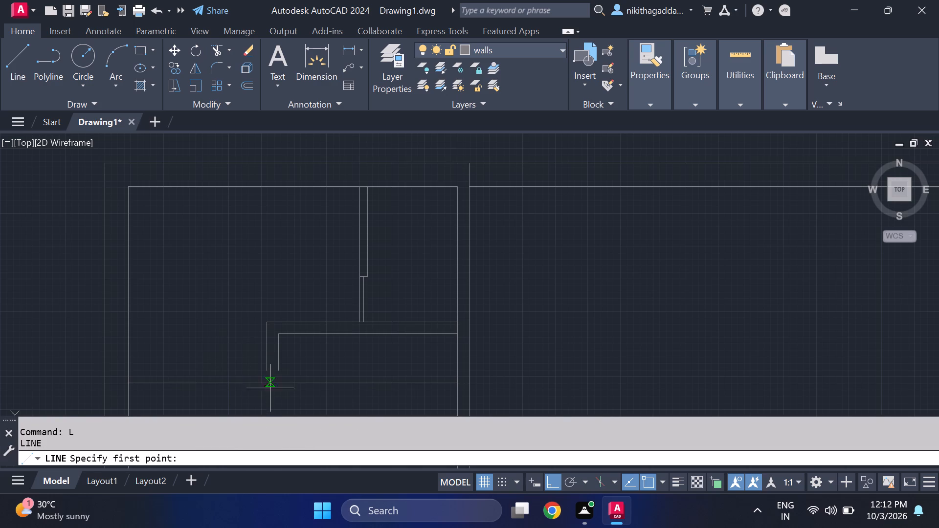
{"action": "left_click", "coordinate": [270, 374]}
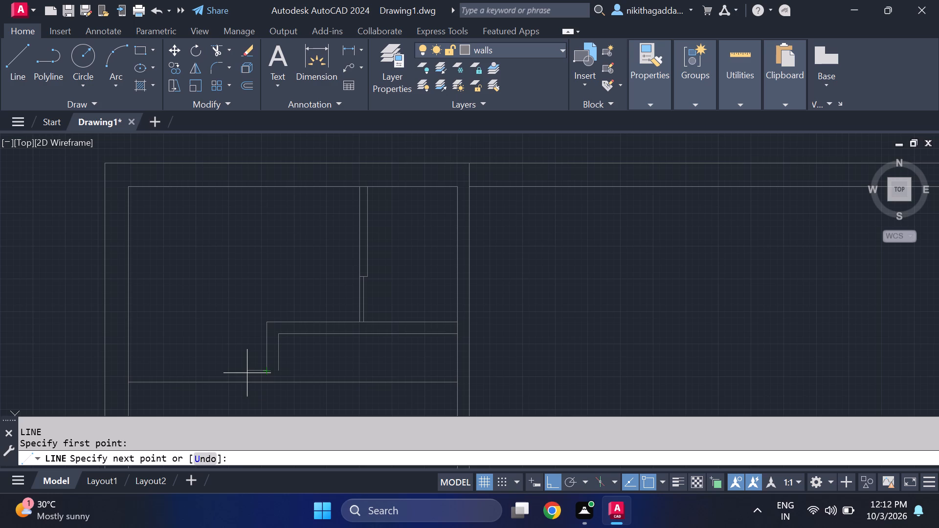
{"action": "left_click", "coordinate": [247, 373]}
{"action": "left_click", "coordinate": [251, 382]}
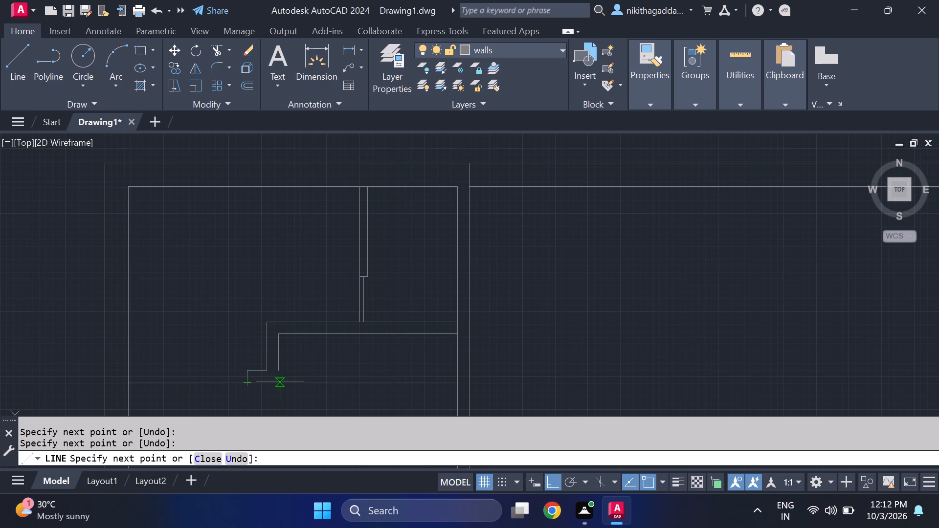
{"action": "scroll", "coordinate": [281, 383], "scroll_direction": "up", "scroll_amount": 3}
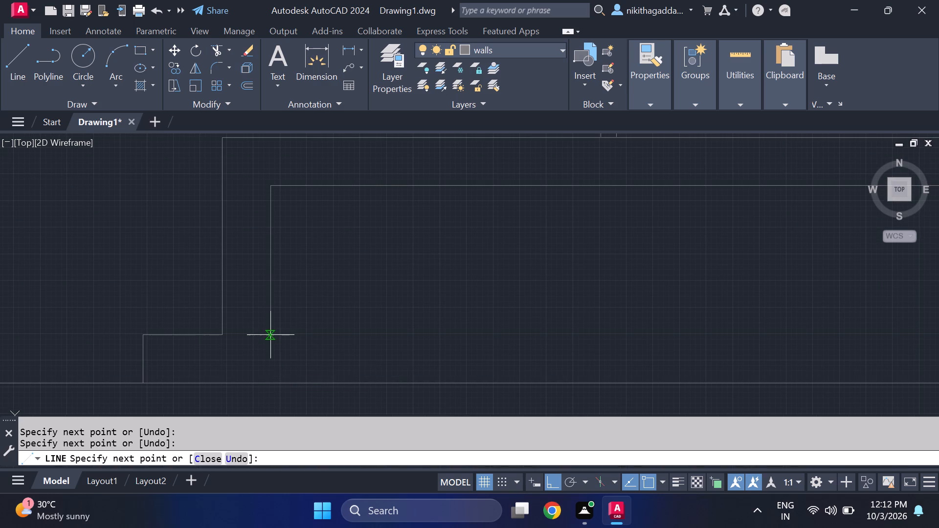
{"action": "left_click", "coordinate": [268, 384]}
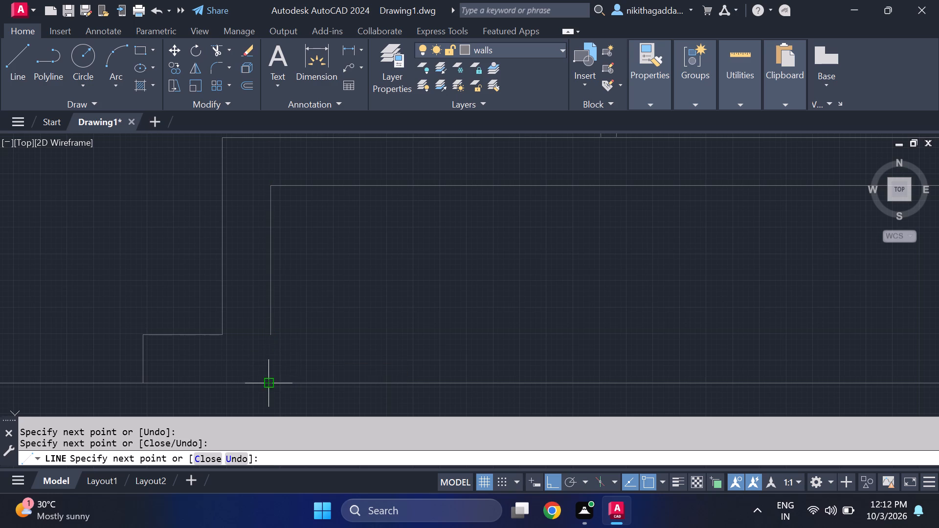
{"action": "key", "text": "Escape"}
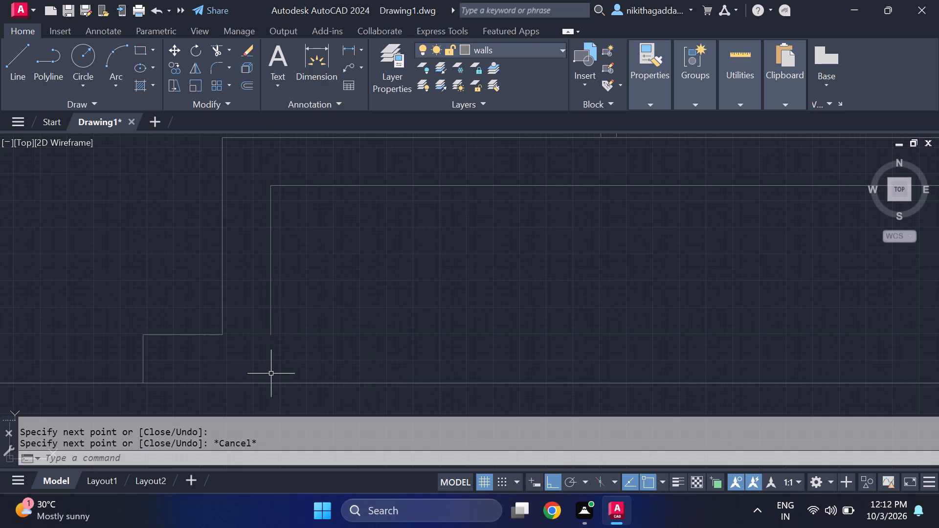
Draw lines from the L-shaped wall's inner leg end down to the horizontal line and left along it to the jog's base.
{"action": "key", "text": "space"}
{"action": "left_click", "coordinate": [273, 340]}
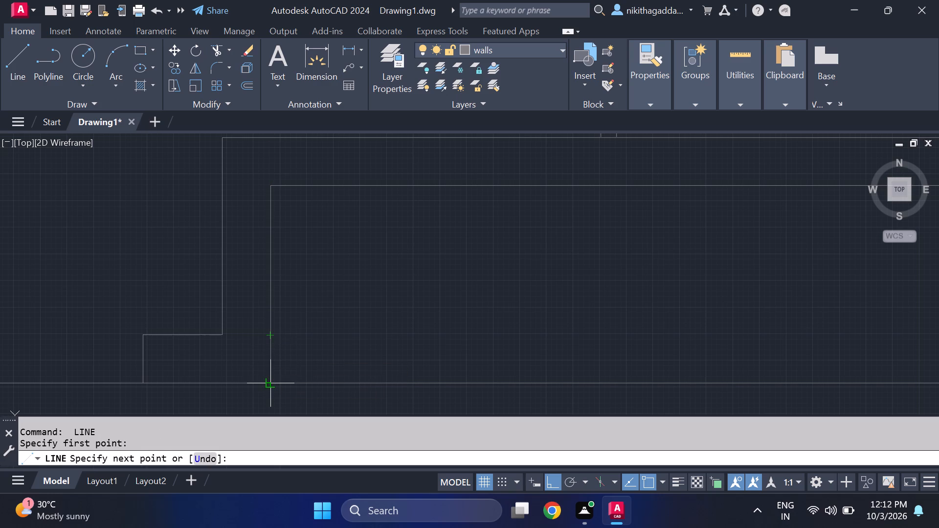
{"action": "left_click", "coordinate": [272, 383]}
{"action": "left_click", "coordinate": [139, 383]}
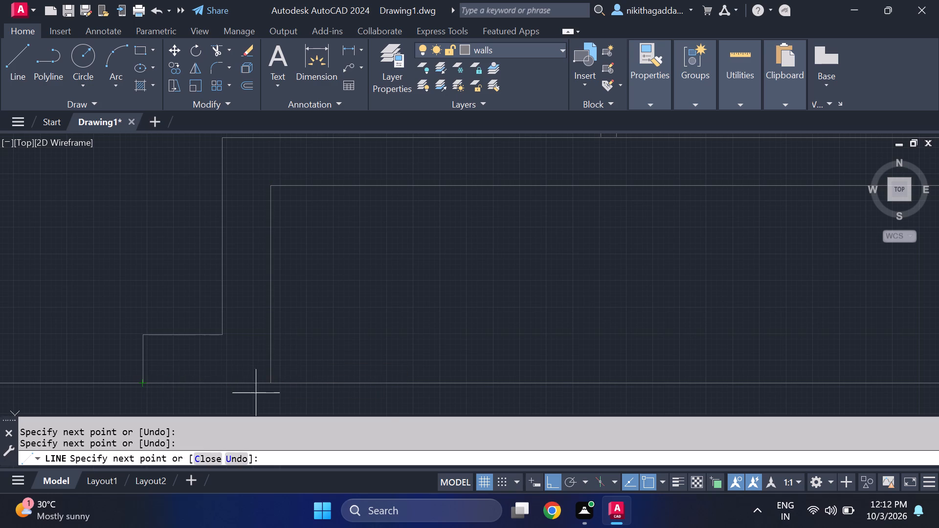
{"action": "key", "text": "Escape"}
Draw a short stub from the left wall's inner line, level with the jog's top edge, going right and down to the horizontal line.
{"action": "scroll", "coordinate": [411, 400], "scroll_direction": "down", "scroll_amount": 5}
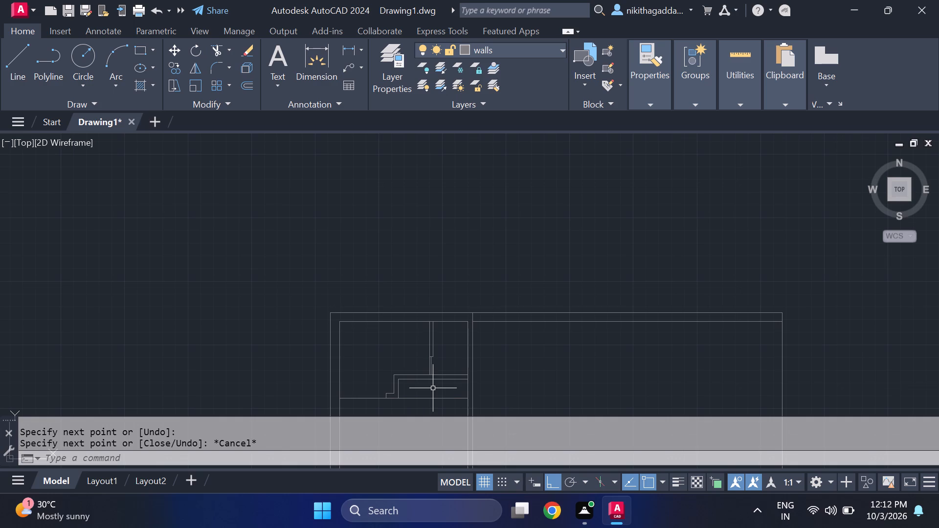
{"action": "middle_click_drag", "start_coordinate": [397, 341], "coordinate": [413, 291]}
{"action": "scroll", "coordinate": [401, 336], "scroll_direction": "up", "scroll_amount": 3}
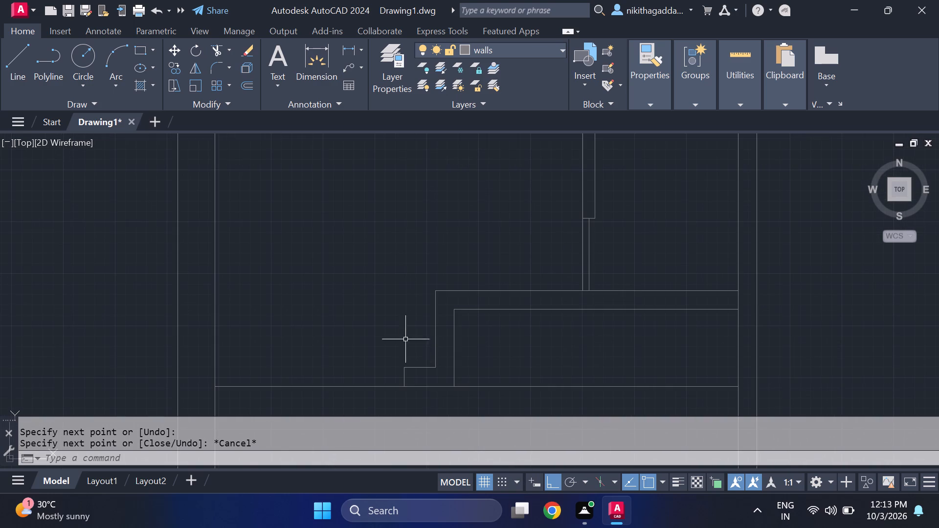
{"action": "middle_click_drag", "start_coordinate": [420, 363], "coordinate": [419, 312]}
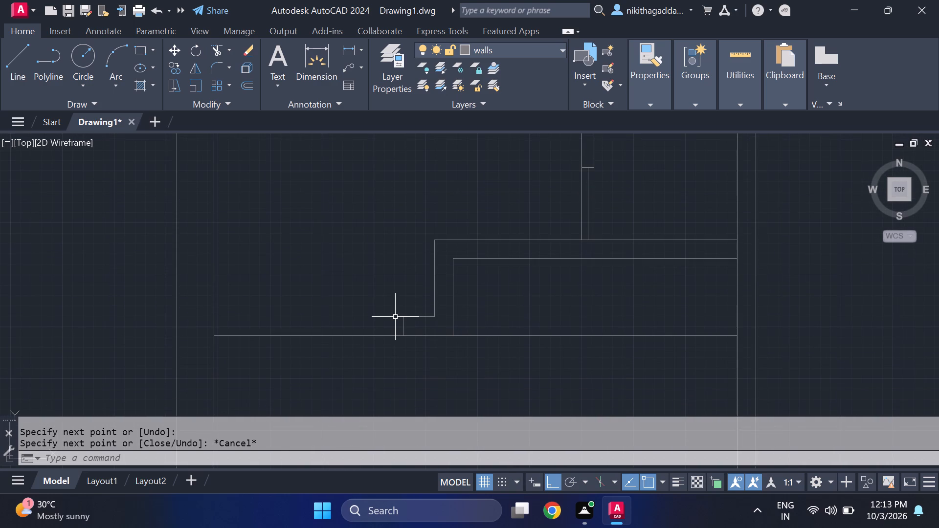
{"action": "key", "text": "l"}
{"action": "key", "text": "Return"}
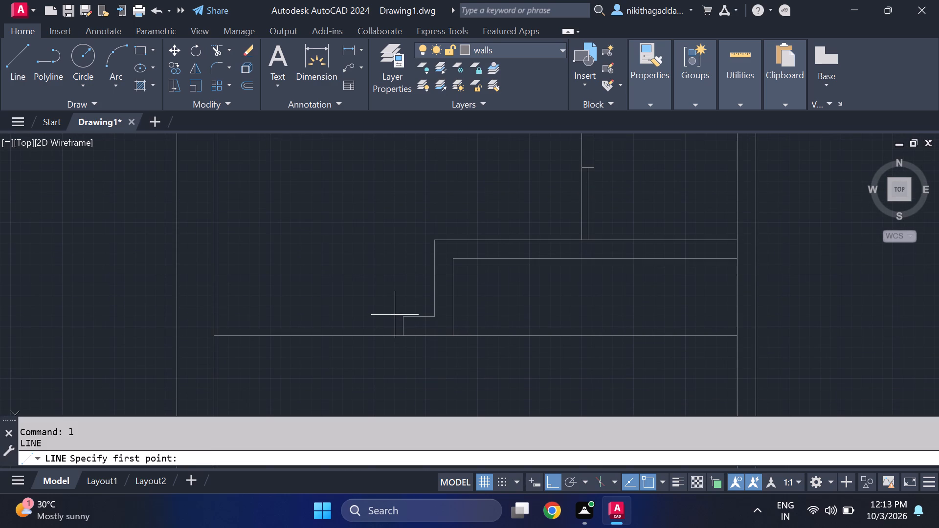
{"action": "left_click", "coordinate": [213, 316]}
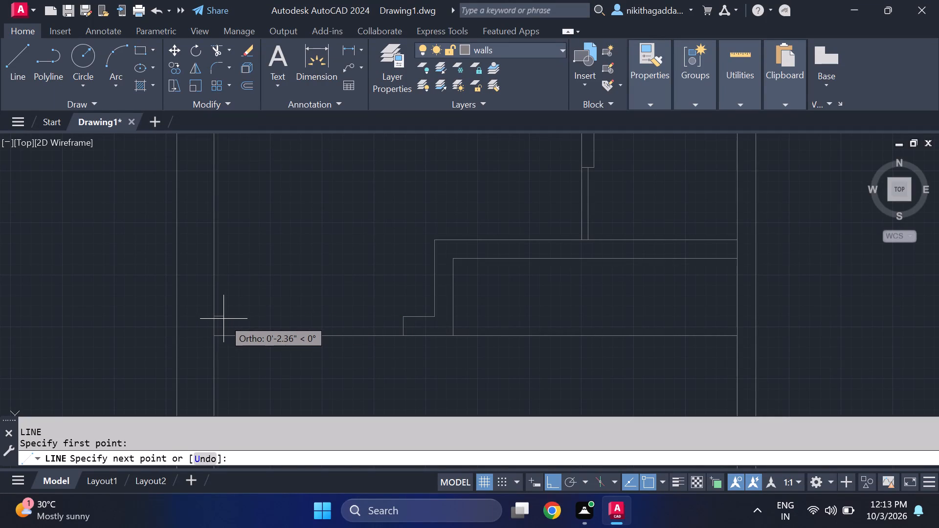
{"action": "left_click", "coordinate": [228, 319]}
{"action": "left_click", "coordinate": [228, 339]}
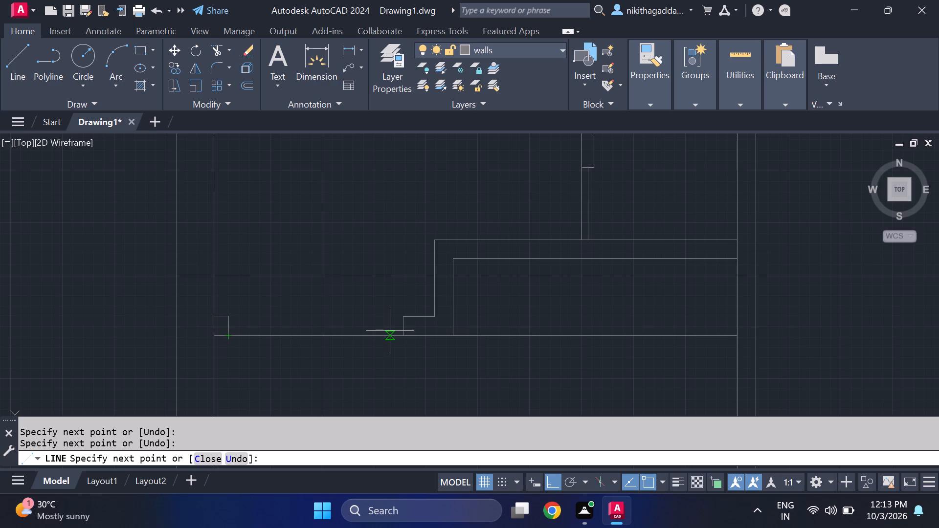
{"action": "key", "text": "Escape"}
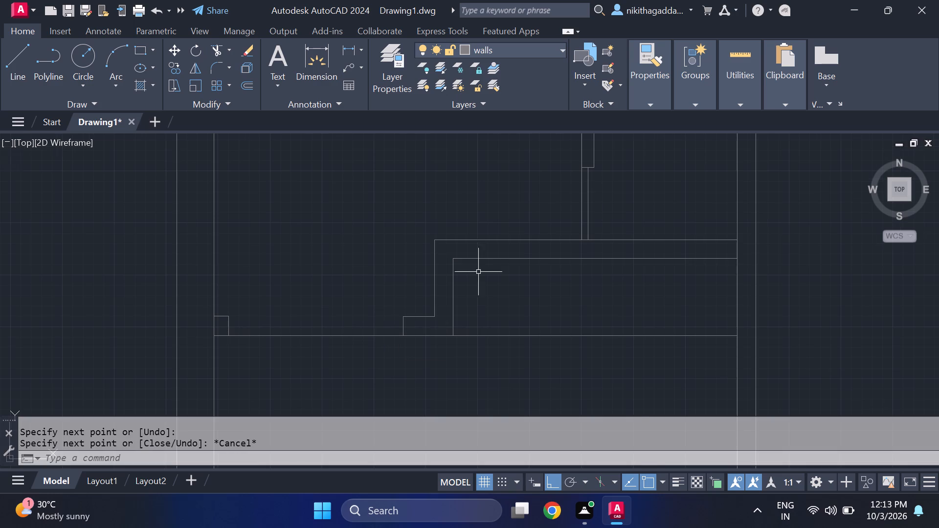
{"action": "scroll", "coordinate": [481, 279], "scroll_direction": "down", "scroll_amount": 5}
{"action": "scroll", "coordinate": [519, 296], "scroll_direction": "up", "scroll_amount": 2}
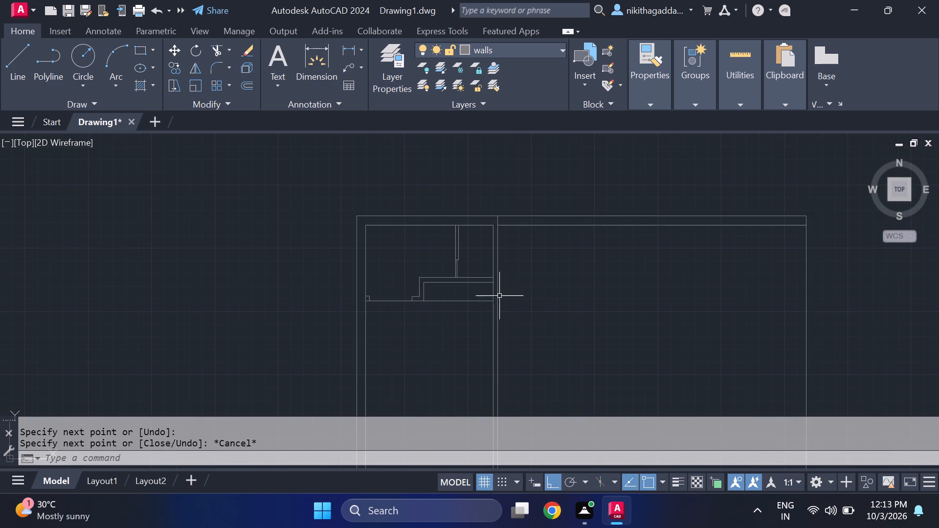
Extend the upper-left room's lower horizontal line across to the outer line of the room's right-hand partition wall.
{"action": "middle_click_drag", "start_coordinate": [440, 311], "coordinate": [374, 329]}
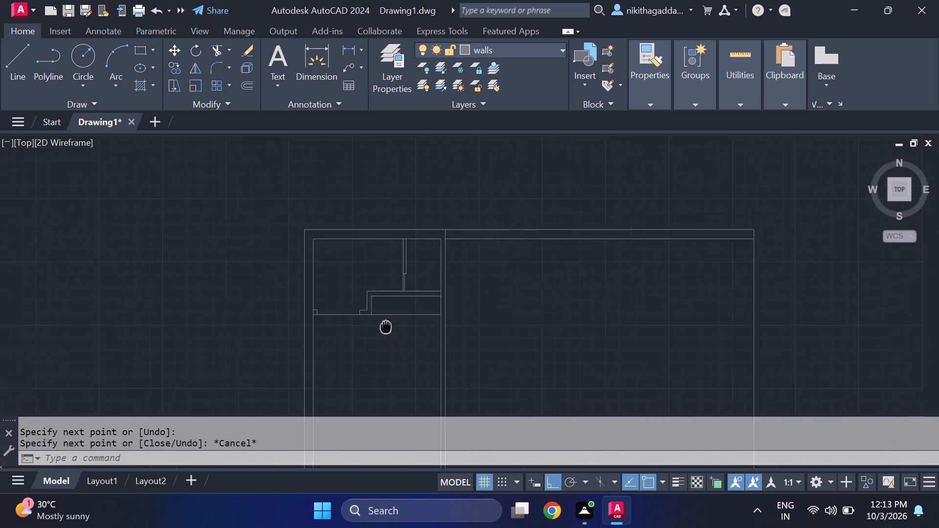
{"action": "middle_click_drag", "start_coordinate": [374, 329], "coordinate": [195, 309]}
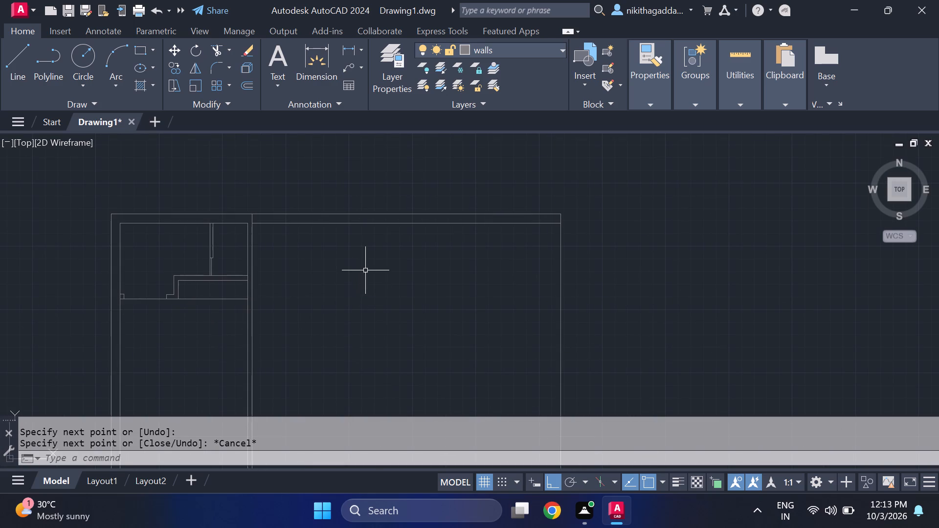
{"action": "scroll", "coordinate": [325, 259], "scroll_direction": "down", "scroll_amount": 2}
{"action": "scroll", "coordinate": [326, 260], "scroll_direction": "up", "scroll_amount": 2}
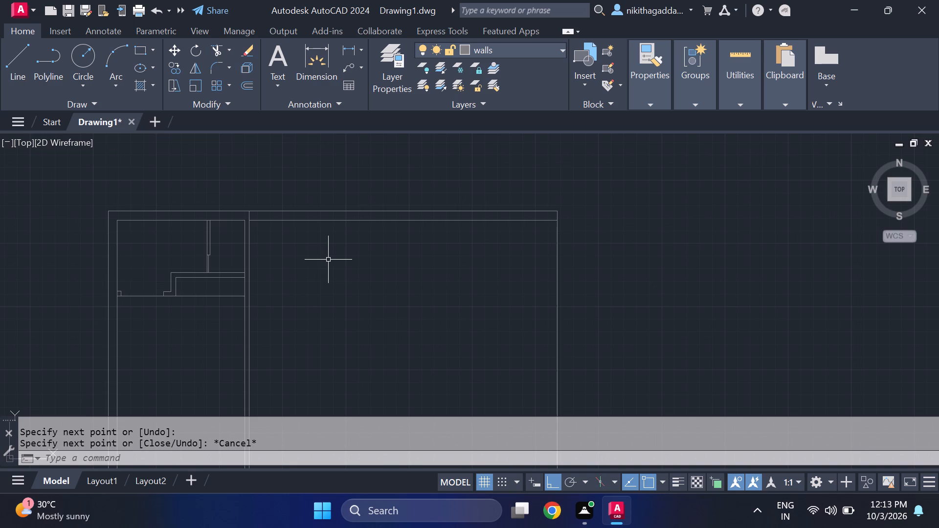
{"action": "type", "text": "ex"}
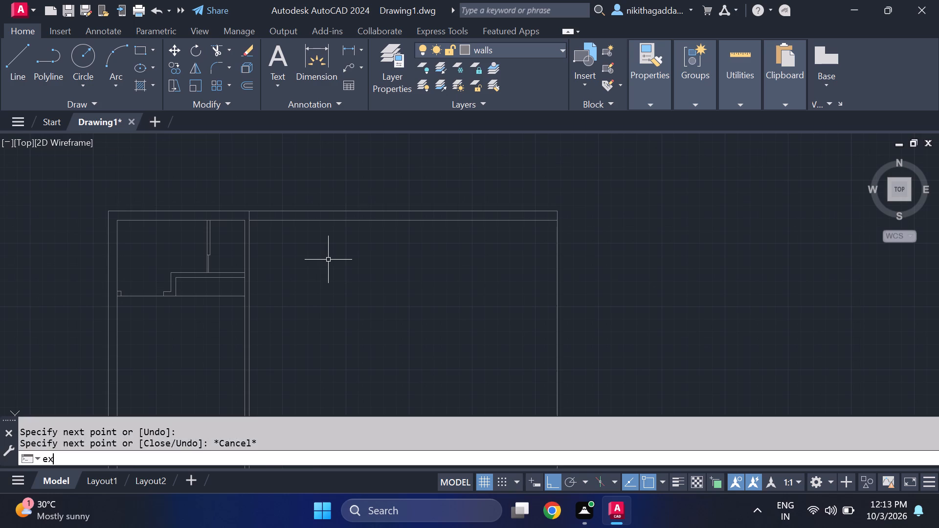
{"action": "key", "text": "Return"}
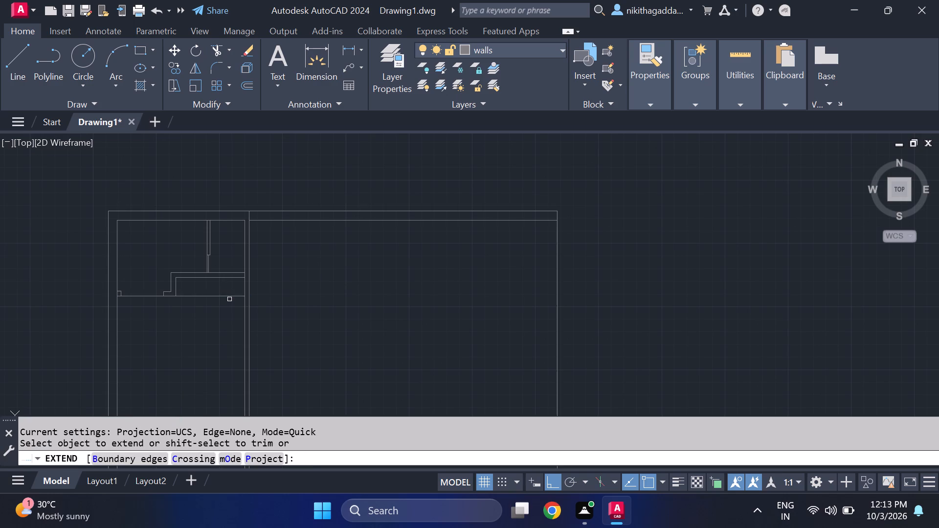
{"action": "left_click", "coordinate": [231, 295]}
{"action": "key", "text": "Escape"}
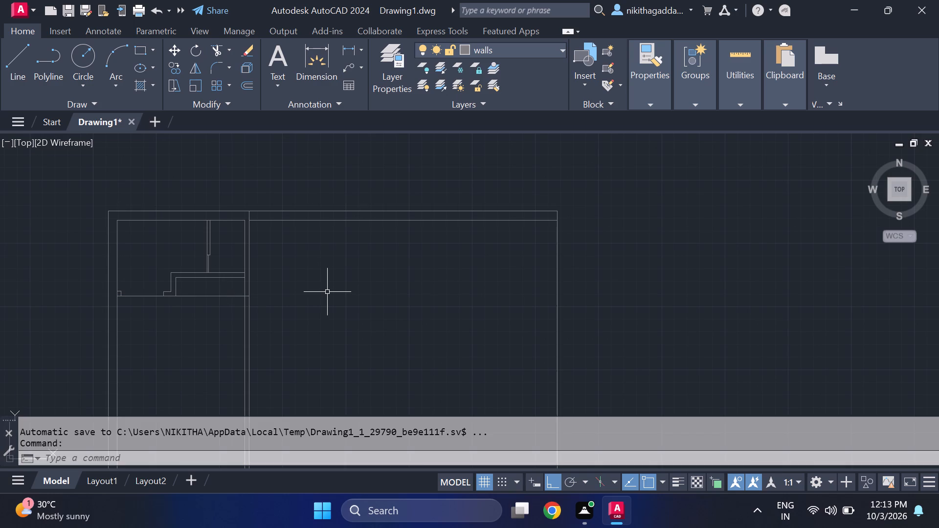
Trim off both lines of the room's right-hand partition wall below the horizontal line.
{"action": "type", "text": "tr"}
{"action": "key", "text": "Return"}
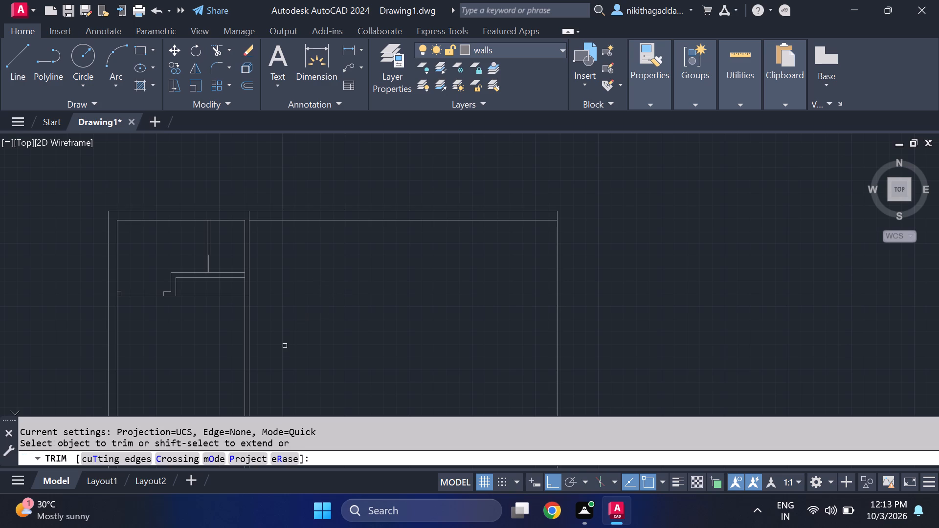
{"action": "left_click_drag", "start_coordinate": [272, 345], "coordinate": [202, 365]}
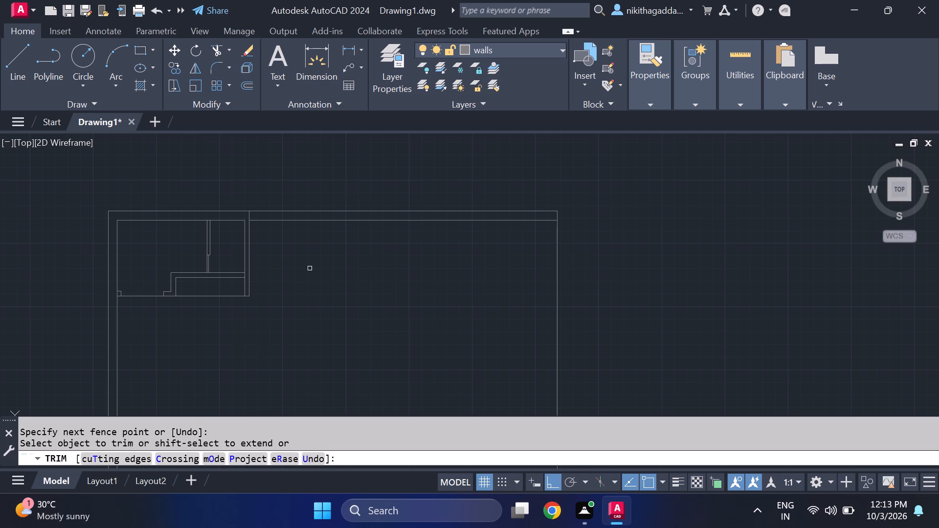
{"action": "key", "text": "Escape"}
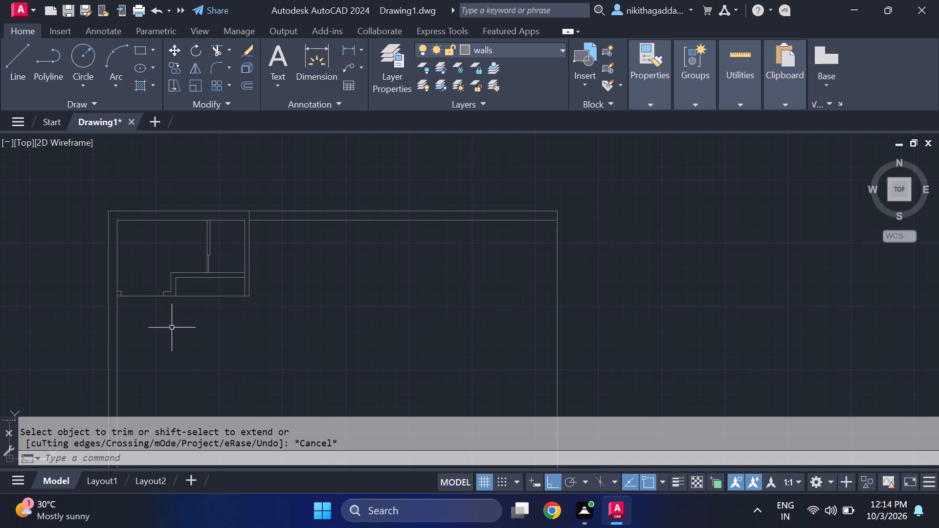
Examine the upper-left room's L-shaped wall, jog, stub and trimmed partition corner against the overall plan.
{"action": "scroll", "coordinate": [368, 302], "scroll_direction": "down", "scroll_amount": 3}
{"action": "middle_click_drag", "start_coordinate": [359, 328], "coordinate": [325, 308]}
{"action": "scroll", "coordinate": [307, 286], "scroll_direction": "up", "scroll_amount": 2}
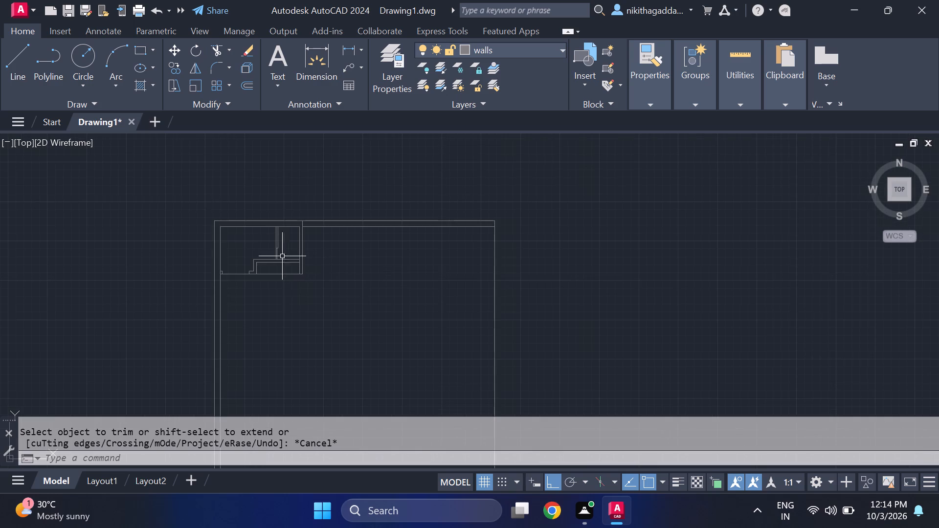
{"action": "scroll", "coordinate": [266, 239], "scroll_direction": "up", "scroll_amount": 4}
{"action": "scroll", "coordinate": [264, 250], "scroll_direction": "down", "scroll_amount": 4}
{"action": "scroll", "coordinate": [265, 303], "scroll_direction": "up", "scroll_amount": 4}
{"action": "scroll", "coordinate": [108, 192], "scroll_direction": "down", "scroll_amount": 3}
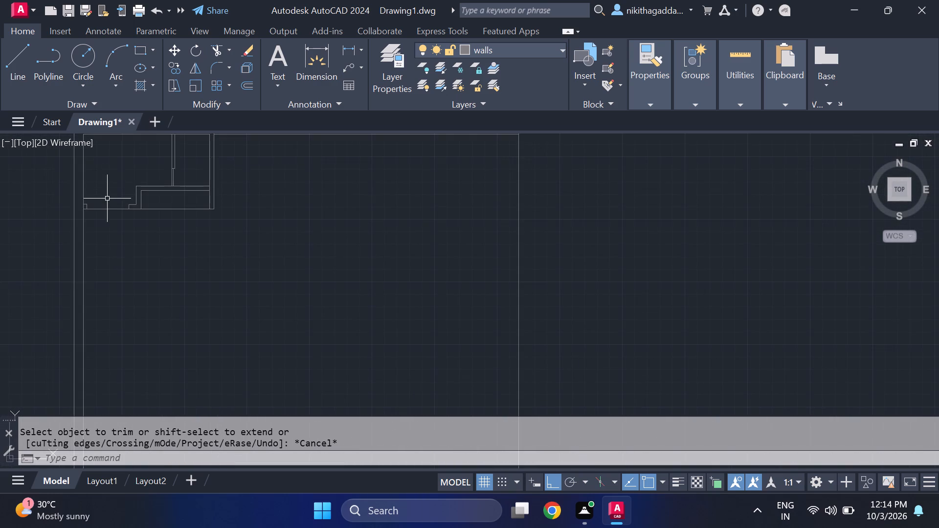
{"action": "middle_click_drag", "start_coordinate": [108, 204], "coordinate": [154, 350]}
{"action": "scroll", "coordinate": [153, 340], "scroll_direction": "up", "scroll_amount": 3}
{"action": "scroll", "coordinate": [213, 338], "scroll_direction": "down", "scroll_amount": 3}
{"action": "middle_click_drag", "start_coordinate": [216, 333], "coordinate": [220, 261]}
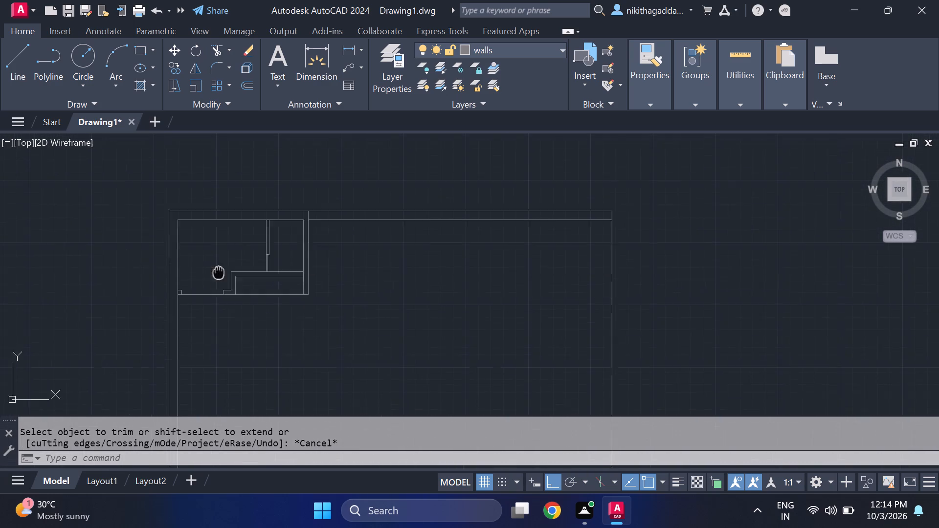
{"action": "middle_click_drag", "start_coordinate": [220, 261], "coordinate": [221, 251]}
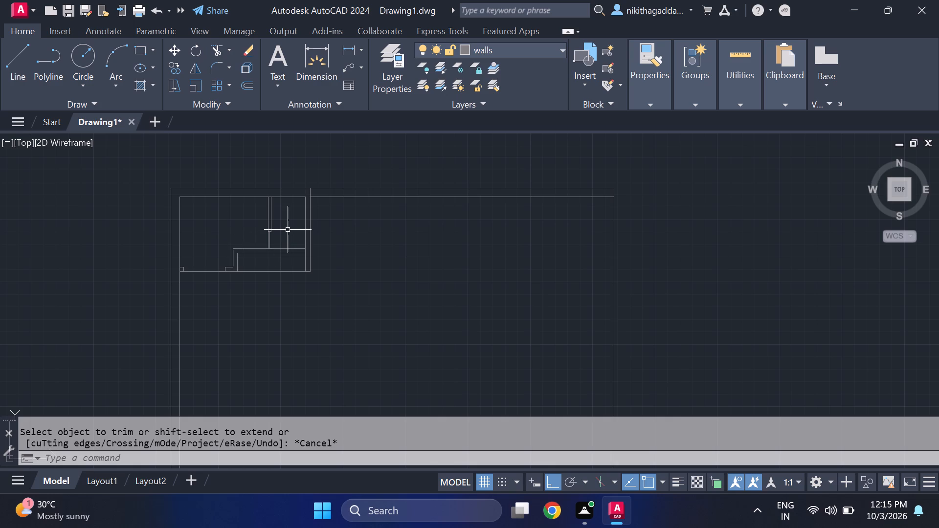
{"action": "scroll", "coordinate": [274, 275], "scroll_direction": "down", "scroll_amount": 3}
{"action": "scroll", "coordinate": [280, 319], "scroll_direction": "up", "scroll_amount": 2}
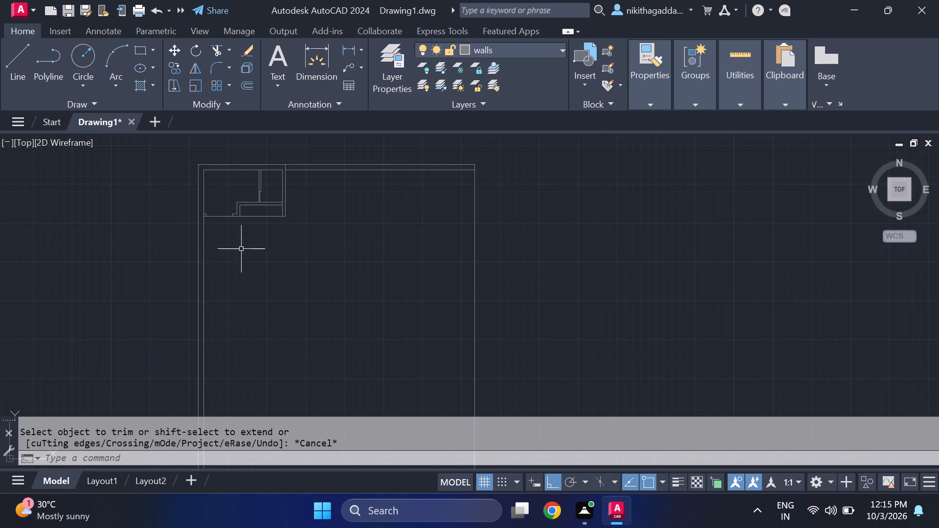
{"action": "middle_click_drag", "start_coordinate": [241, 247], "coordinate": [254, 291]}
{"action": "scroll", "coordinate": [246, 257], "scroll_direction": "up", "scroll_amount": 2}
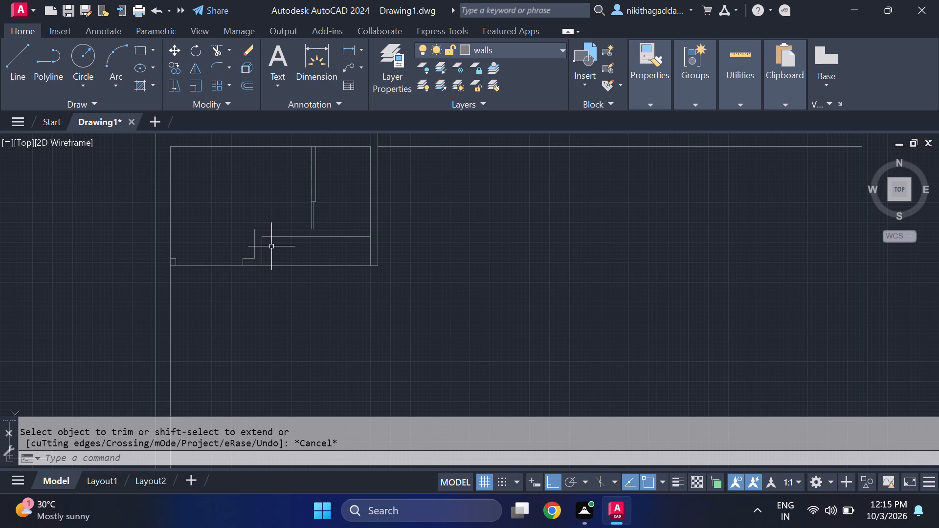
{"action": "scroll", "coordinate": [237, 241], "scroll_direction": "up", "scroll_amount": 1}
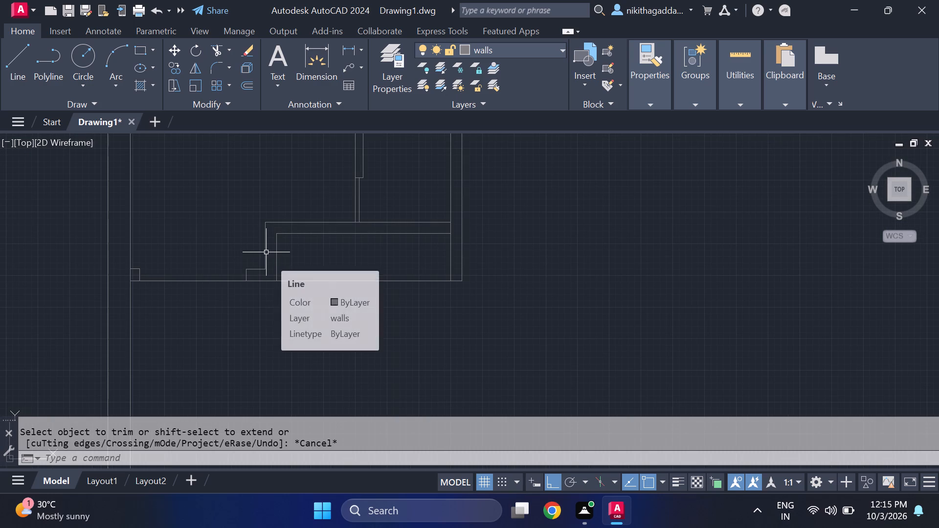
{"action": "scroll", "coordinate": [304, 299], "scroll_direction": "down", "scroll_amount": 3}
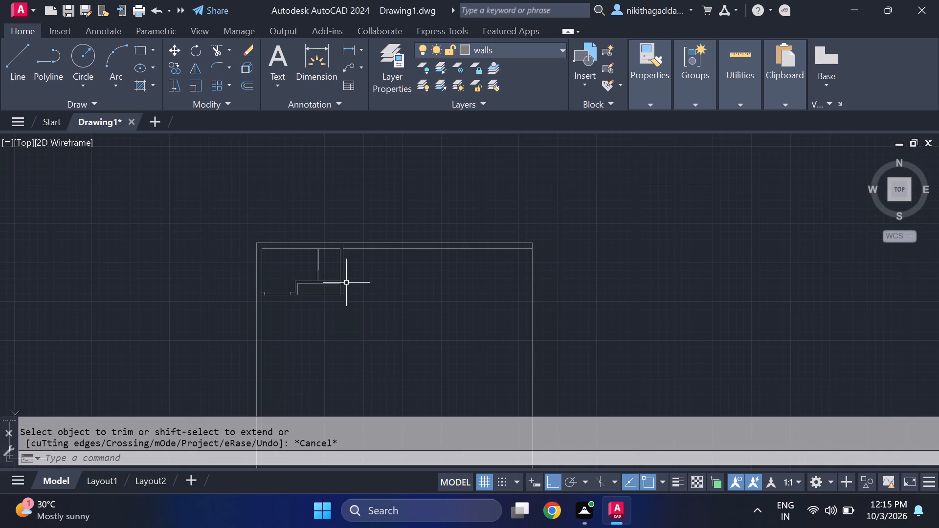
{"action": "scroll", "coordinate": [342, 258], "scroll_direction": "up", "scroll_amount": 2}
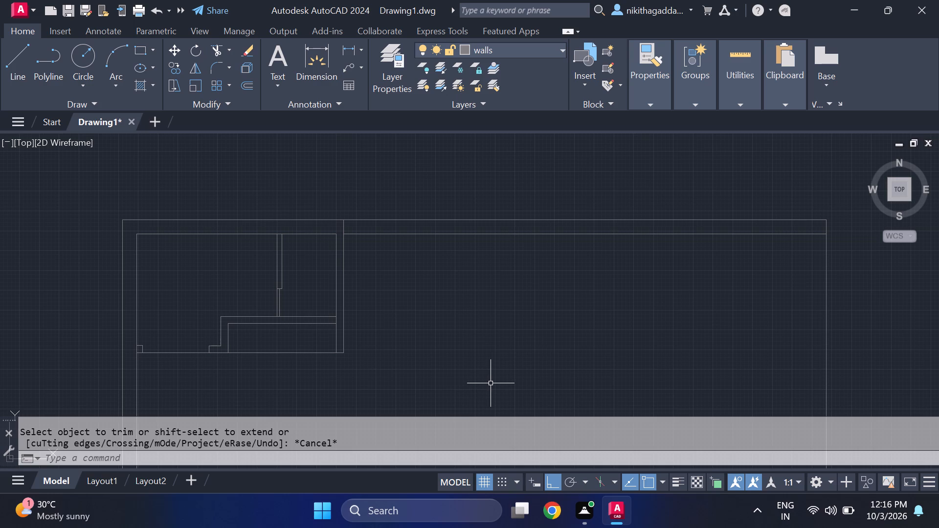
{"action": "scroll", "coordinate": [214, 338], "scroll_direction": "down", "scroll_amount": 2}
{"action": "middle_click_drag", "start_coordinate": [201, 354], "coordinate": [217, 309]}
{"action": "scroll", "coordinate": [221, 304], "scroll_direction": "up", "scroll_amount": 2}
{"action": "scroll", "coordinate": [155, 304], "scroll_direction": "up", "scroll_amount": 2}
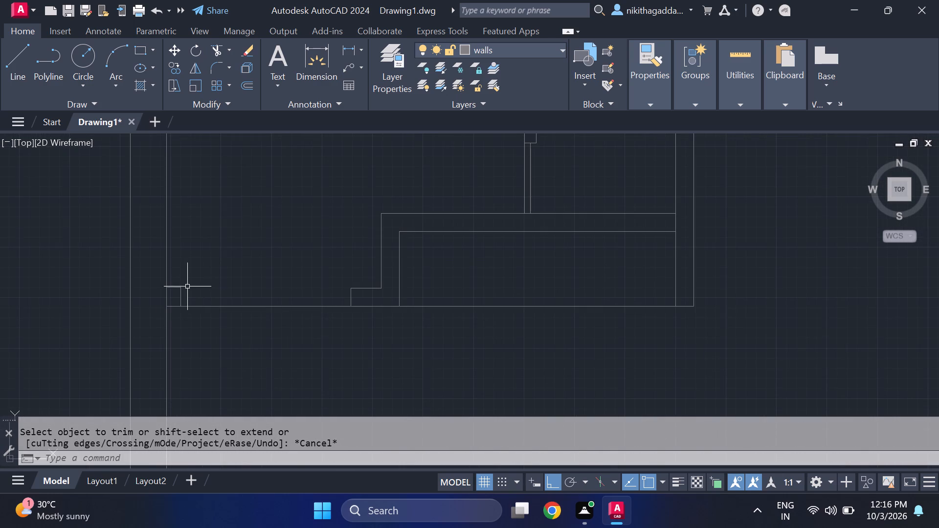
{"action": "scroll", "coordinate": [180, 290], "scroll_direction": "up", "scroll_amount": 1}
{"action": "scroll", "coordinate": [171, 304], "scroll_direction": "down", "scroll_amount": 3}
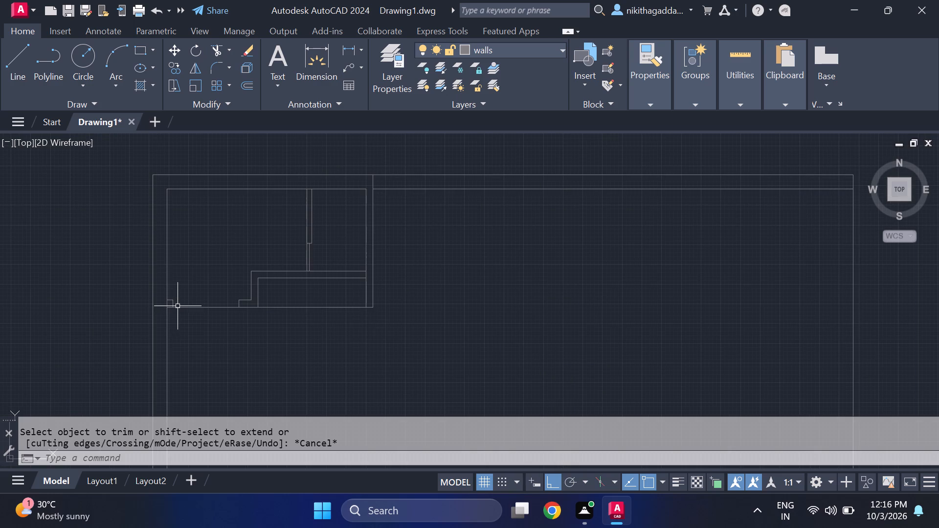
{"action": "scroll", "coordinate": [173, 299], "scroll_direction": "up", "scroll_amount": 2}
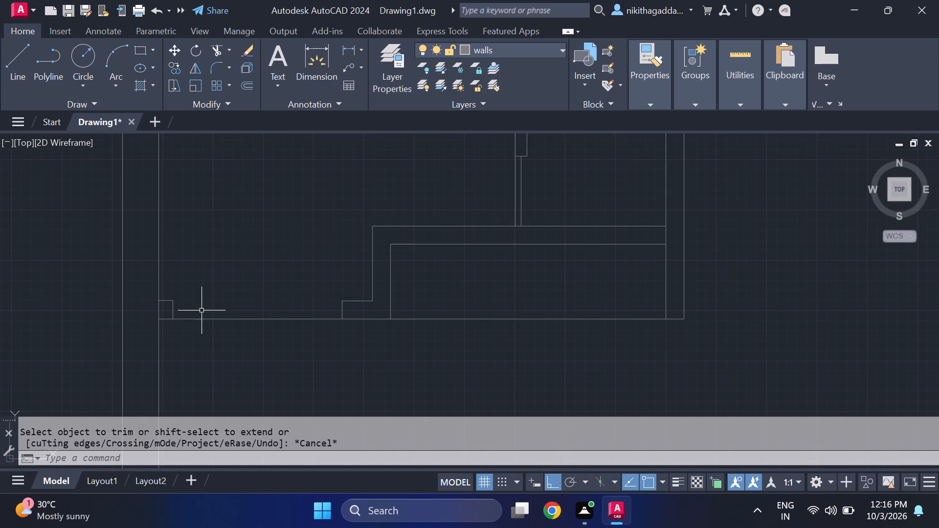
{"action": "scroll", "coordinate": [448, 308], "scroll_direction": "down", "scroll_amount": 3}
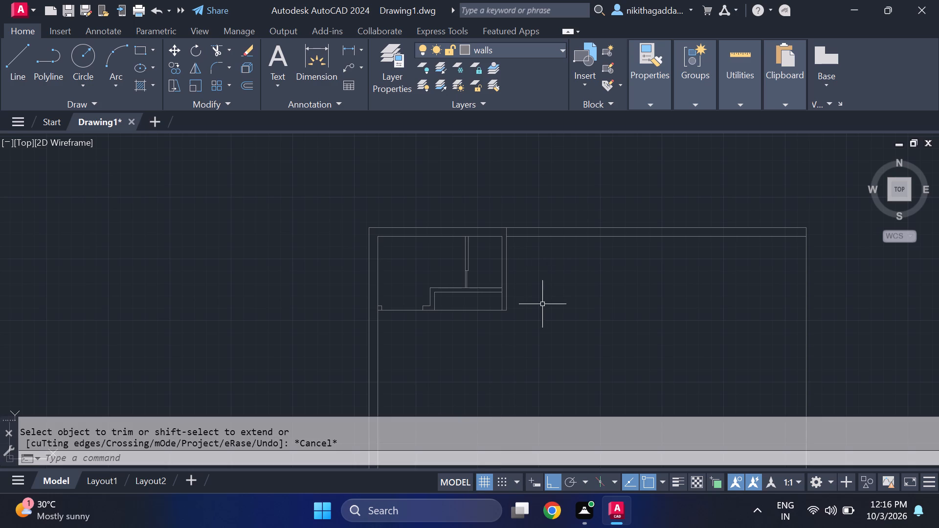
{"action": "scroll", "coordinate": [354, 294], "scroll_direction": "down", "scroll_amount": 2}
{"action": "middle_click_drag", "start_coordinate": [352, 301], "coordinate": [317, 266]}
{"action": "scroll", "coordinate": [313, 255], "scroll_direction": "up", "scroll_amount": 1}
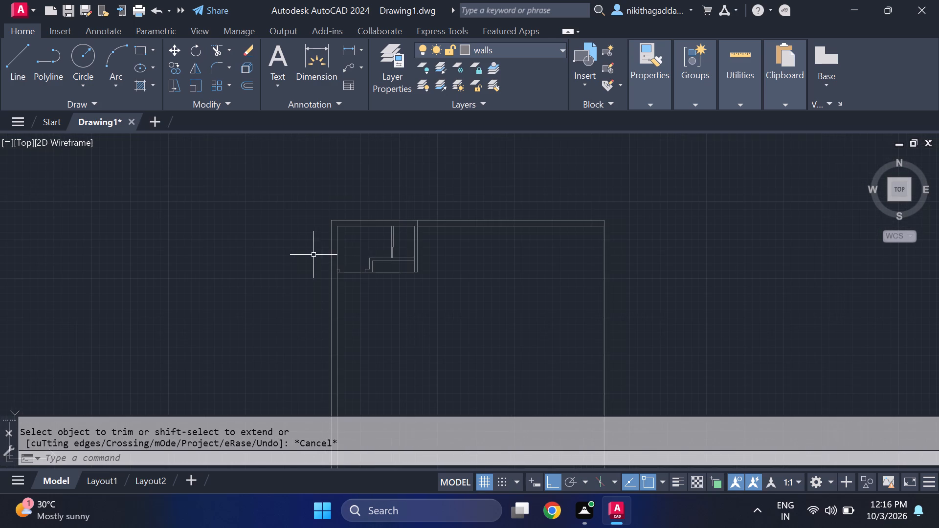
{"action": "scroll", "coordinate": [348, 254], "scroll_direction": "up", "scroll_amount": 2}
{"action": "middle_click_drag", "start_coordinate": [375, 279], "coordinate": [371, 293]}
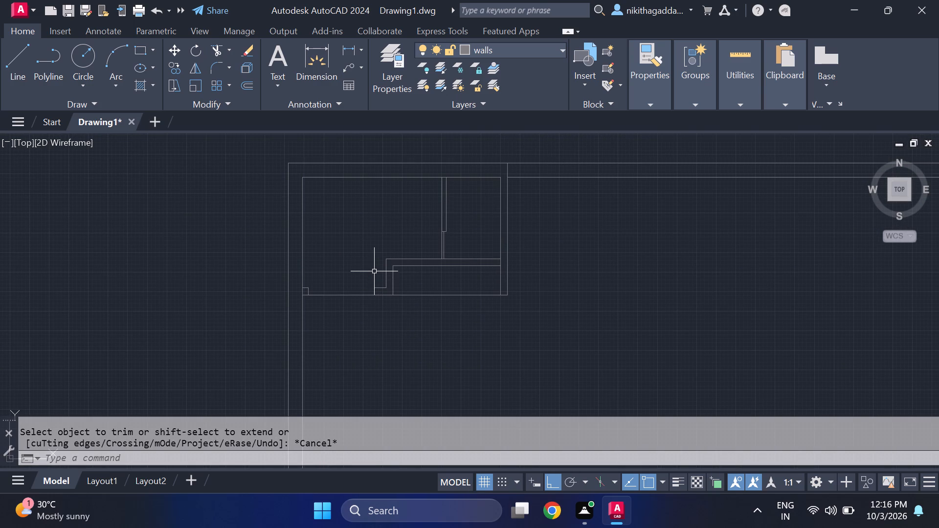
{"action": "scroll", "coordinate": [429, 367], "scroll_direction": "up", "scroll_amount": 1}
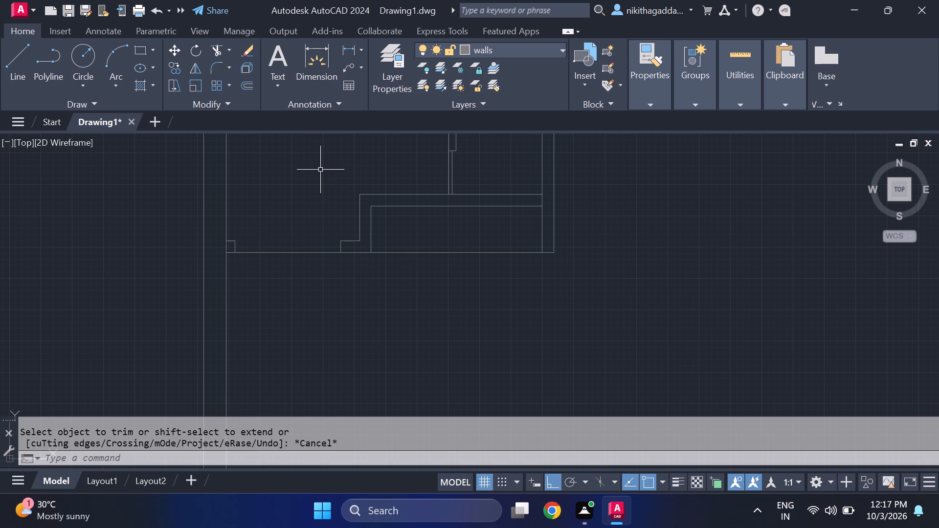
{"action": "scroll", "coordinate": [307, 263], "scroll_direction": "down", "scroll_amount": 1}
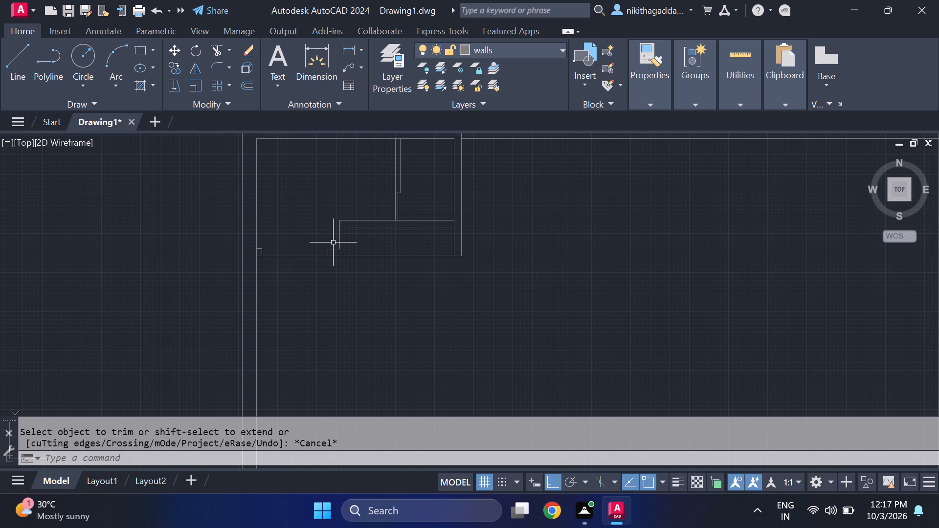
{"action": "scroll", "coordinate": [328, 282], "scroll_direction": "down", "scroll_amount": 1}
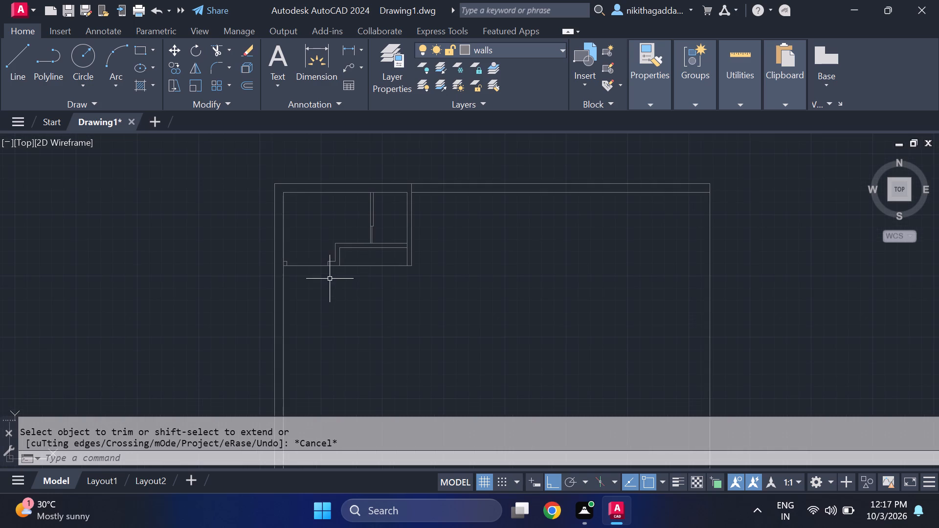
{"action": "middle_click_drag", "start_coordinate": [330, 276], "coordinate": [222, 300]}
{"action": "scroll", "coordinate": [201, 272], "scroll_direction": "up", "scroll_amount": 1}
{"action": "scroll", "coordinate": [232, 297], "scroll_direction": "up", "scroll_amount": 1}
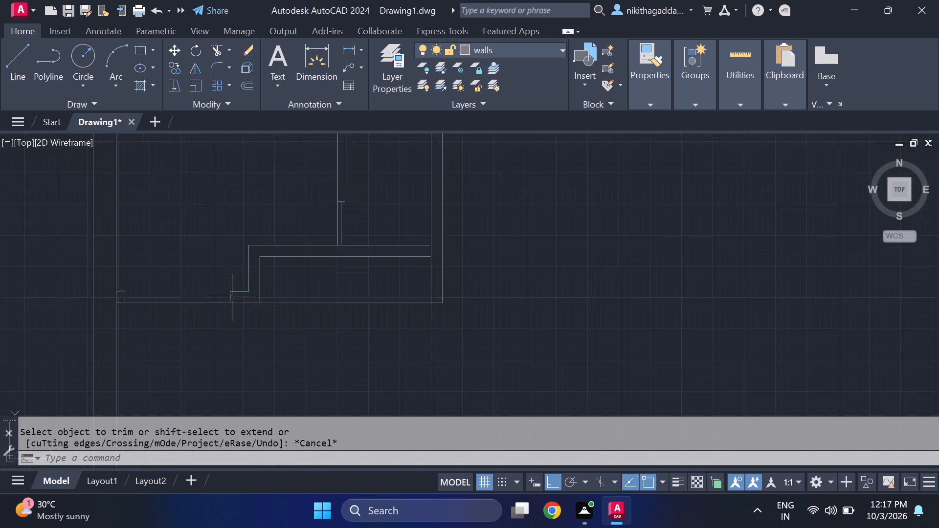
{"action": "scroll", "coordinate": [232, 297], "scroll_direction": "up", "scroll_amount": 2}
{"action": "scroll", "coordinate": [127, 209], "scroll_direction": "down", "scroll_amount": 3}
{"action": "middle_click_drag", "start_coordinate": [186, 252], "coordinate": [201, 270]}
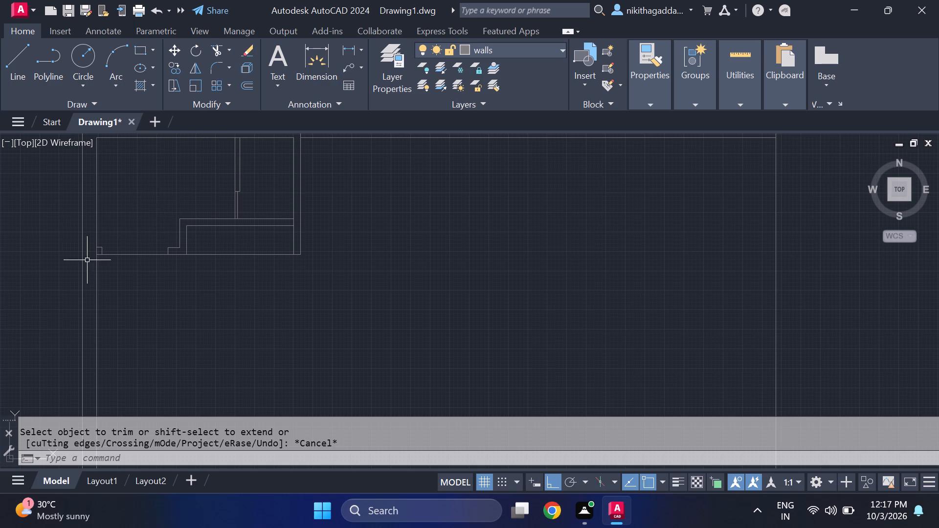
{"action": "scroll", "coordinate": [161, 245], "scroll_direction": "up", "scroll_amount": 1}
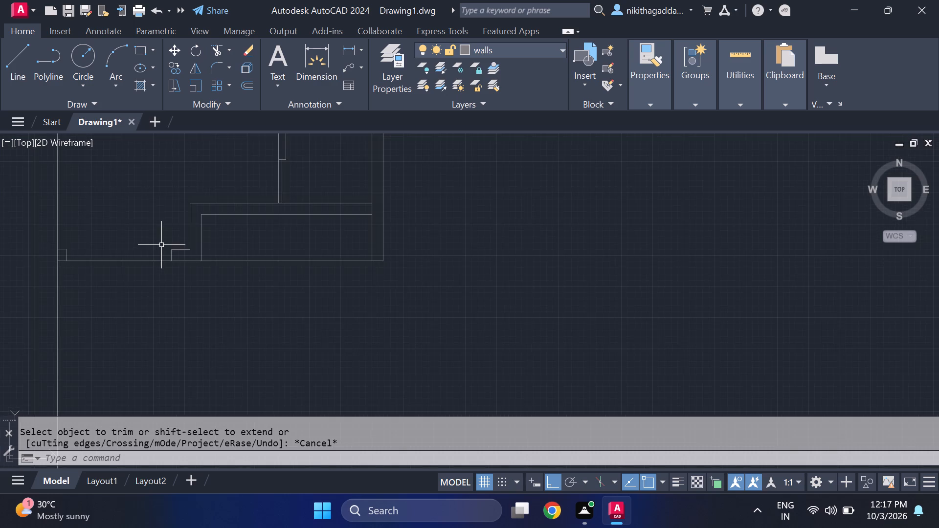
{"action": "scroll", "coordinate": [161, 245], "scroll_direction": "down", "scroll_amount": 4}
{"action": "middle_click_drag", "start_coordinate": [172, 232], "coordinate": [177, 252]}
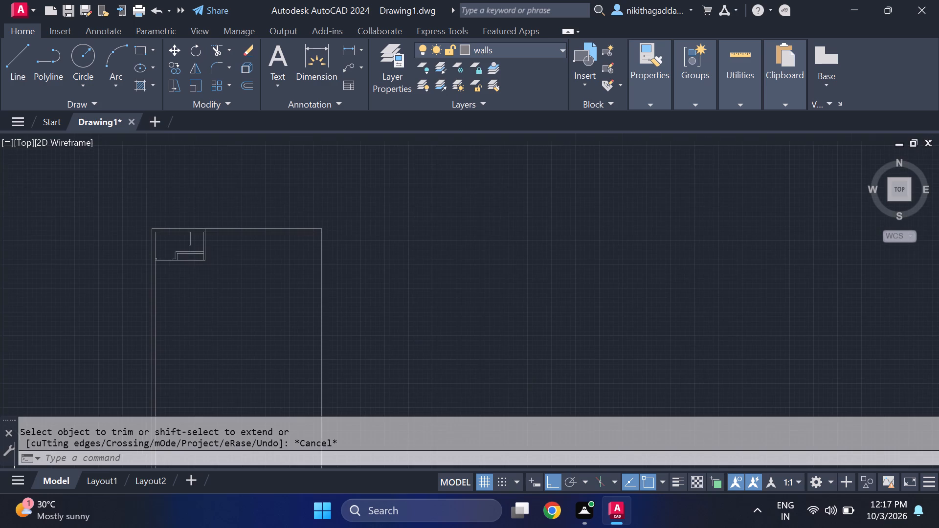
{"action": "scroll", "coordinate": [176, 249], "scroll_direction": "up", "scroll_amount": 2}
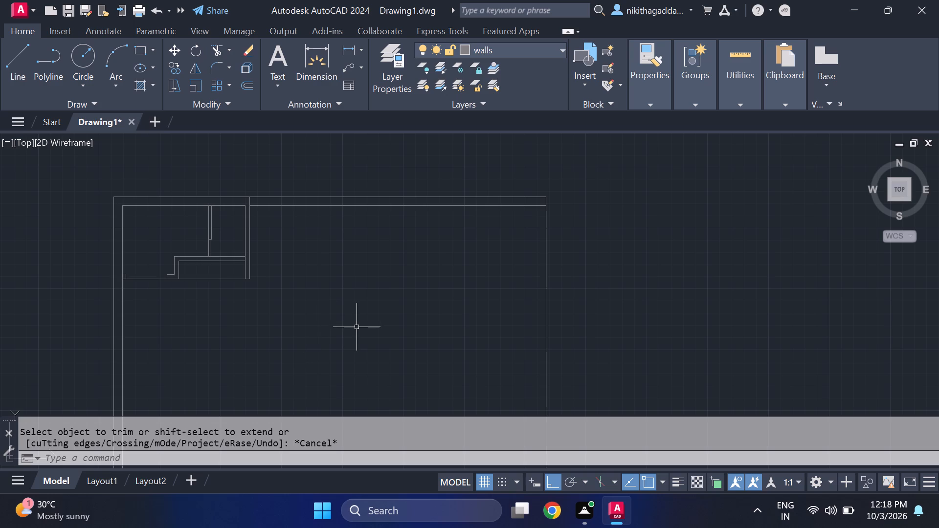
Examine the open floor area below the upper-left room, between the left and right outer walls.
{"action": "scroll", "coordinate": [359, 325], "scroll_direction": "up", "scroll_amount": 1}
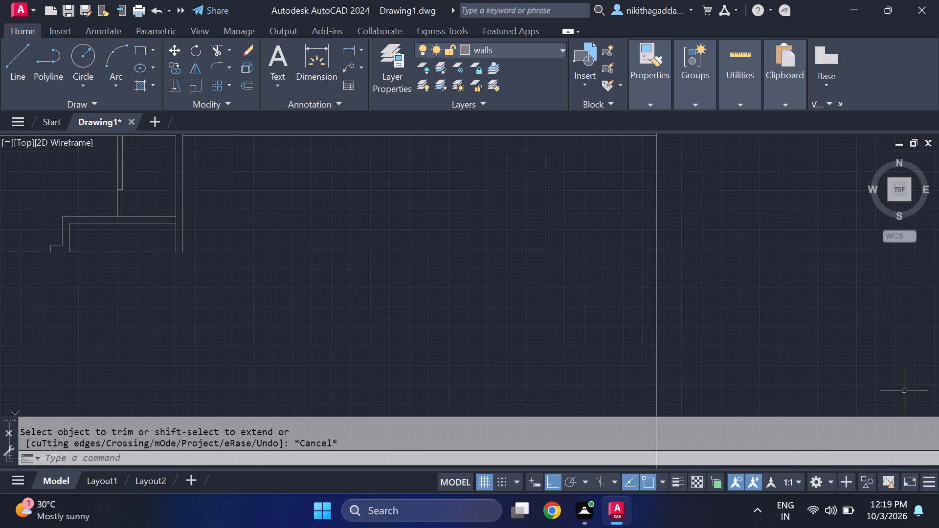
{"action": "scroll", "coordinate": [592, 387], "scroll_direction": "down", "scroll_amount": 3}
{"action": "scroll", "coordinate": [585, 378], "scroll_direction": "up", "scroll_amount": 2}
{"action": "middle_click_drag", "start_coordinate": [576, 372], "coordinate": [539, 241]}
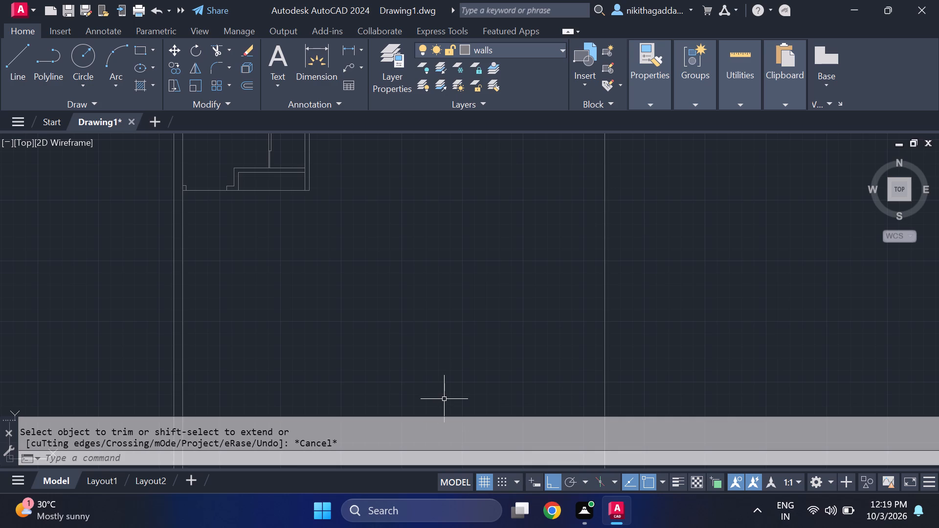
{"action": "scroll", "coordinate": [227, 322], "scroll_direction": "down", "scroll_amount": 1}
{"action": "middle_click_drag", "start_coordinate": [236, 318], "coordinate": [315, 319]}
{"action": "scroll", "coordinate": [315, 314], "scroll_direction": "up", "scroll_amount": 1}
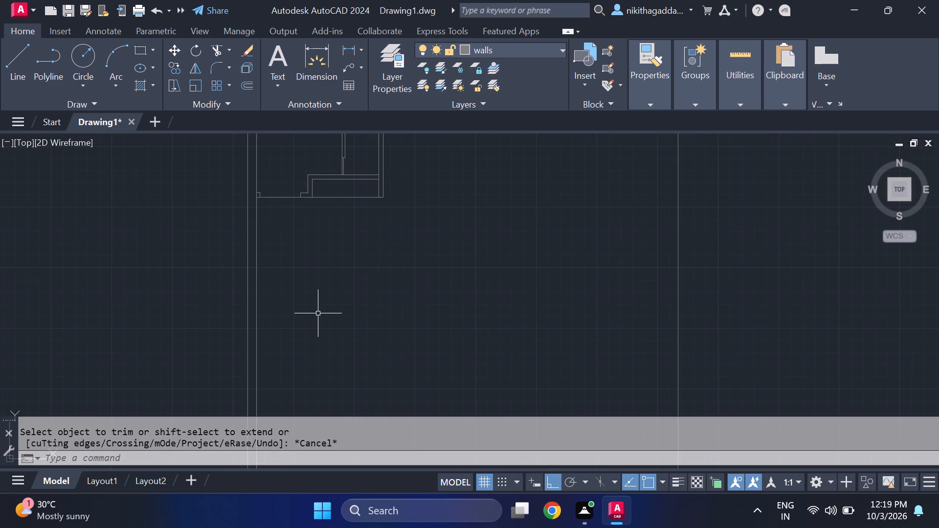
Examine the upper-left room's partitions, stubs and lower wall line in relation to the surrounding outer walls.
{"action": "middle_click_drag", "start_coordinate": [315, 242], "coordinate": [261, 291]}
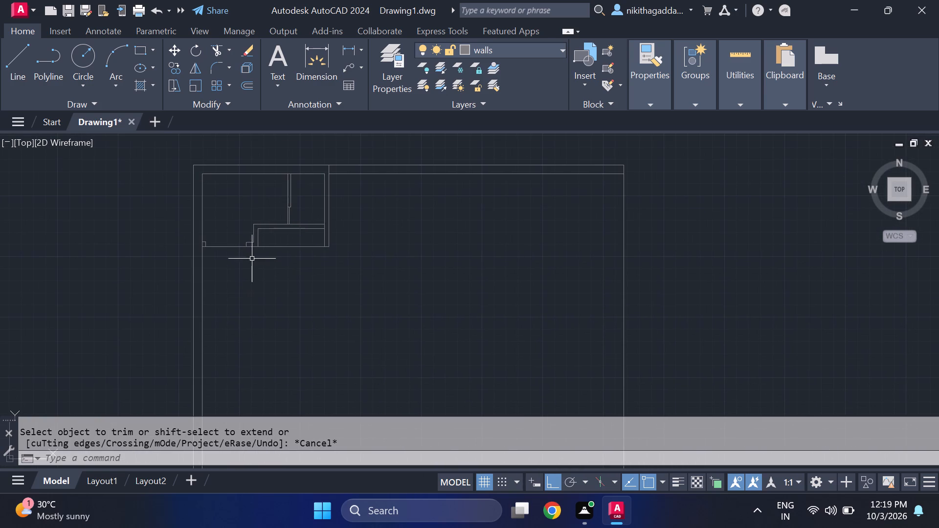
{"action": "scroll", "coordinate": [294, 232], "scroll_direction": "up", "scroll_amount": 1}
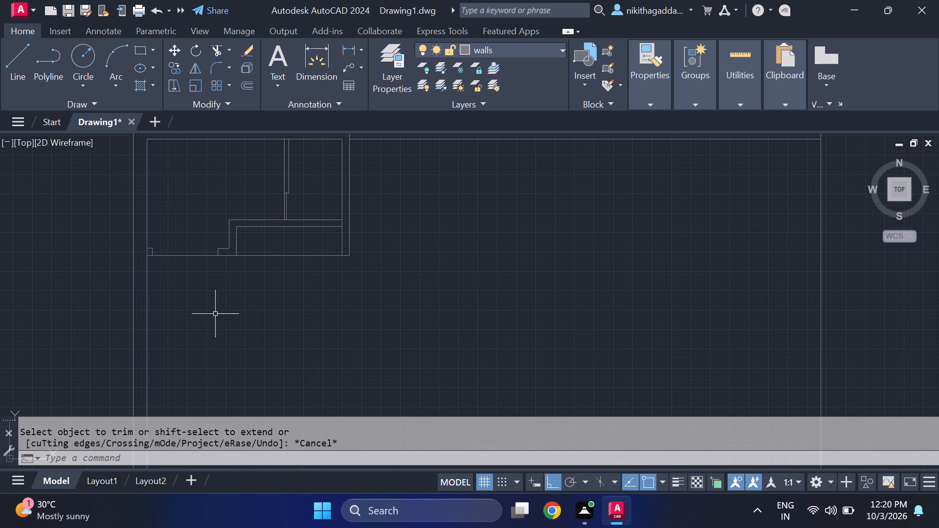
{"action": "scroll", "coordinate": [180, 242], "scroll_direction": "up", "scroll_amount": 2}
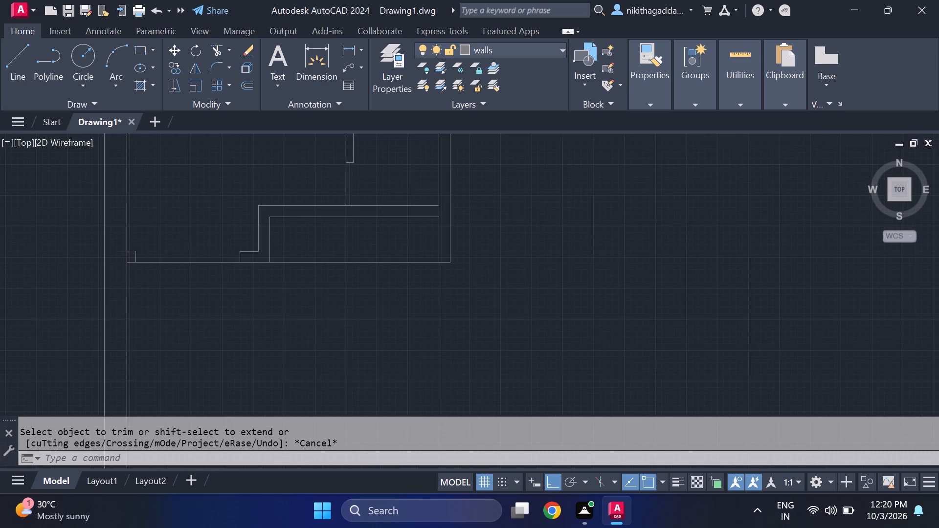
{"action": "scroll", "coordinate": [180, 242], "scroll_direction": "down", "scroll_amount": 5}
{"action": "scroll", "coordinate": [186, 207], "scroll_direction": "up", "scroll_amount": 2}
{"action": "scroll", "coordinate": [199, 251], "scroll_direction": "up", "scroll_amount": 2}
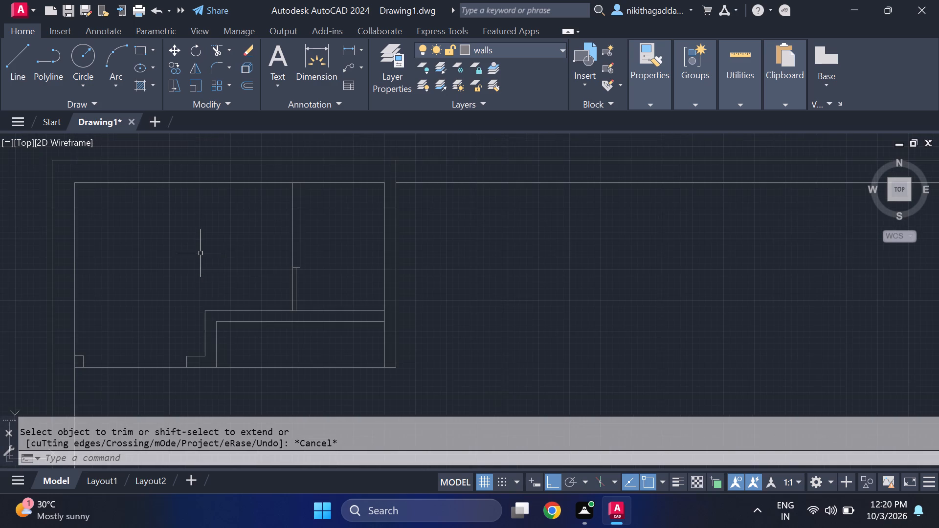
{"action": "scroll", "coordinate": [214, 281], "scroll_direction": "down", "scroll_amount": 3}
{"action": "scroll", "coordinate": [234, 271], "scroll_direction": "up", "scroll_amount": 3}
{"action": "middle_click_drag", "start_coordinate": [254, 330], "coordinate": [360, 279]}
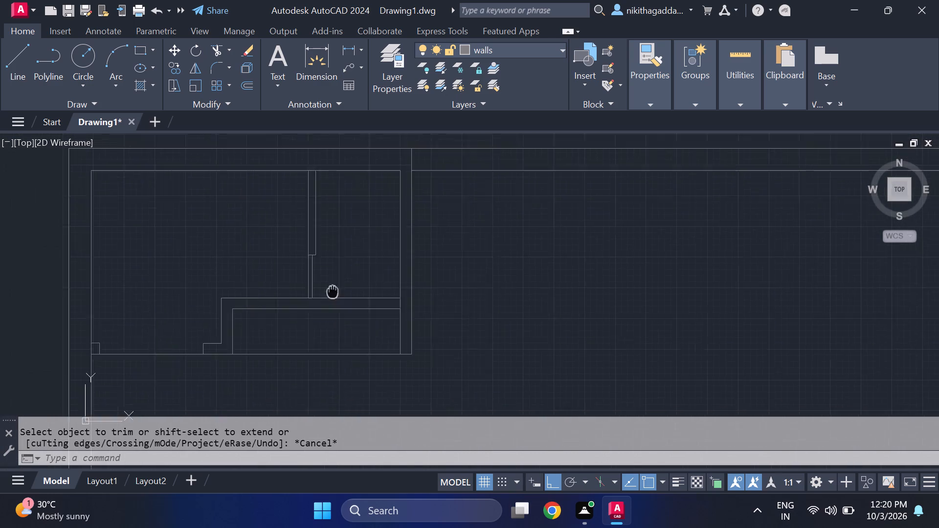
{"action": "middle_click_drag", "start_coordinate": [360, 279], "coordinate": [375, 270]}
{"action": "middle_click", "coordinate": [375, 270]}
{"action": "scroll", "coordinate": [344, 247], "scroll_direction": "up", "scroll_amount": 1}
{"action": "scroll", "coordinate": [314, 265], "scroll_direction": "down", "scroll_amount": 4}
{"action": "scroll", "coordinate": [301, 266], "scroll_direction": "up", "scroll_amount": 2}
{"action": "middle_click_drag", "start_coordinate": [301, 267], "coordinate": [301, 268]}
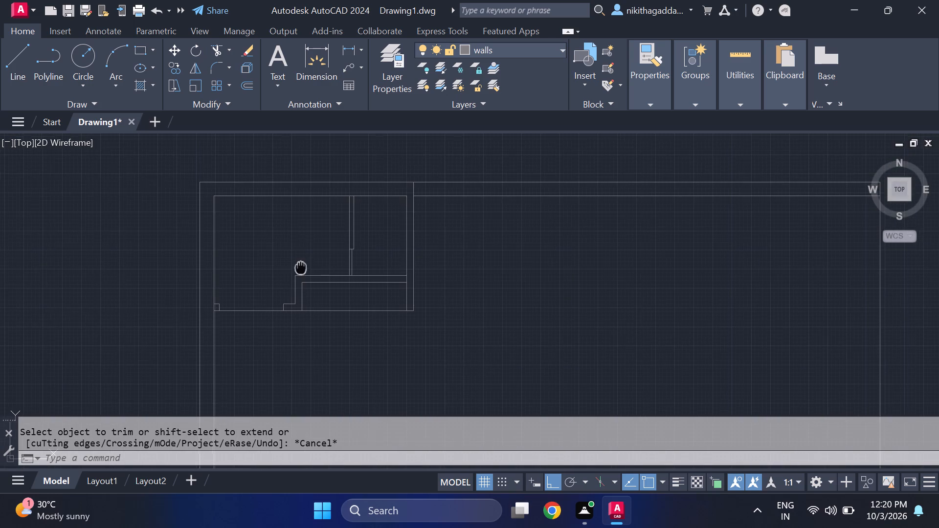
{"action": "middle_click_drag", "start_coordinate": [301, 268], "coordinate": [274, 286]}
{"action": "scroll", "coordinate": [272, 284], "scroll_direction": "up", "scroll_amount": 1}
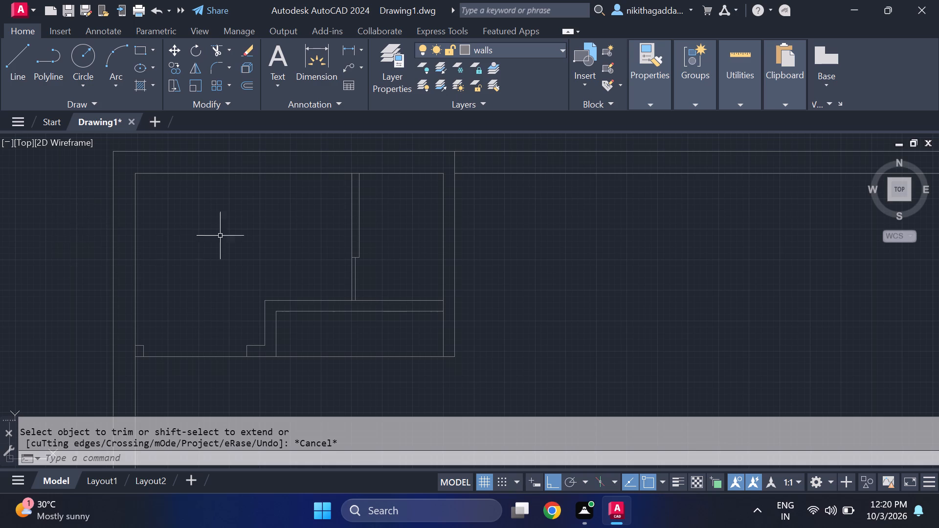
{"action": "scroll", "coordinate": [263, 281], "scroll_direction": "down", "scroll_amount": 2}
{"action": "middle_click_drag", "start_coordinate": [298, 328], "coordinate": [297, 296]}
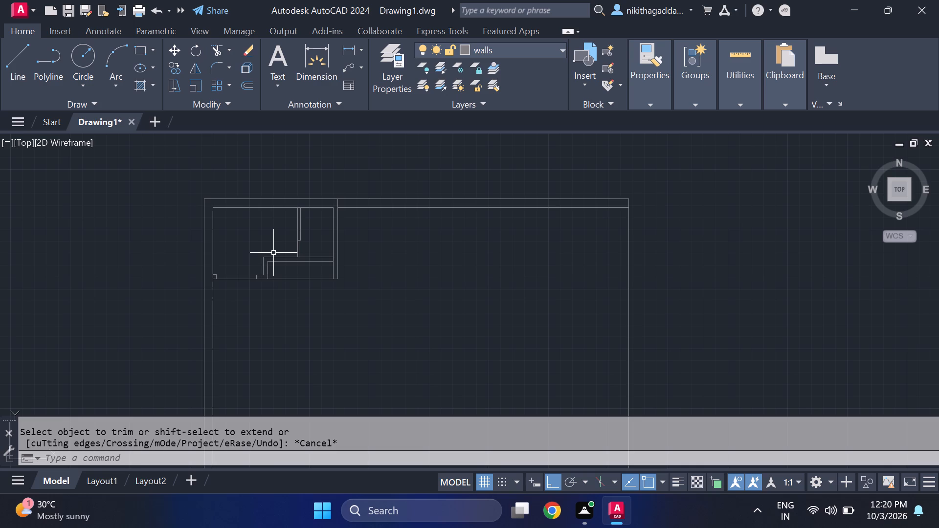
{"action": "scroll", "coordinate": [282, 261], "scroll_direction": "down", "scroll_amount": 2}
{"action": "scroll", "coordinate": [283, 265], "scroll_direction": "up", "scroll_amount": 4}
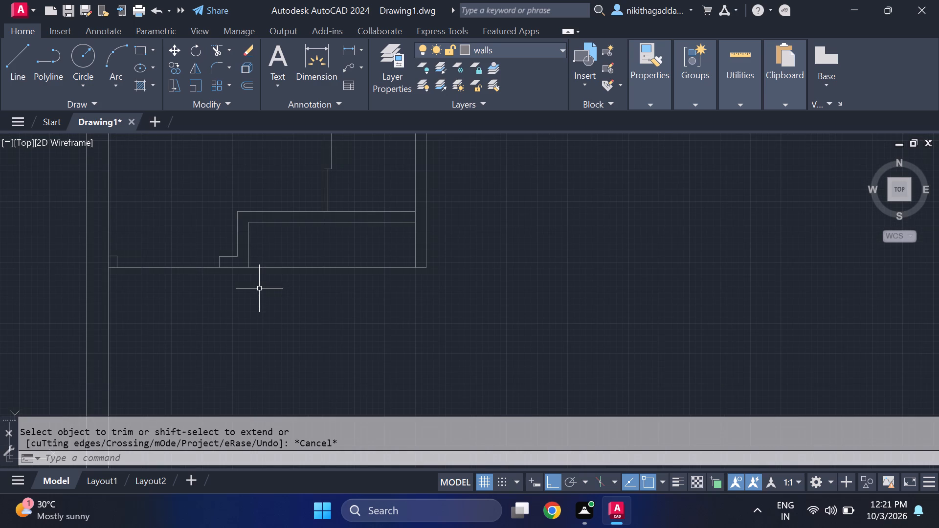
{"action": "scroll", "coordinate": [265, 286], "scroll_direction": "down", "scroll_amount": 2}
{"action": "middle_click_drag", "start_coordinate": [270, 302], "coordinate": [280, 254]}
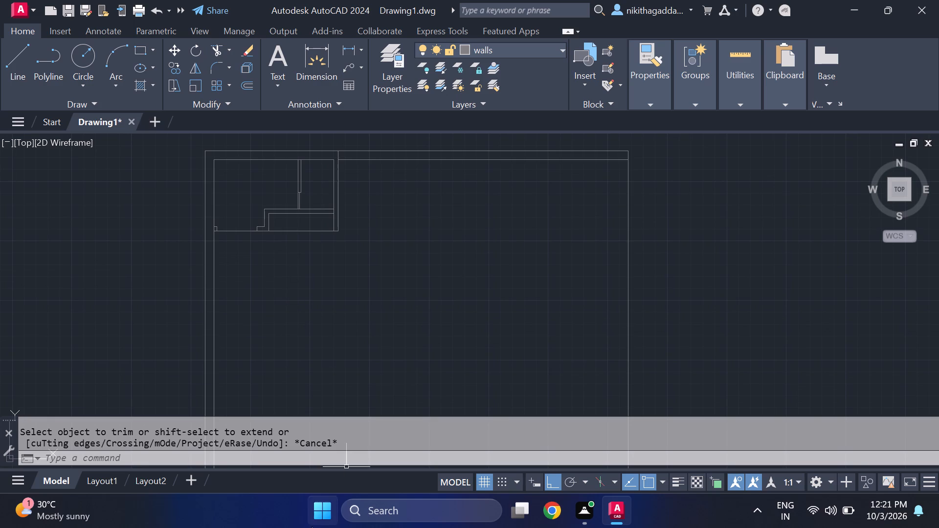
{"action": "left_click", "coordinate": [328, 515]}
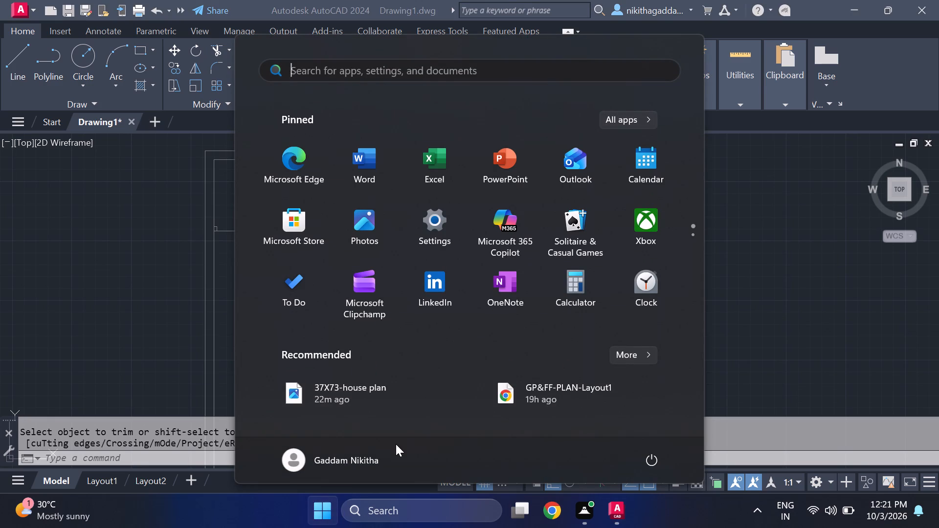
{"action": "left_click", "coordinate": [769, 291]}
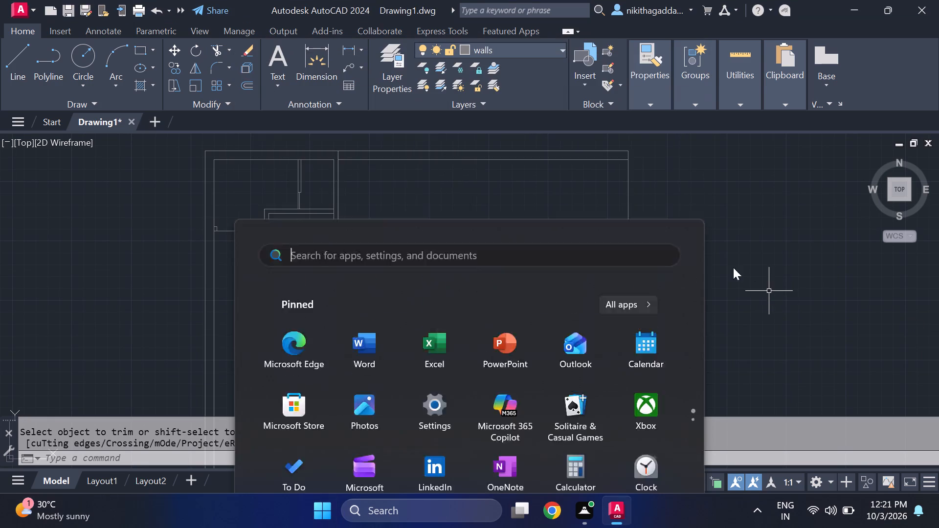
Examine the upper-left room's right-hand wall and the open area beside it beneath the top outer wall.
{"action": "scroll", "coordinate": [273, 201], "scroll_direction": "down", "scroll_amount": 3}
{"action": "scroll", "coordinate": [273, 201], "scroll_direction": "up", "scroll_amount": 2}
{"action": "middle_click_drag", "start_coordinate": [275, 200], "coordinate": [275, 200]}
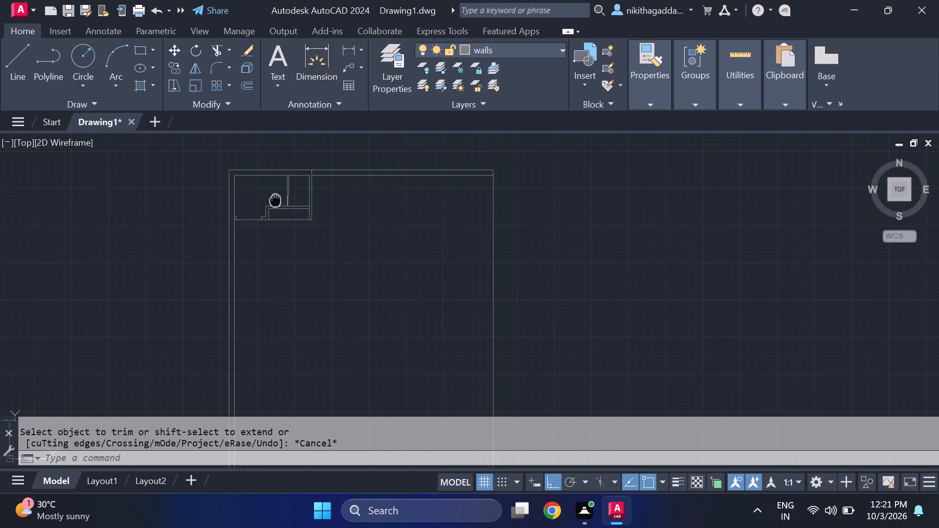
{"action": "middle_click_drag", "start_coordinate": [275, 200], "coordinate": [293, 262]}
{"action": "scroll", "coordinate": [271, 234], "scroll_direction": "up", "scroll_amount": 1}
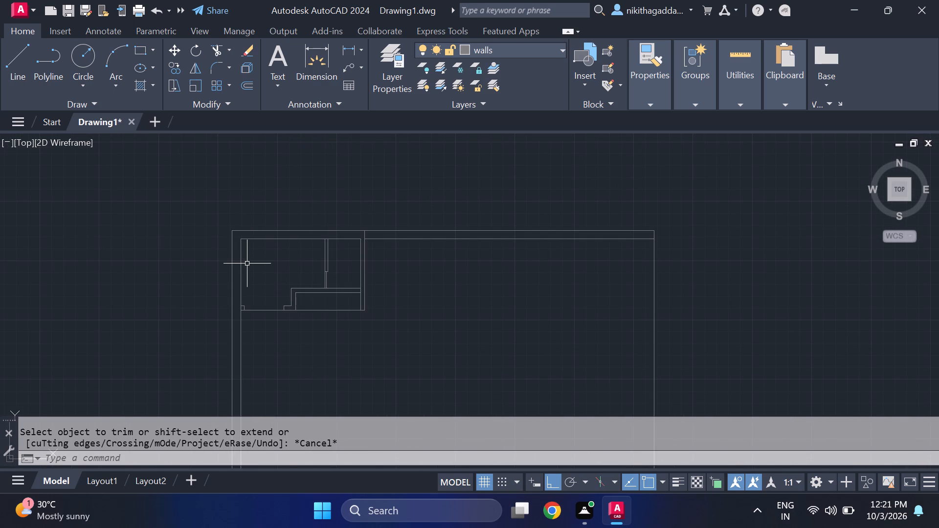
{"action": "scroll", "coordinate": [248, 319], "scroll_direction": "up", "scroll_amount": 1}
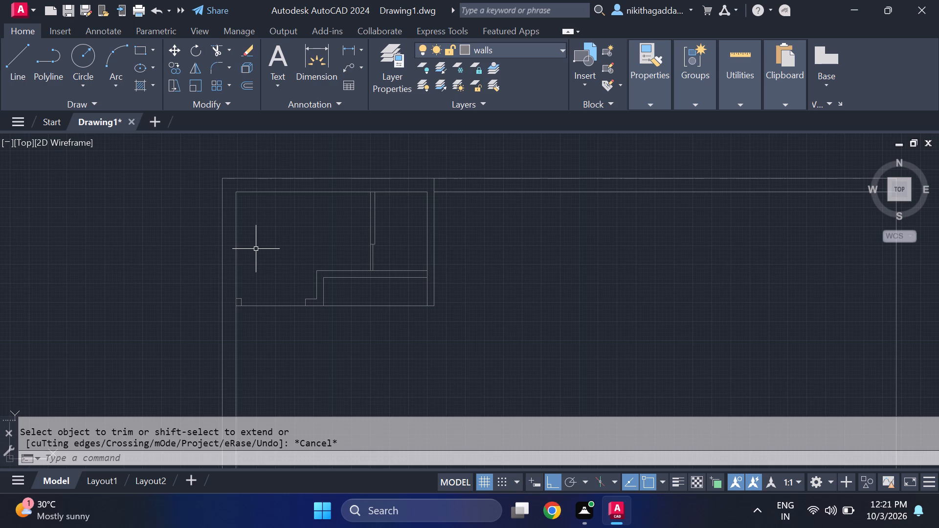
{"action": "scroll", "coordinate": [254, 172], "scroll_direction": "up", "scroll_amount": 2}
{"action": "scroll", "coordinate": [264, 202], "scroll_direction": "down", "scroll_amount": 3}
{"action": "middle_click_drag", "start_coordinate": [279, 225], "coordinate": [257, 238]}
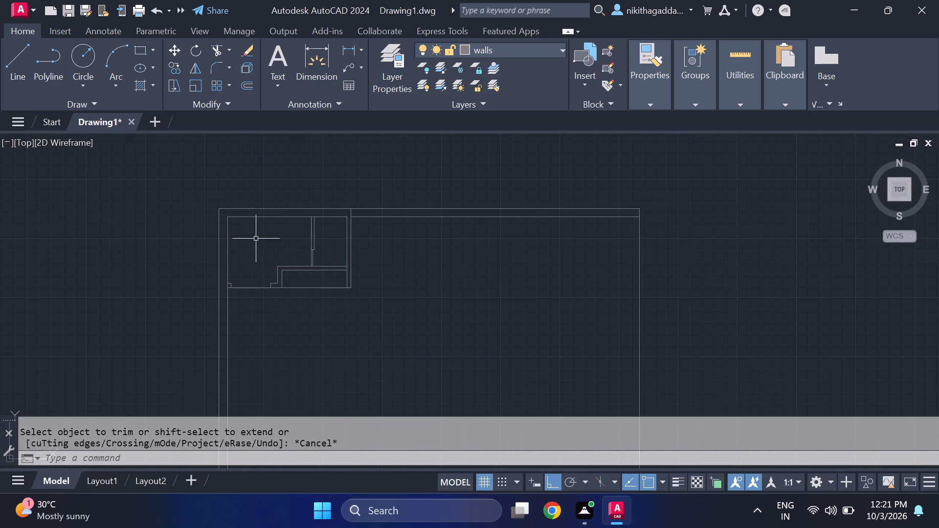
{"action": "scroll", "coordinate": [389, 233], "scroll_direction": "up", "scroll_amount": 1}
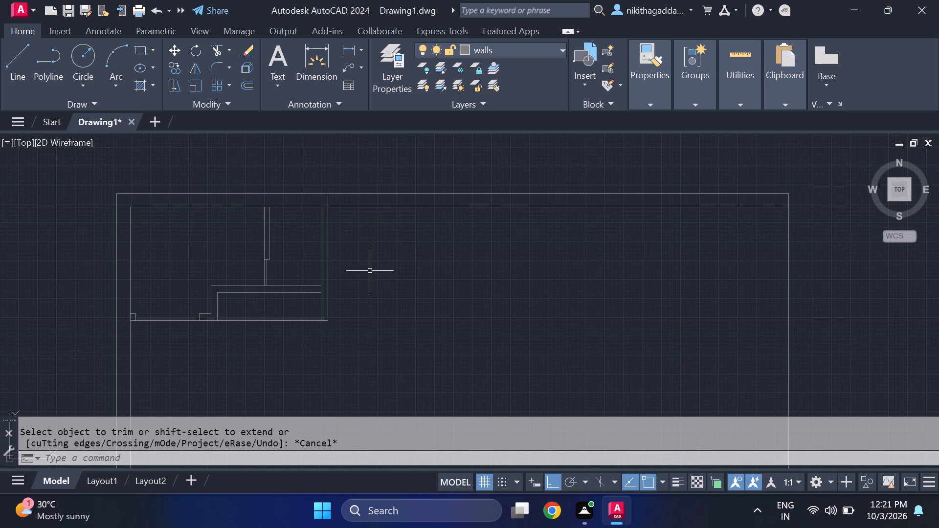
{"action": "middle_click_drag", "start_coordinate": [375, 290], "coordinate": [284, 291]}
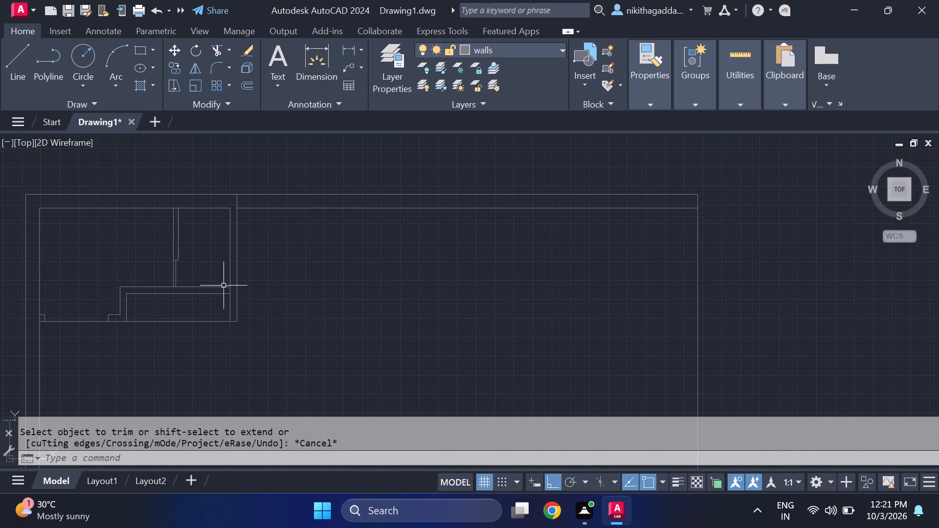
{"action": "scroll", "coordinate": [236, 198], "scroll_direction": "up", "scroll_amount": 2}
{"action": "scroll", "coordinate": [288, 245], "scroll_direction": "down", "scroll_amount": 2}
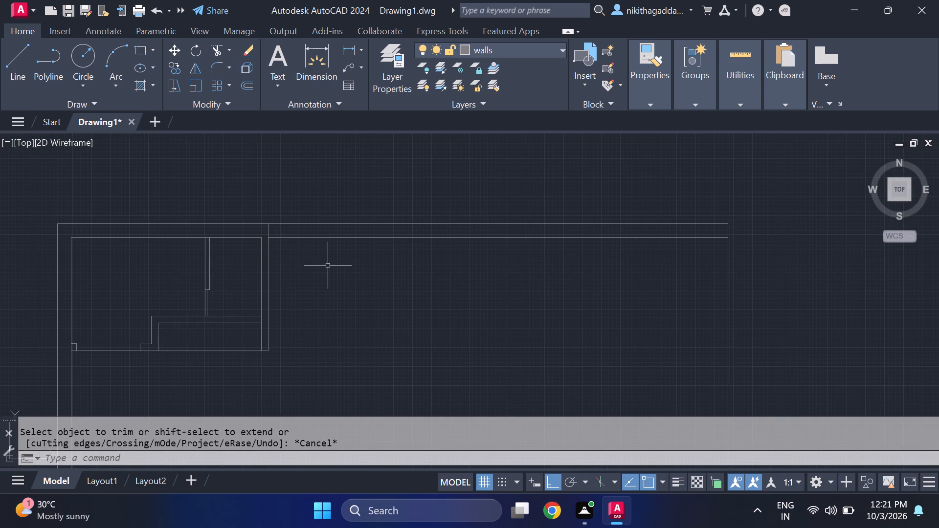
{"action": "middle_click_drag", "start_coordinate": [328, 265], "coordinate": [272, 266]}
{"action": "scroll", "coordinate": [270, 260], "scroll_direction": "up", "scroll_amount": 1}
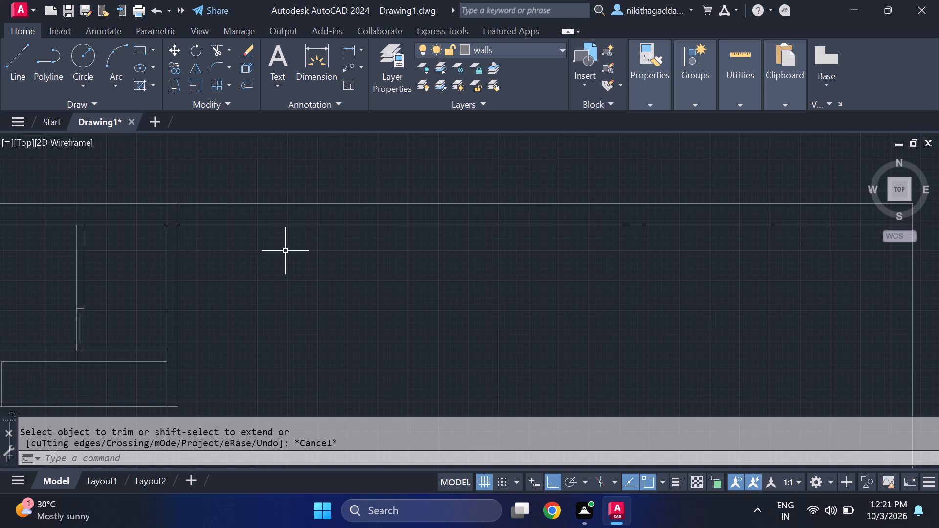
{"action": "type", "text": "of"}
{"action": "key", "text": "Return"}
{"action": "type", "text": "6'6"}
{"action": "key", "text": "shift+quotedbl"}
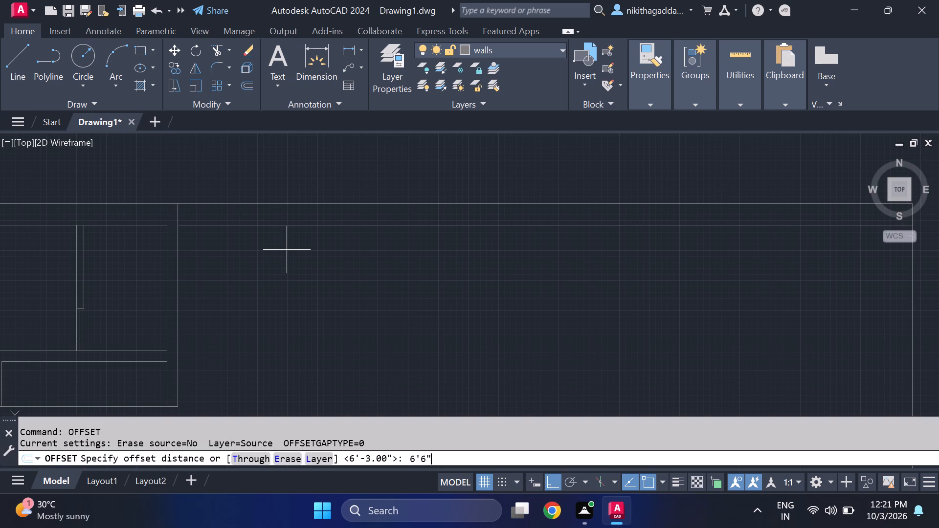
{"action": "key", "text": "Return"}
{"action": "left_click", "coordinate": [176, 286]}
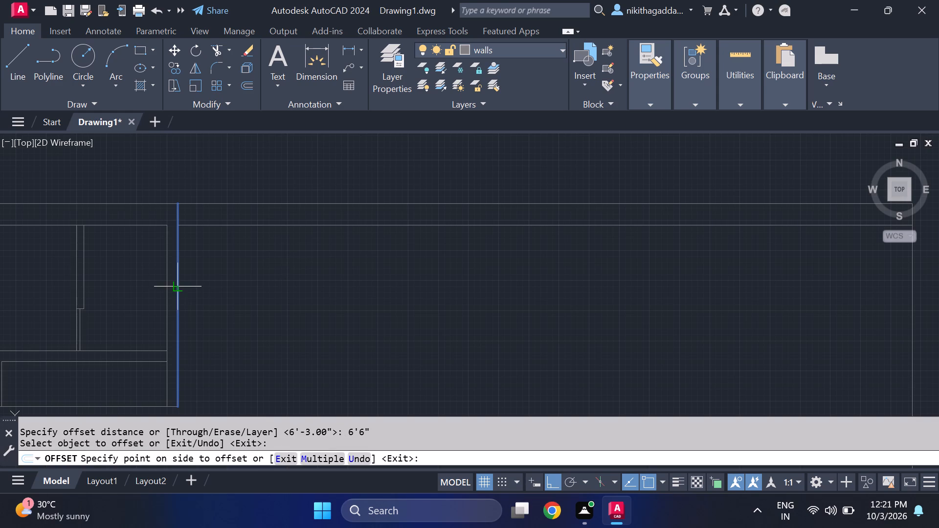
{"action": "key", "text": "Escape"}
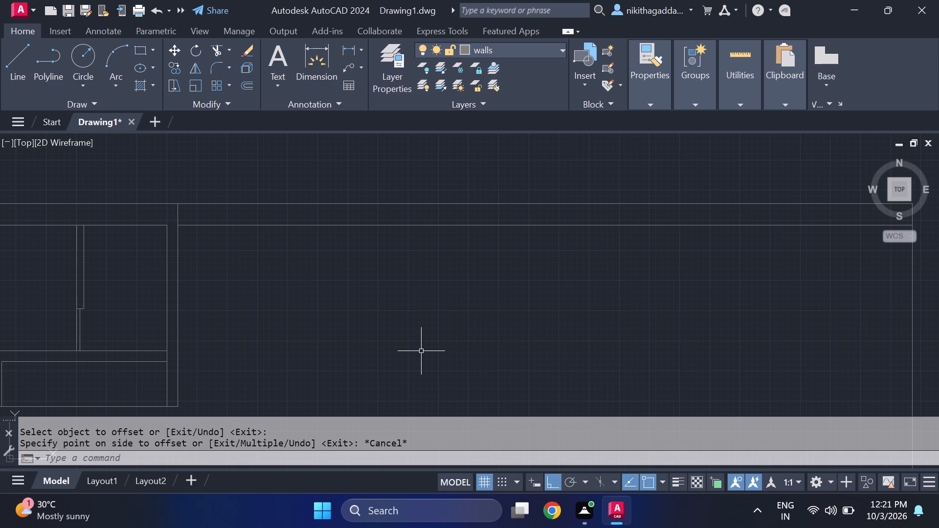
Offset the outer line of the upper-left room's right-hand partition wall 6'6" to the right.
{"action": "type", "text": "of"}
{"action": "key", "text": "Return"}
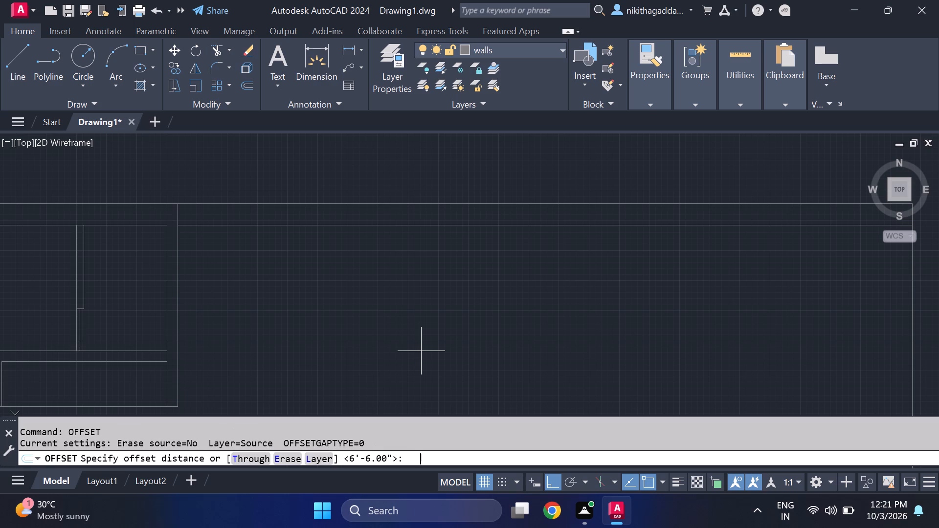
{"action": "type", "text": "6'6\""}
{"action": "key", "text": "Return"}
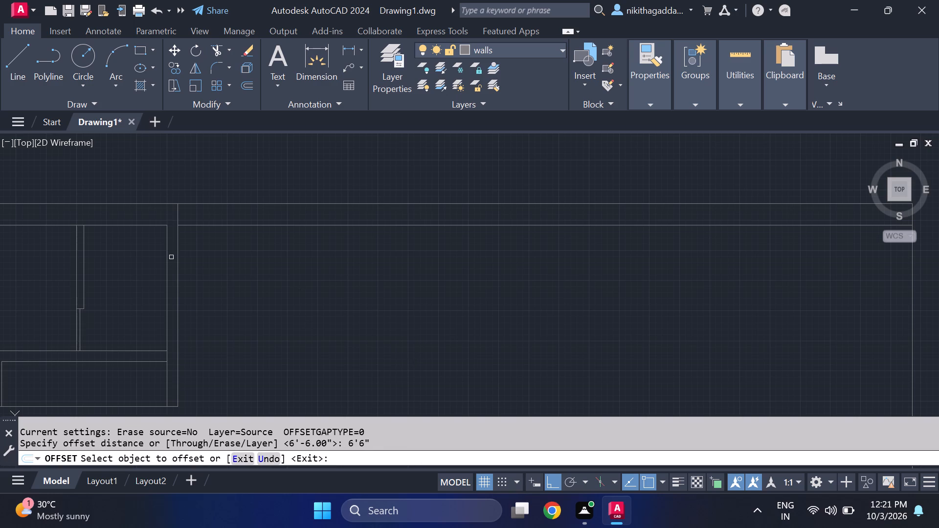
{"action": "left_click", "coordinate": [176, 272]}
{"action": "left_click", "coordinate": [355, 294]}
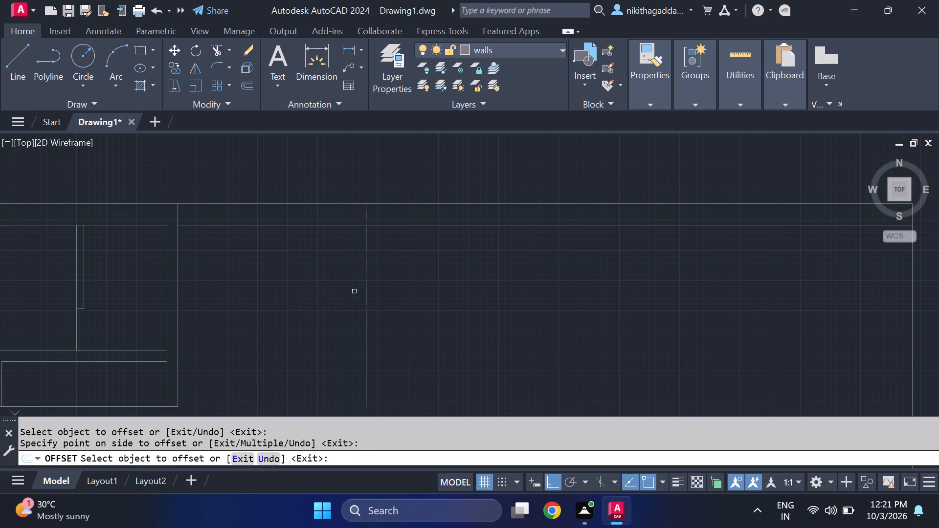
{"action": "key", "text": "Escape"}
Trim off the top outer wall's inner line between the new offset vertical line and the right outer wall.
{"action": "scroll", "coordinate": [354, 290], "scroll_direction": "down", "scroll_amount": 5}
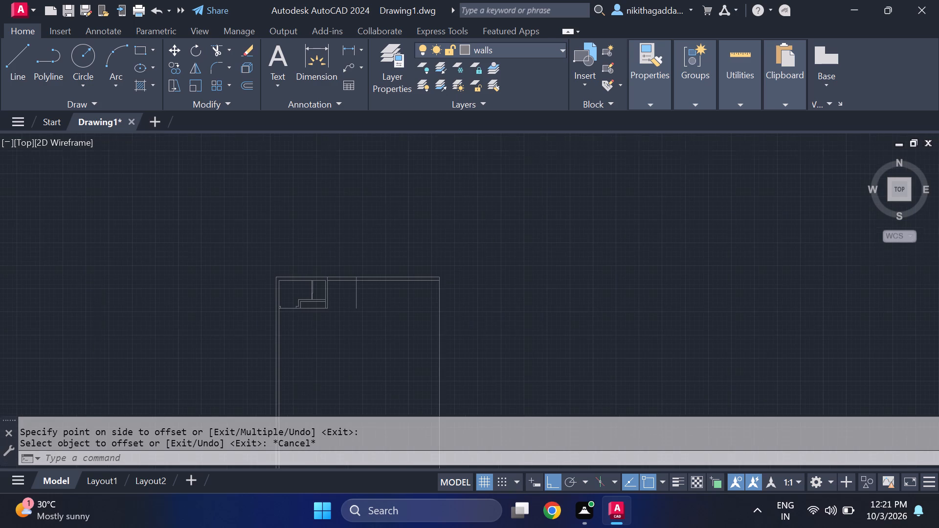
{"action": "scroll", "coordinate": [354, 290], "scroll_direction": "up", "scroll_amount": 4}
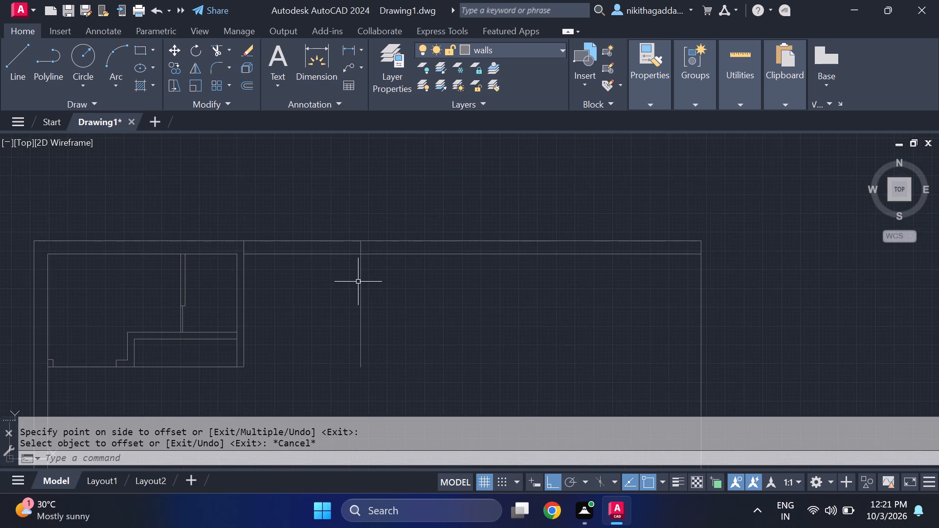
{"action": "scroll", "coordinate": [358, 282], "scroll_direction": "down", "scroll_amount": 3}
{"action": "scroll", "coordinate": [360, 275], "scroll_direction": "up", "scroll_amount": 6}
{"action": "scroll", "coordinate": [352, 249], "scroll_direction": "down", "scroll_amount": 2}
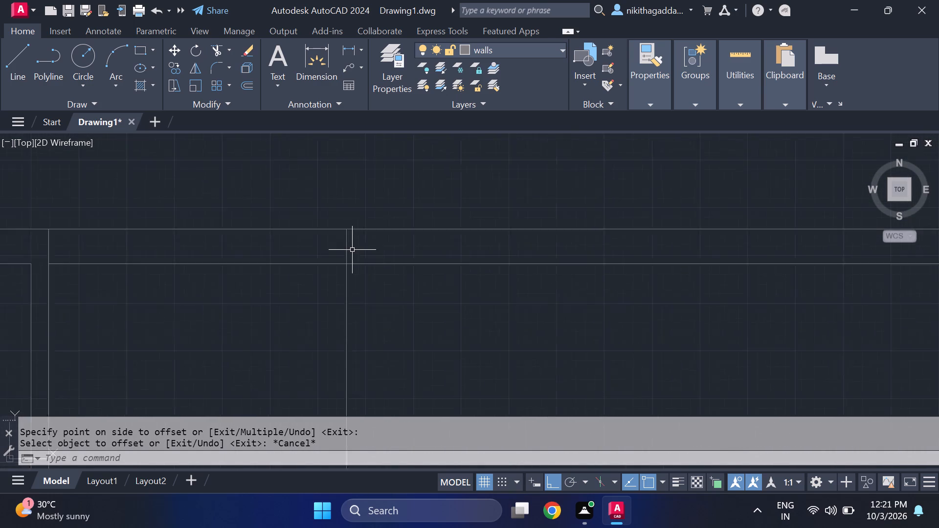
{"action": "scroll", "coordinate": [400, 275], "scroll_direction": "down", "scroll_amount": 3}
{"action": "middle_click_drag", "start_coordinate": [490, 299], "coordinate": [463, 309]}
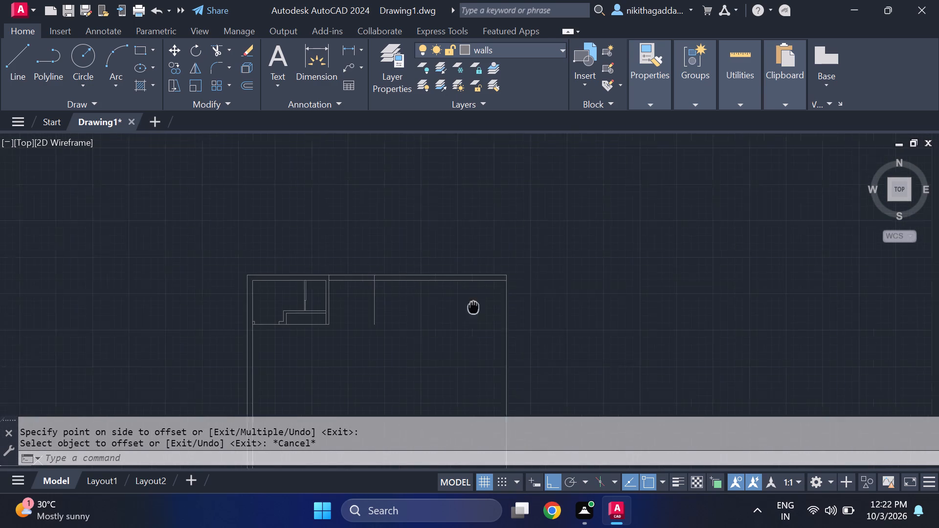
{"action": "middle_click_drag", "start_coordinate": [463, 309], "coordinate": [447, 314]}
{"action": "scroll", "coordinate": [409, 293], "scroll_direction": "up", "scroll_amount": 1}
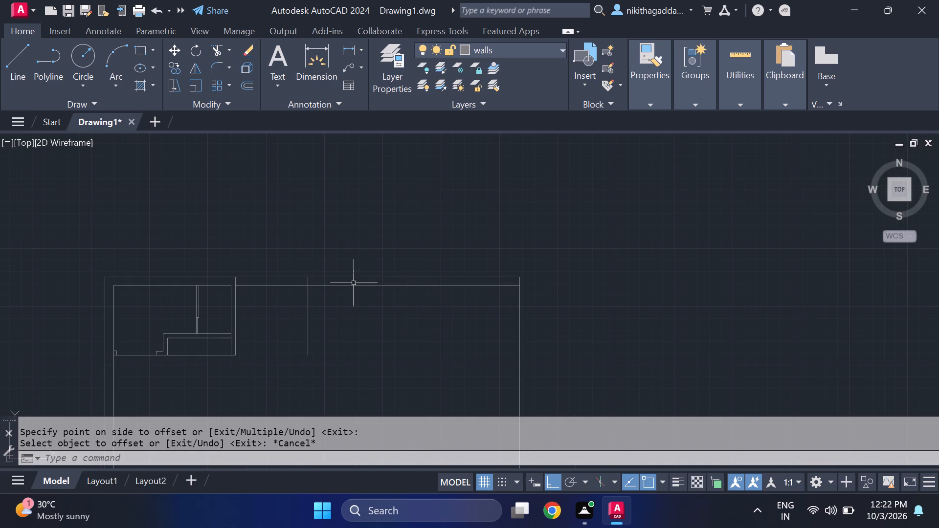
{"action": "scroll", "coordinate": [333, 296], "scroll_direction": "up", "scroll_amount": 3}
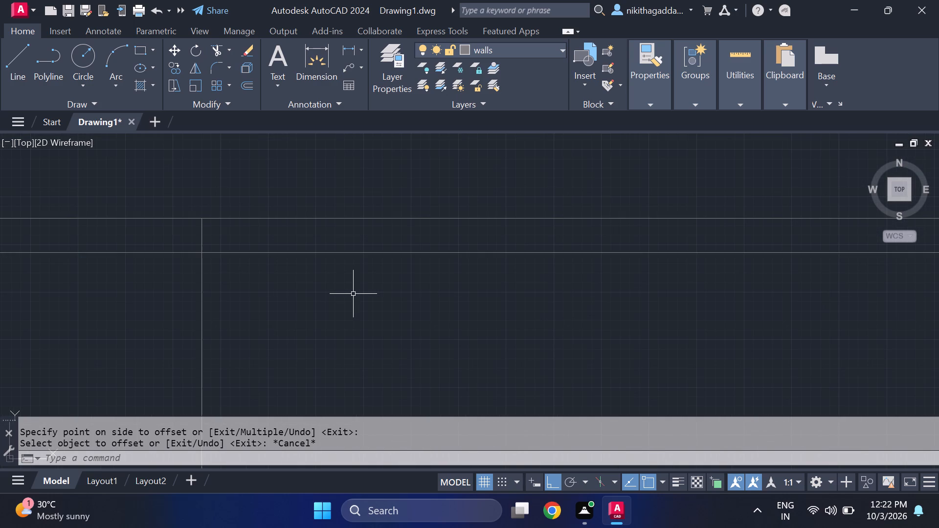
{"action": "type", "text": "tr"}
{"action": "key", "text": "Return"}
{"action": "left_click_drag", "start_coordinate": [452, 242], "coordinate": [419, 280]}
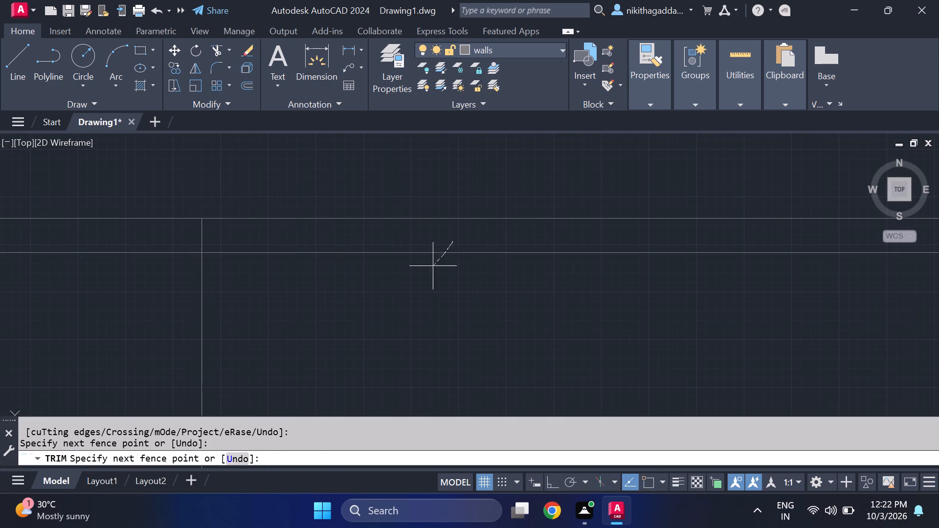
{"action": "left_click_drag", "start_coordinate": [419, 280], "coordinate": [394, 308]}
{"action": "scroll", "coordinate": [445, 287], "scroll_direction": "down", "scroll_amount": 5}
{"action": "scroll", "coordinate": [451, 308], "scroll_direction": "up", "scroll_amount": 1}
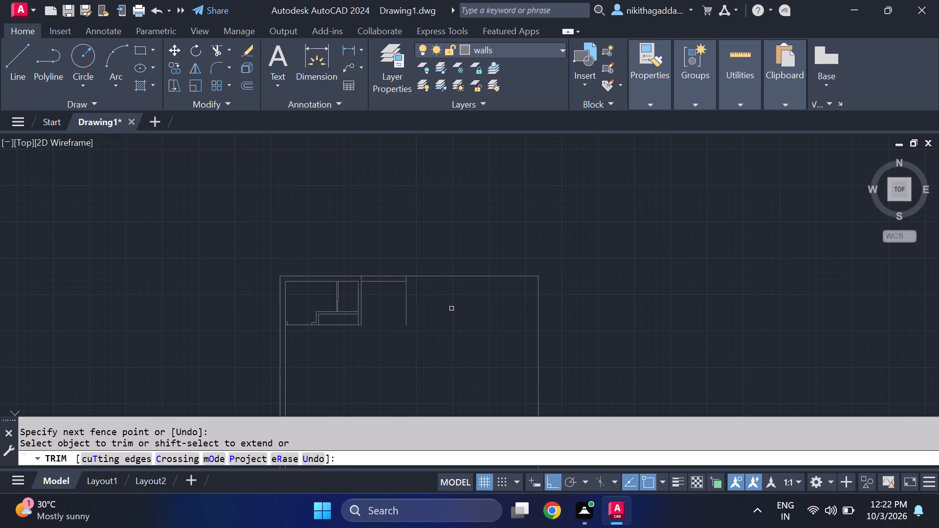
Offset the top outer wall's outermost line 3" downward, into the plan.
{"action": "key", "text": "Escape"}
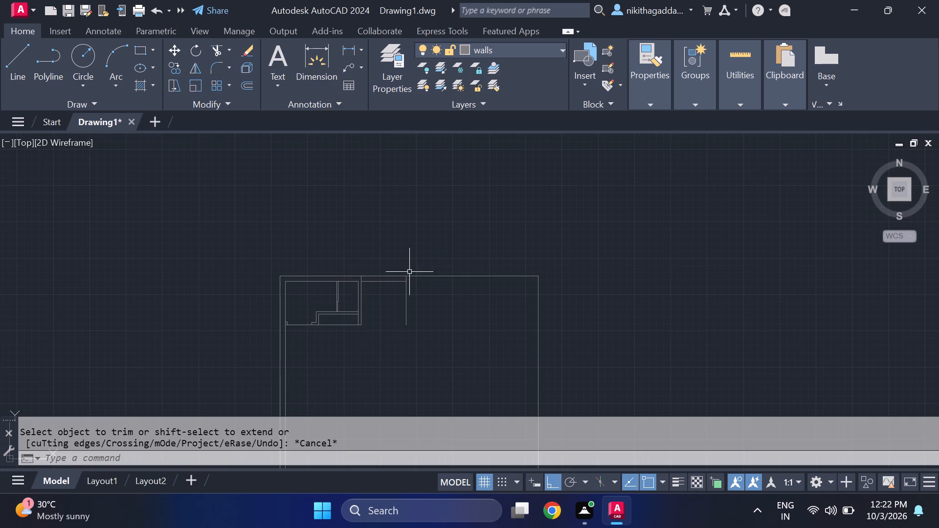
{"action": "scroll", "coordinate": [410, 281], "scroll_direction": "up", "scroll_amount": 3}
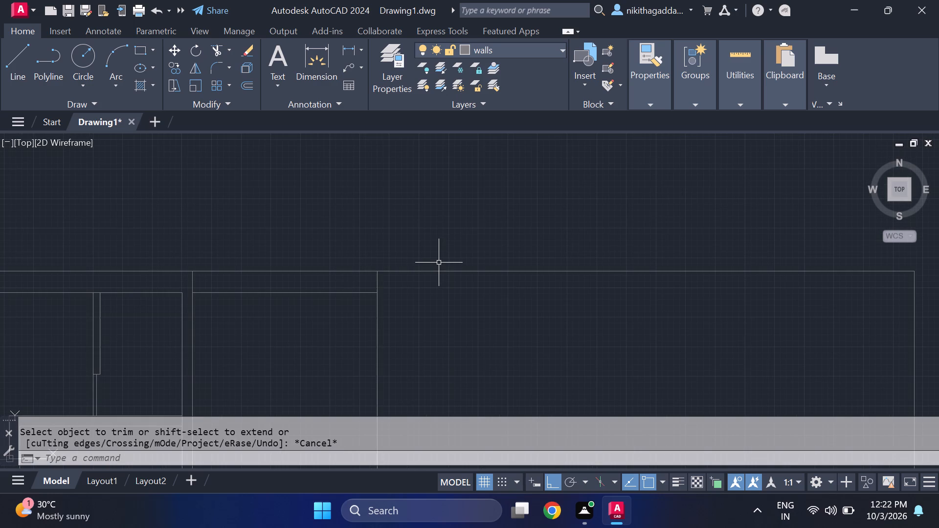
{"action": "middle_click_drag", "start_coordinate": [443, 302], "coordinate": [380, 289]}
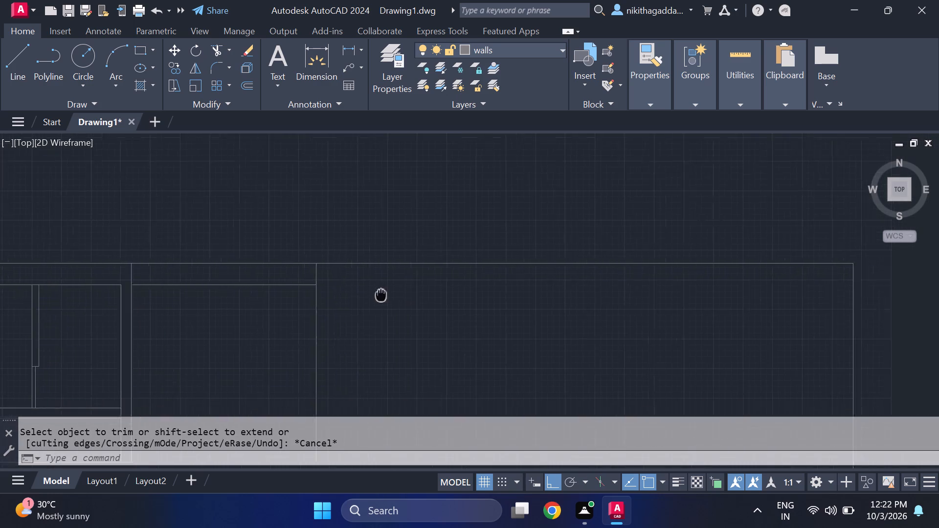
{"action": "middle_click_drag", "start_coordinate": [380, 289], "coordinate": [361, 252]}
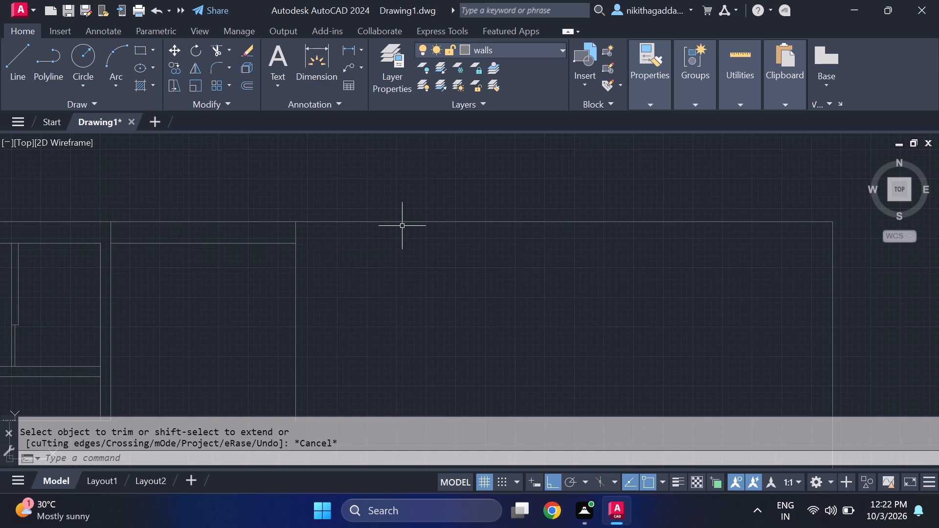
{"action": "type", "text": "of"}
{"action": "key", "text": "Return"}
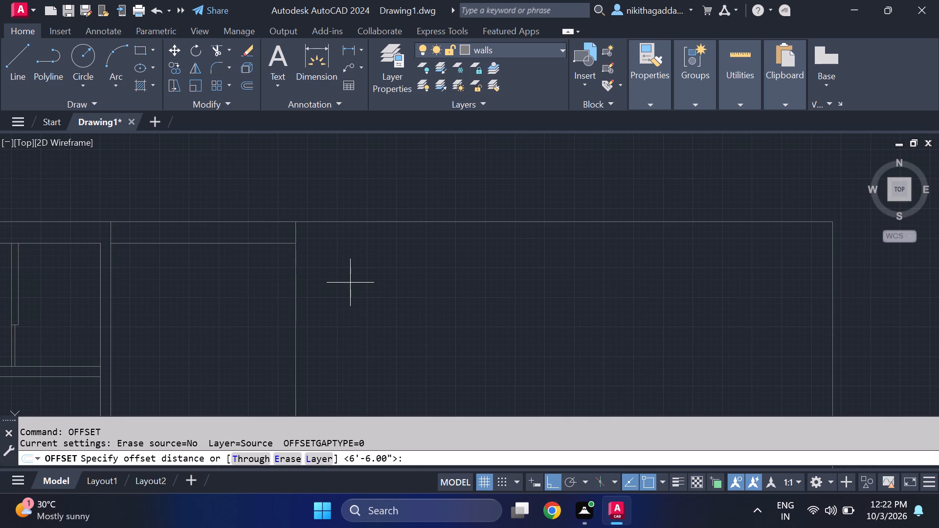
{"action": "type", "text": "3\""}
{"action": "key", "text": "Return"}
{"action": "left_click", "coordinate": [344, 222]}
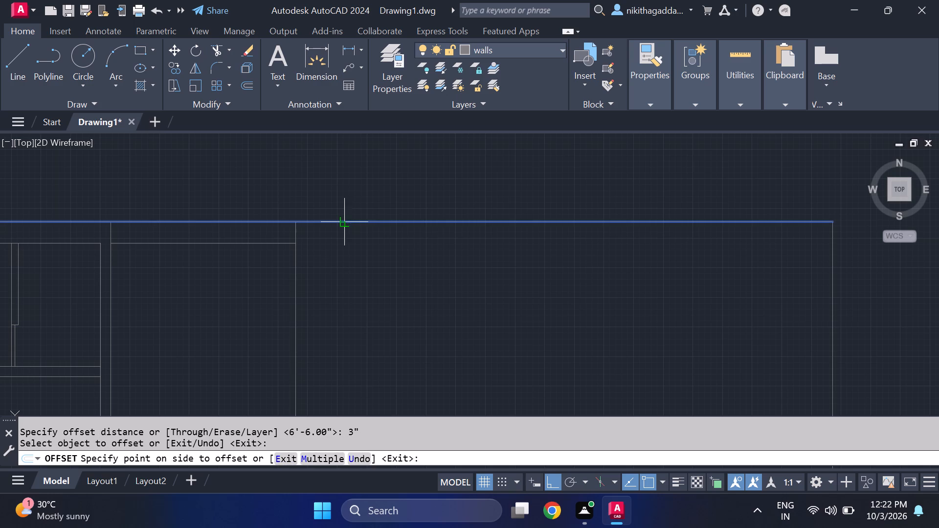
{"action": "left_click", "coordinate": [334, 266]}
Offset the right outer wall line 3" to the left, into the plan.
{"action": "scroll", "coordinate": [434, 283], "scroll_direction": "down", "scroll_amount": 2}
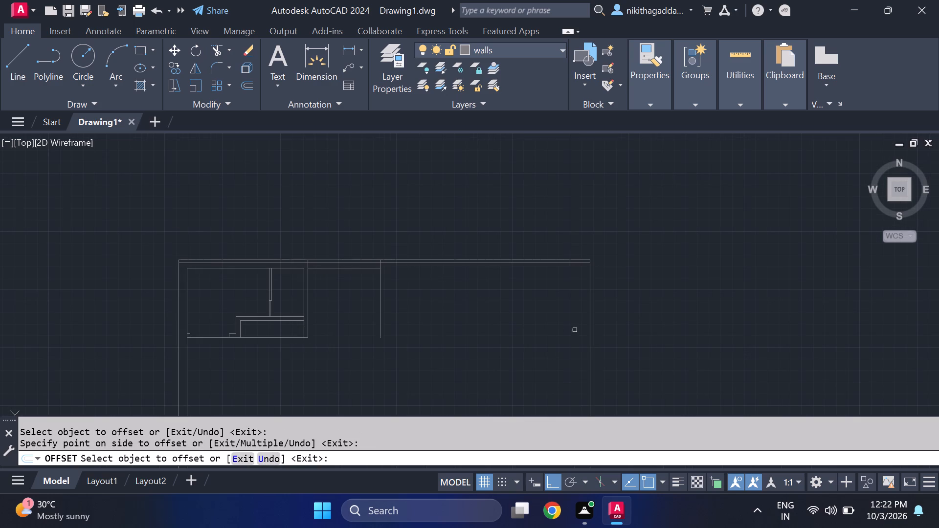
{"action": "left_click", "coordinate": [589, 322]}
{"action": "left_click", "coordinate": [531, 327]}
{"action": "scroll", "coordinate": [539, 330], "scroll_direction": "down", "scroll_amount": 2}
{"action": "scroll", "coordinate": [539, 334], "scroll_direction": "up", "scroll_amount": 2}
{"action": "scroll", "coordinate": [486, 263], "scroll_direction": "up", "scroll_amount": 2}
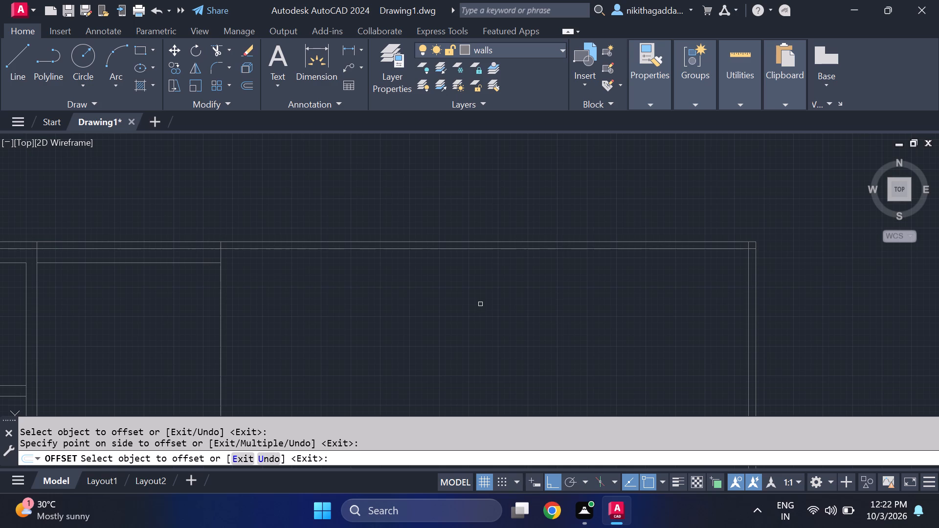
{"action": "key", "text": "Escape"}
Trim the 3" offset line out of the top wall above the upper-left room and the 6'6" wide space beside it.
{"action": "type", "text": "tr"}
{"action": "key", "text": "Return"}
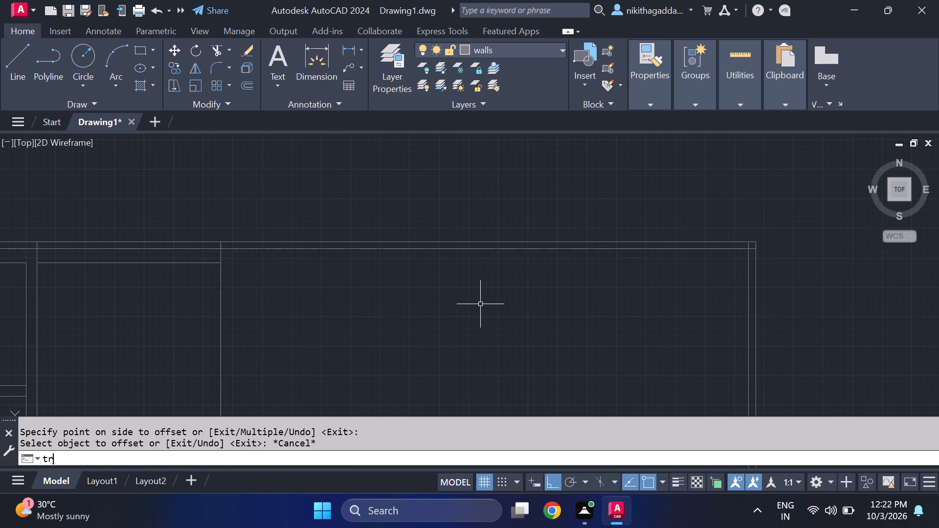
{"action": "left_click", "coordinate": [191, 249]}
{"action": "middle_click_drag", "start_coordinate": [80, 252], "coordinate": [252, 252]}
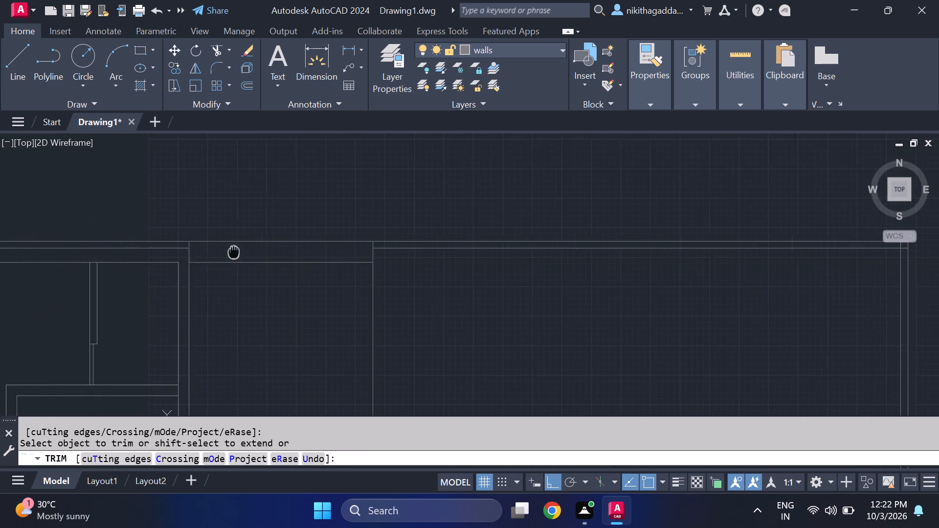
{"action": "middle_click_drag", "start_coordinate": [252, 252], "coordinate": [299, 252]}
{"action": "scroll", "coordinate": [223, 253], "scroll_direction": "down", "scroll_amount": 1}
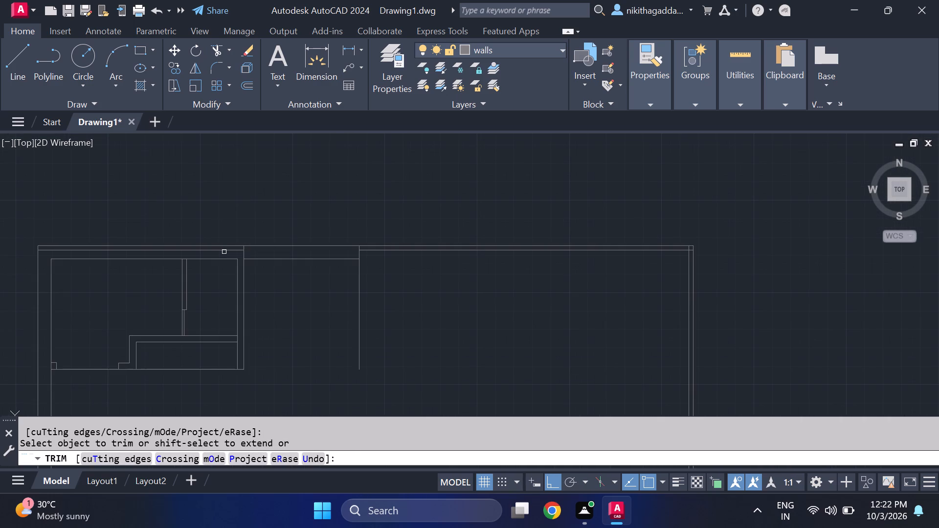
{"action": "left_click", "coordinate": [225, 252]}
Trim the crossing ends of the two 3" offset lines at the plan's upper-right corner.
{"action": "scroll", "coordinate": [341, 271], "scroll_direction": "down", "scroll_amount": 2}
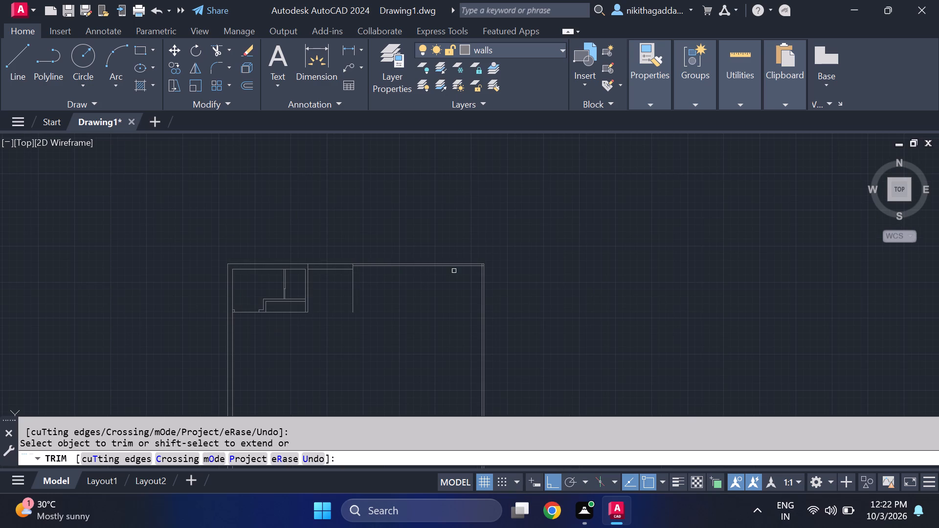
{"action": "scroll", "coordinate": [479, 259], "scroll_direction": "up", "scroll_amount": 3}
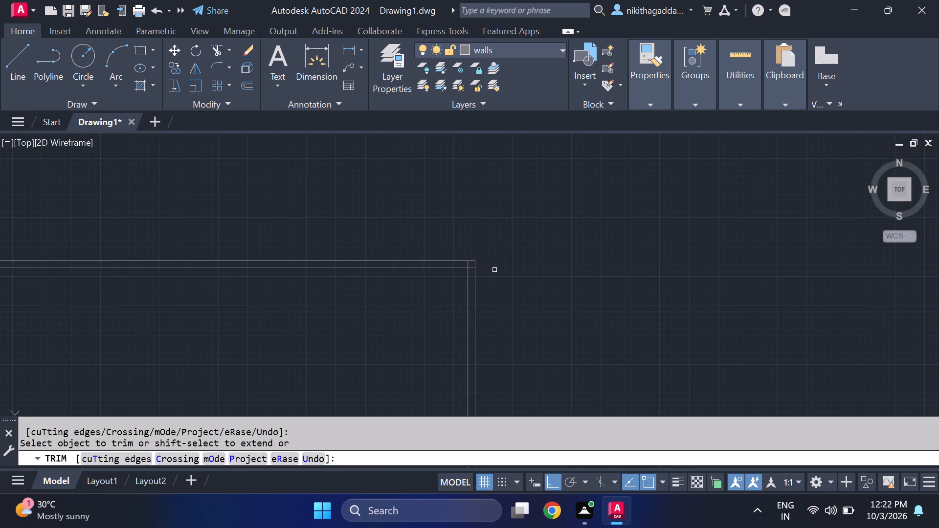
{"action": "scroll", "coordinate": [473, 267], "scroll_direction": "up", "scroll_amount": 4}
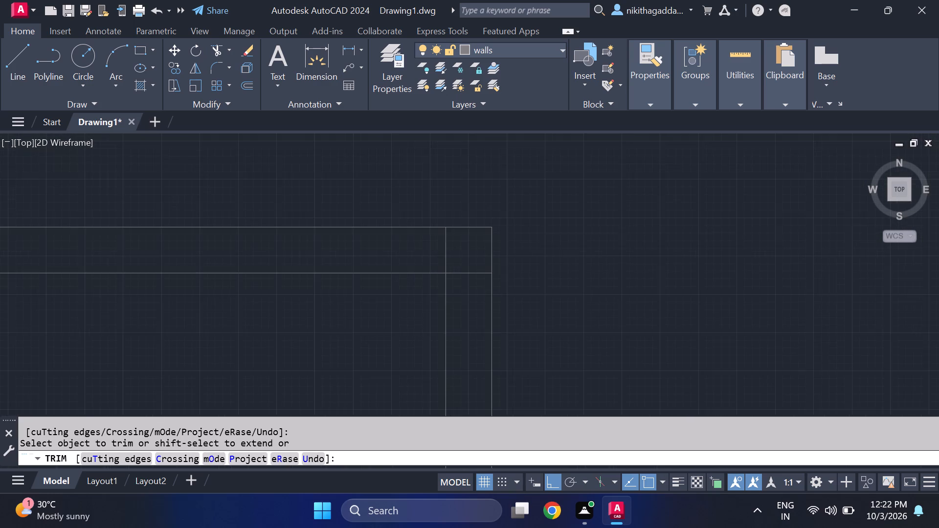
{"action": "scroll", "coordinate": [458, 256], "scroll_direction": "up", "scroll_amount": 1}
{"action": "left_click_drag", "start_coordinate": [426, 260], "coordinate": [480, 322]}
{"action": "scroll", "coordinate": [484, 318], "scroll_direction": "down", "scroll_amount": 5}
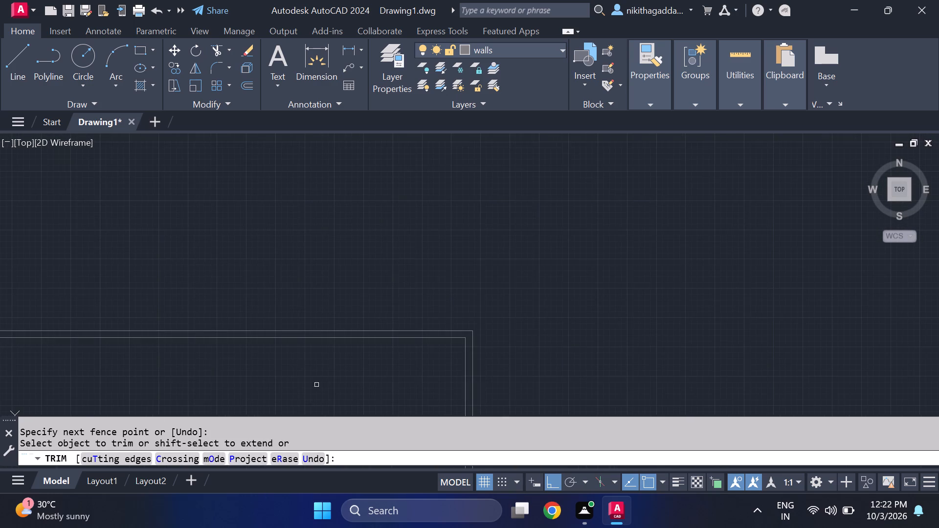
{"action": "middle_click_drag", "start_coordinate": [316, 385], "coordinate": [439, 235]}
{"action": "scroll", "coordinate": [352, 240], "scroll_direction": "down", "scroll_amount": 3}
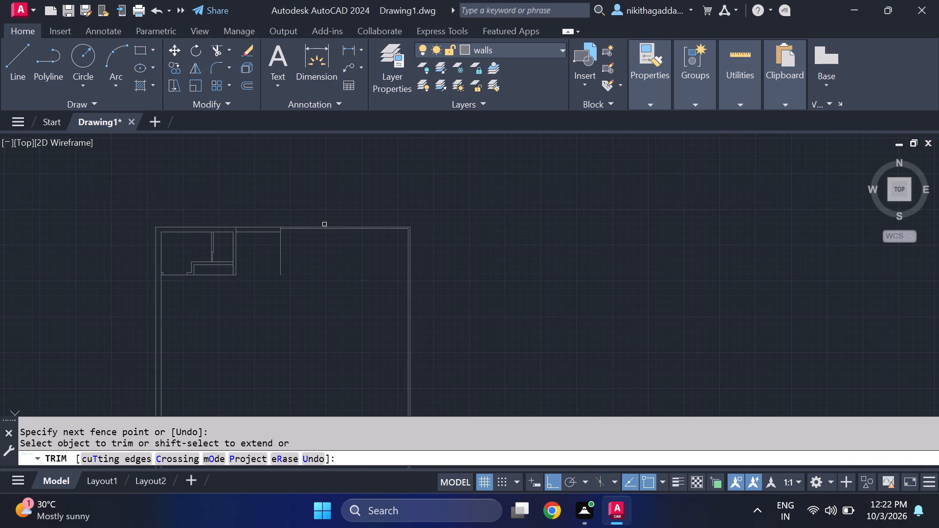
{"action": "scroll", "coordinate": [324, 224], "scroll_direction": "up", "scroll_amount": 2}
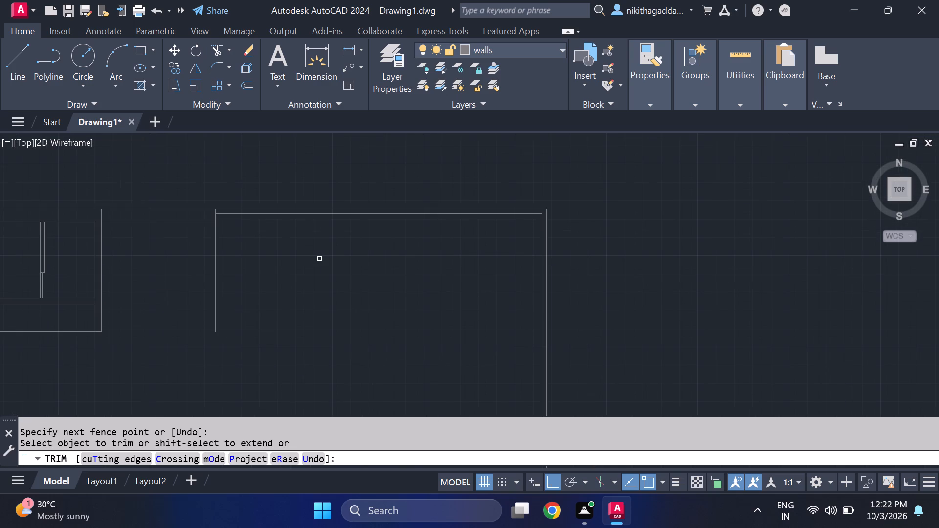
{"action": "key", "text": "Escape"}
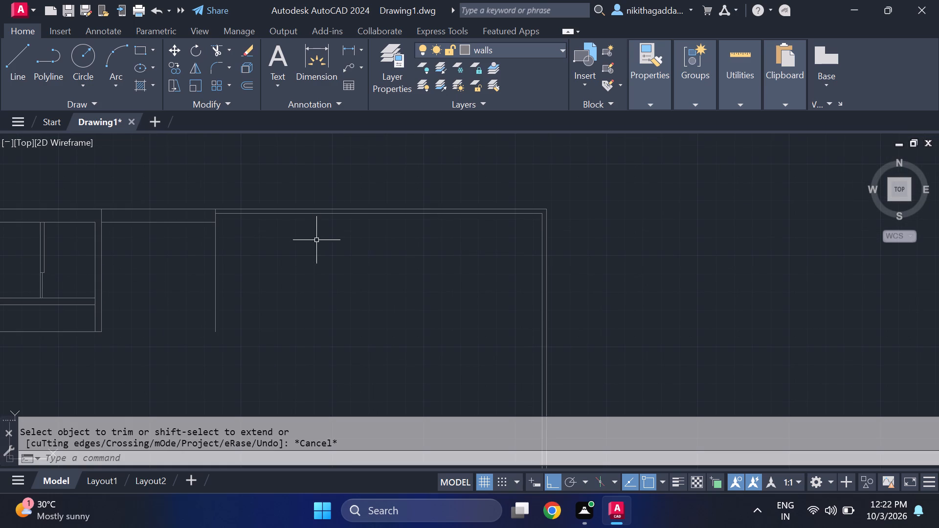
Examine the thin top and right outer walls and the open area between them and the 6'6" offset vertical line.
{"action": "middle_click_drag", "start_coordinate": [400, 213], "coordinate": [393, 245]}
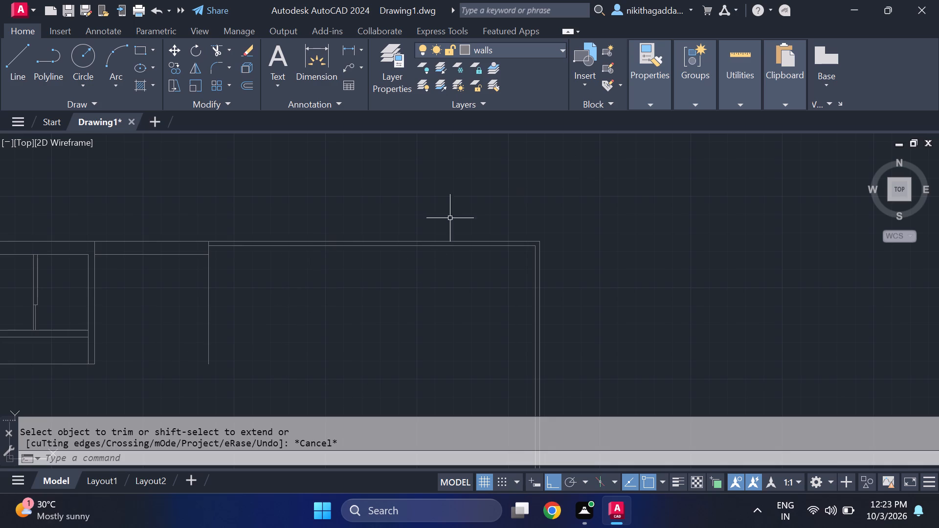
{"action": "scroll", "coordinate": [199, 237], "scroll_direction": "up", "scroll_amount": 1}
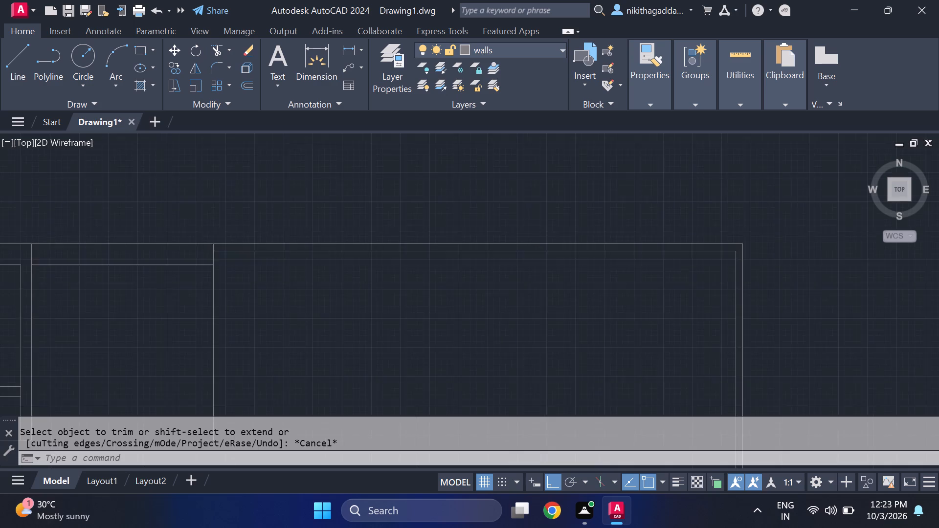
{"action": "scroll", "coordinate": [199, 237], "scroll_direction": "up", "scroll_amount": 1}
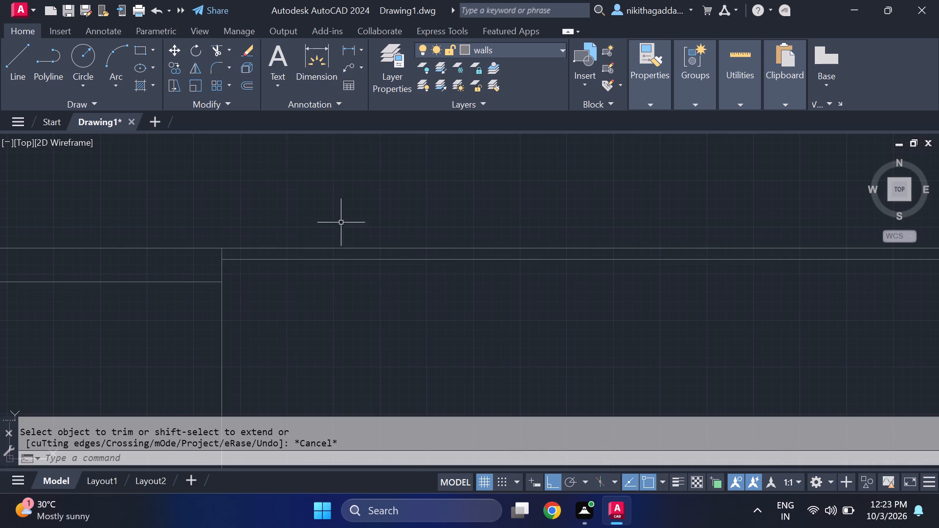
{"action": "scroll", "coordinate": [360, 244], "scroll_direction": "down", "scroll_amount": 3}
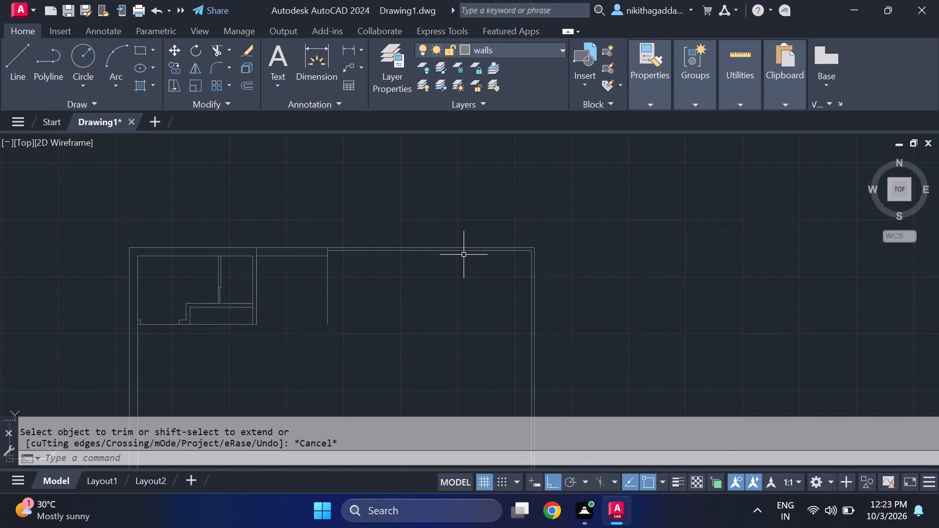
{"action": "scroll", "coordinate": [464, 255], "scroll_direction": "up", "scroll_amount": 1}
{"action": "middle_click_drag", "start_coordinate": [469, 269], "coordinate": [461, 288]}
{"action": "scroll", "coordinate": [442, 280], "scroll_direction": "up", "scroll_amount": 1}
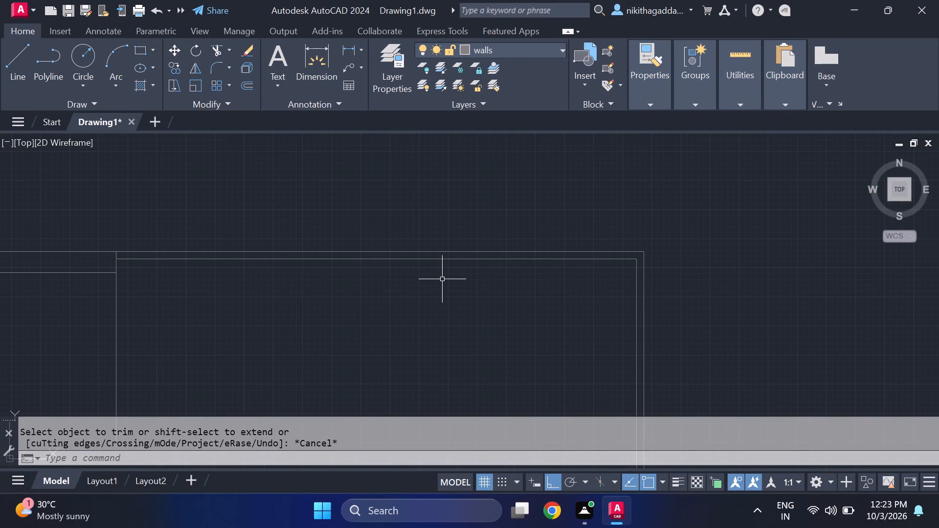
{"action": "scroll", "coordinate": [442, 278], "scroll_direction": "down", "scroll_amount": 5}
{"action": "scroll", "coordinate": [425, 272], "scroll_direction": "up", "scroll_amount": 3}
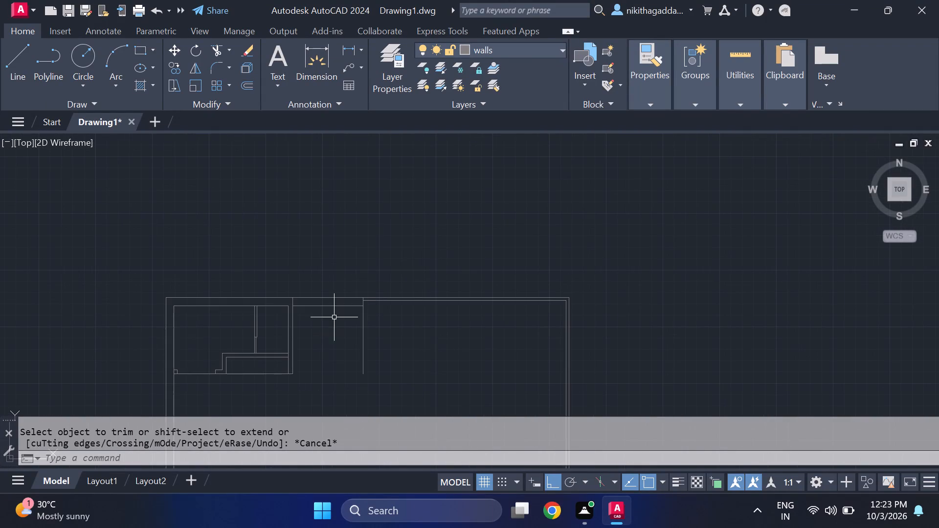
{"action": "scroll", "coordinate": [362, 303], "scroll_direction": "up", "scroll_amount": 1}
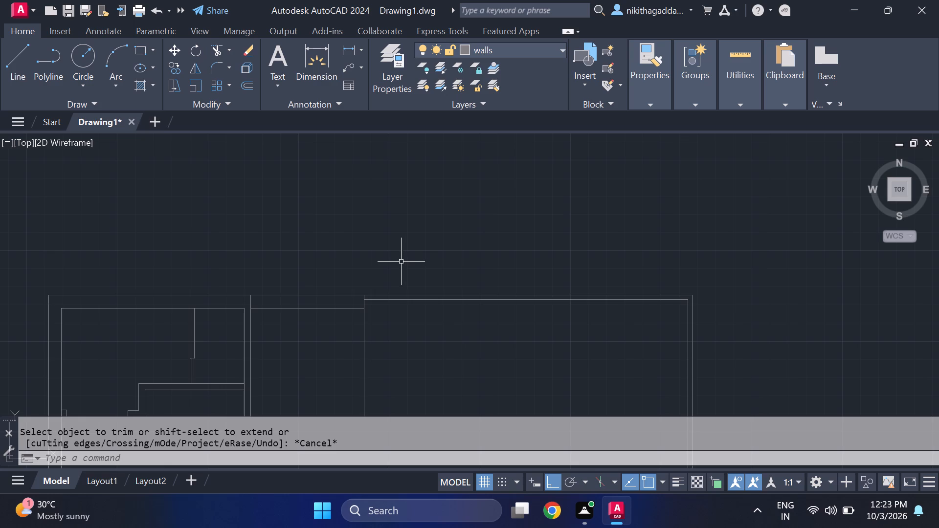
{"action": "middle_click_drag", "start_coordinate": [398, 323], "coordinate": [350, 254]}
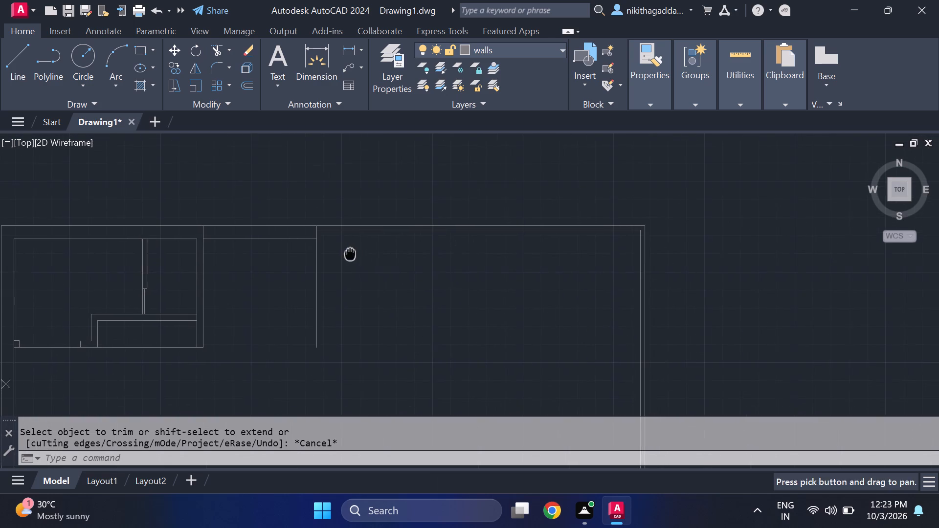
{"action": "scroll", "coordinate": [431, 319], "scroll_direction": "down", "scroll_amount": 2}
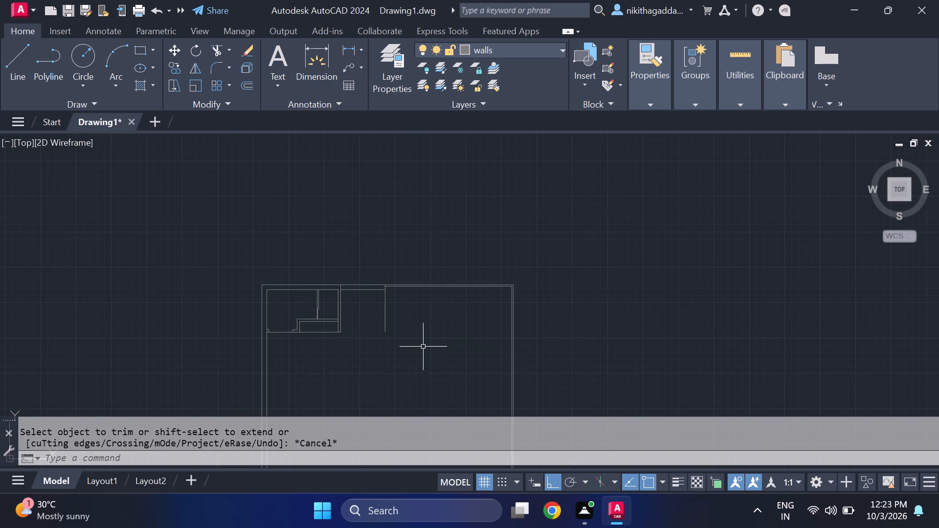
{"action": "scroll", "coordinate": [403, 317], "scroll_direction": "up", "scroll_amount": 2}
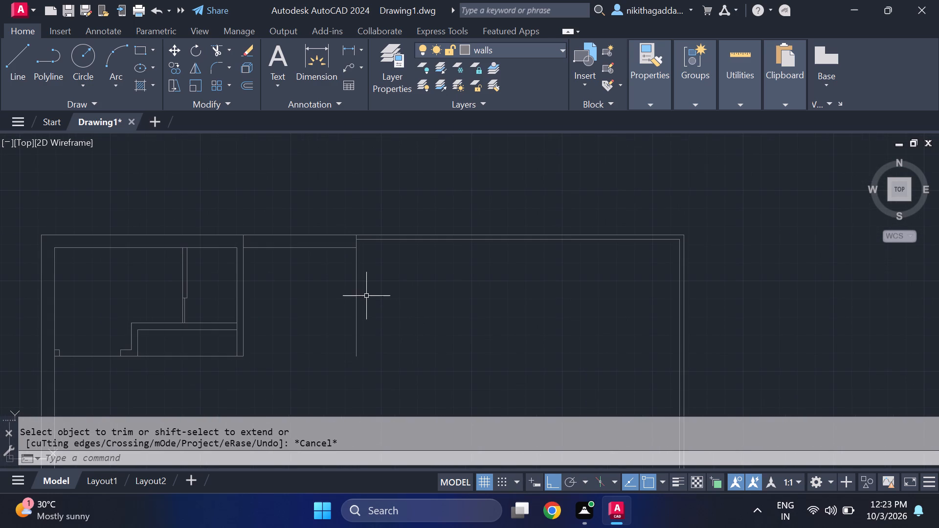
{"action": "scroll", "coordinate": [374, 309], "scroll_direction": "down", "scroll_amount": 2}
{"action": "middle_click_drag", "start_coordinate": [412, 321], "coordinate": [394, 268]}
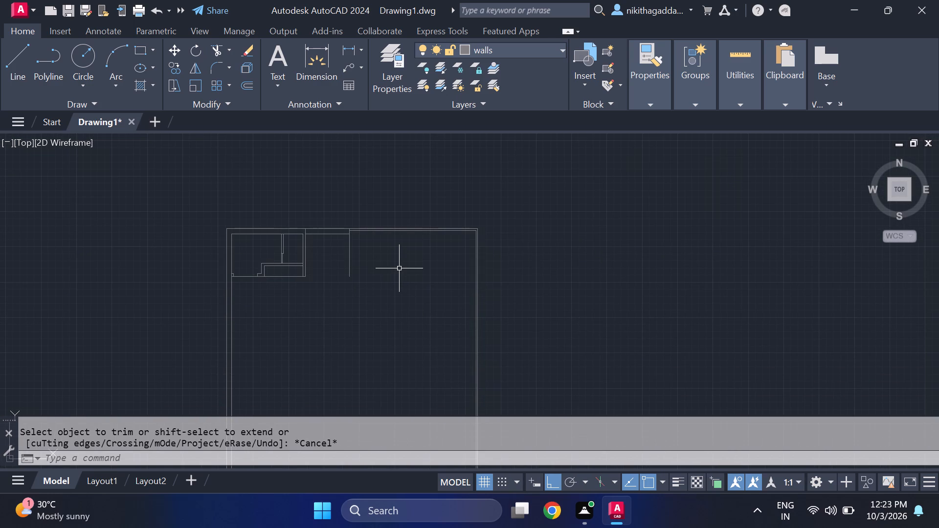
{"action": "scroll", "coordinate": [406, 239], "scroll_direction": "up", "scroll_amount": 1}
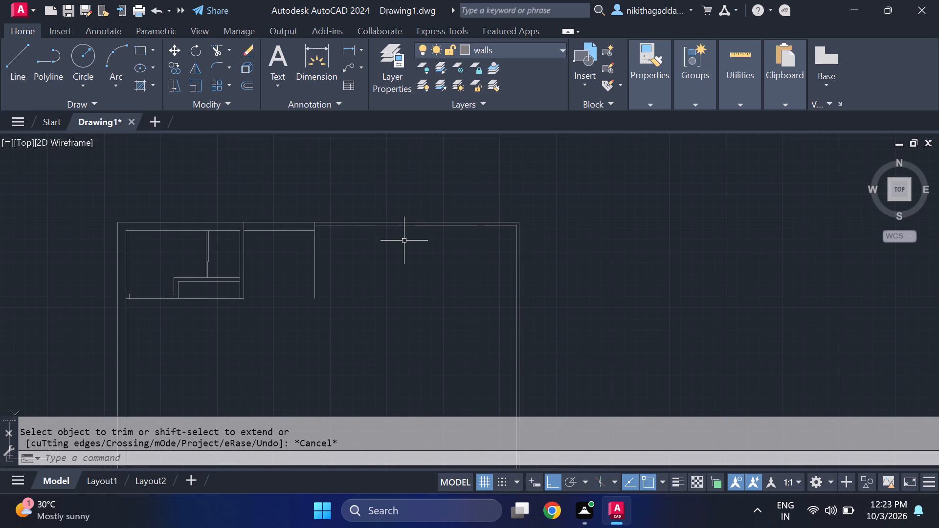
{"action": "scroll", "coordinate": [383, 247], "scroll_direction": "up", "scroll_amount": 1}
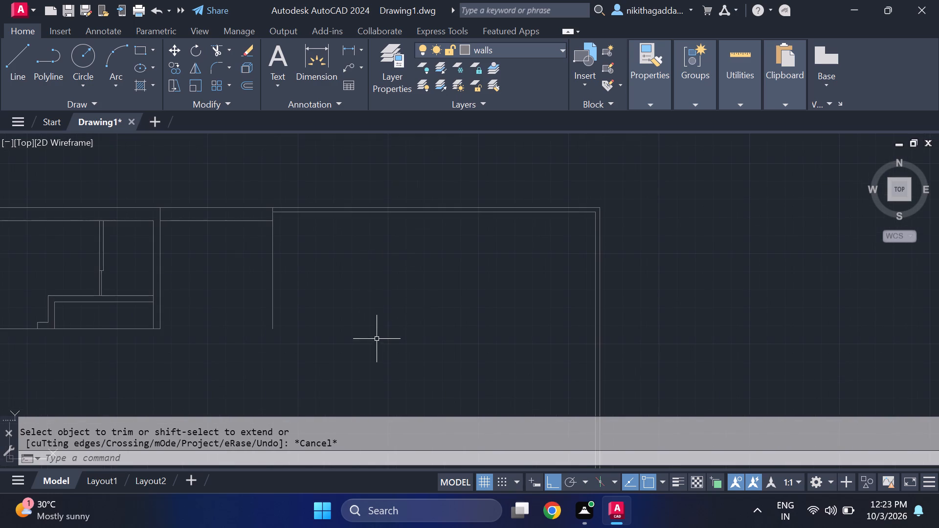
{"action": "middle_click_drag", "start_coordinate": [375, 337], "coordinate": [373, 313]}
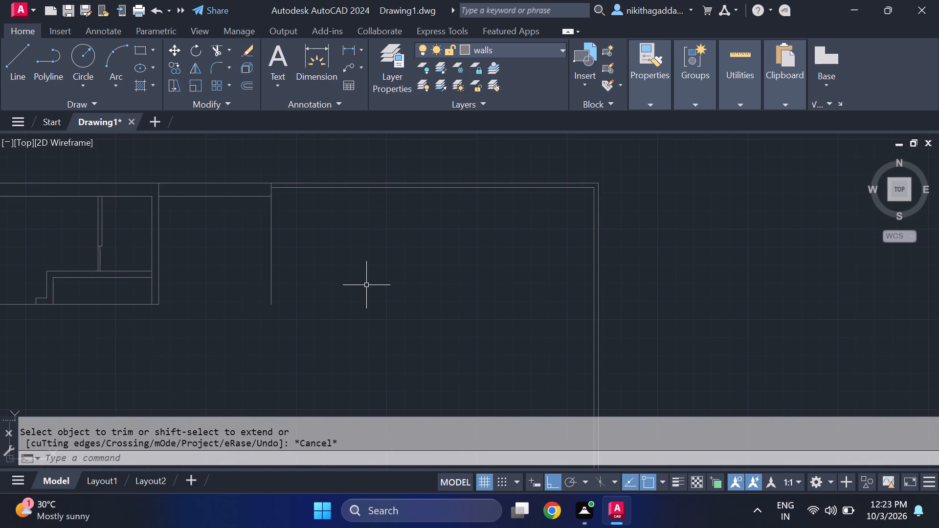
Draw a line 5' down from the thin top wall's inner line and left to just past the 6'6" offset vertical line.
{"action": "key", "text": "l"}
{"action": "key", "text": "Return"}
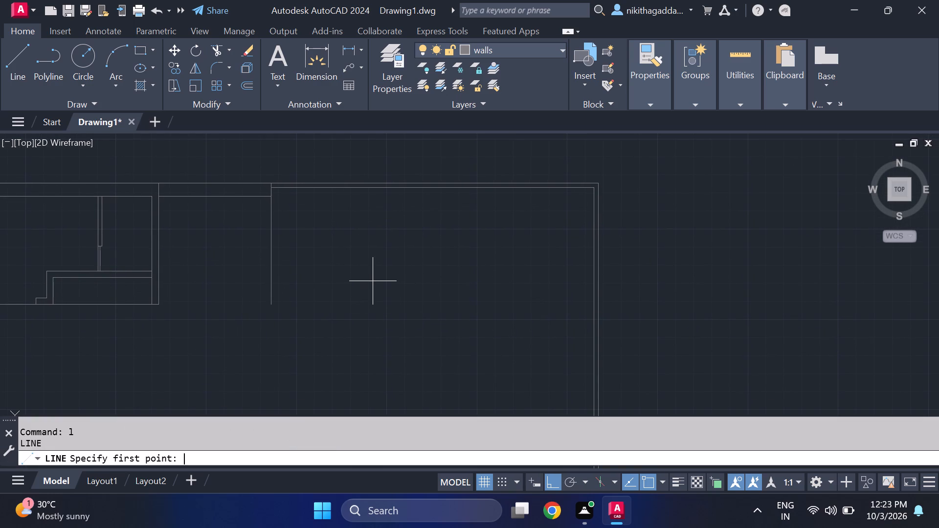
{"action": "left_click", "coordinate": [409, 192]}
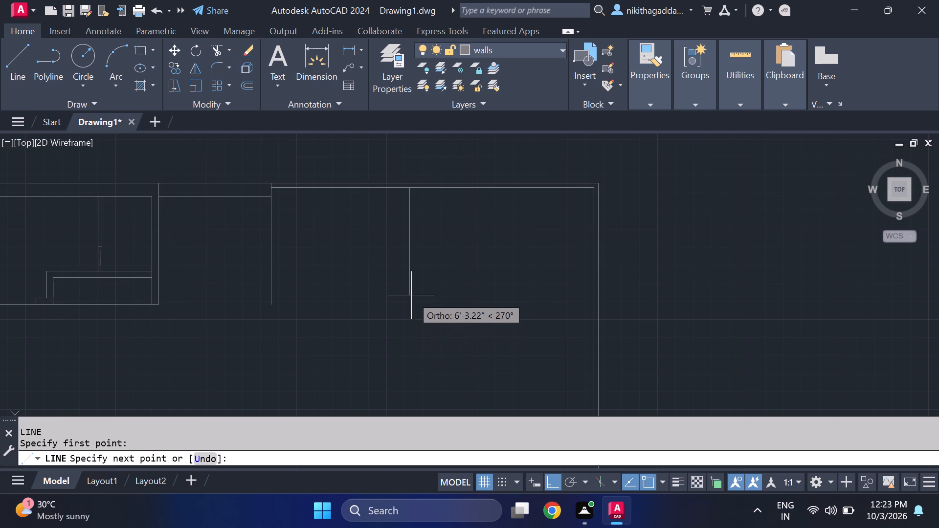
{"action": "type", "text": "5'"}
{"action": "key", "text": "Return"}
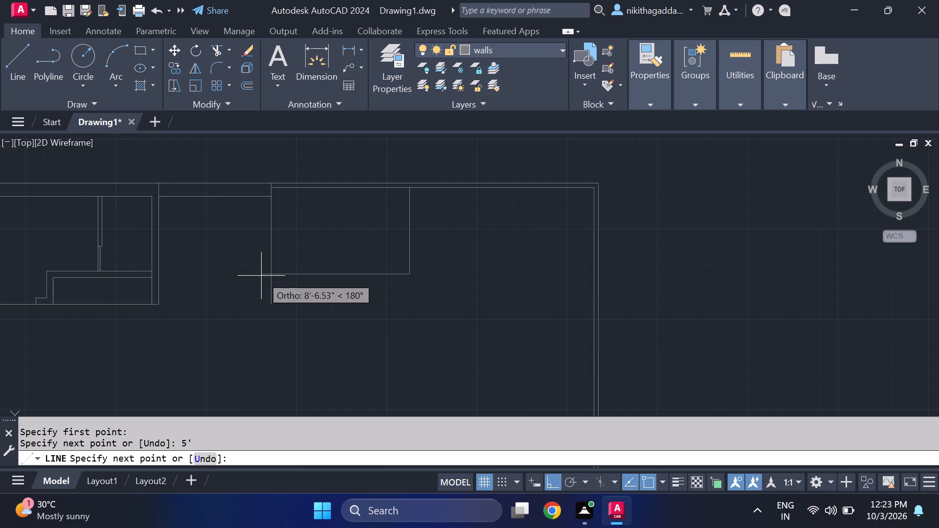
{"action": "scroll", "coordinate": [262, 274], "scroll_direction": "up", "scroll_amount": 2}
{"action": "scroll", "coordinate": [262, 274], "scroll_direction": "down", "scroll_amount": 2}
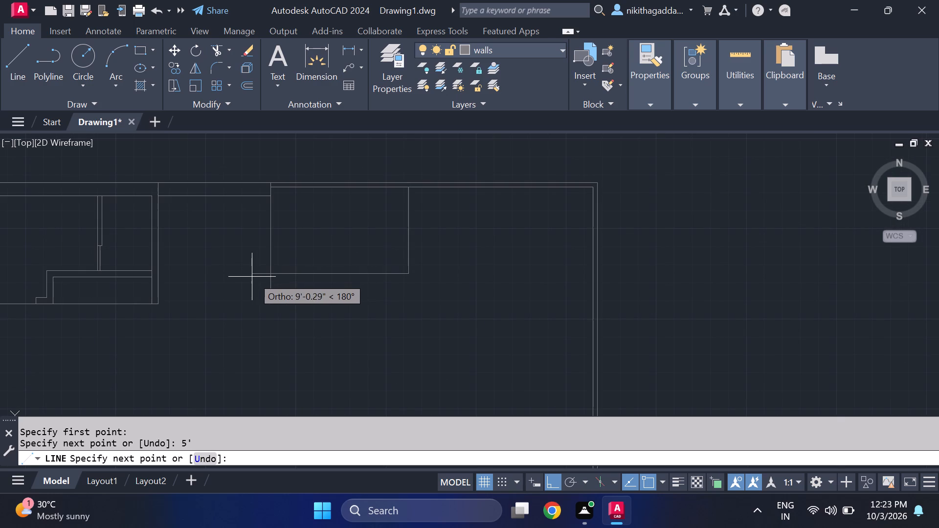
{"action": "left_click", "coordinate": [263, 274]}
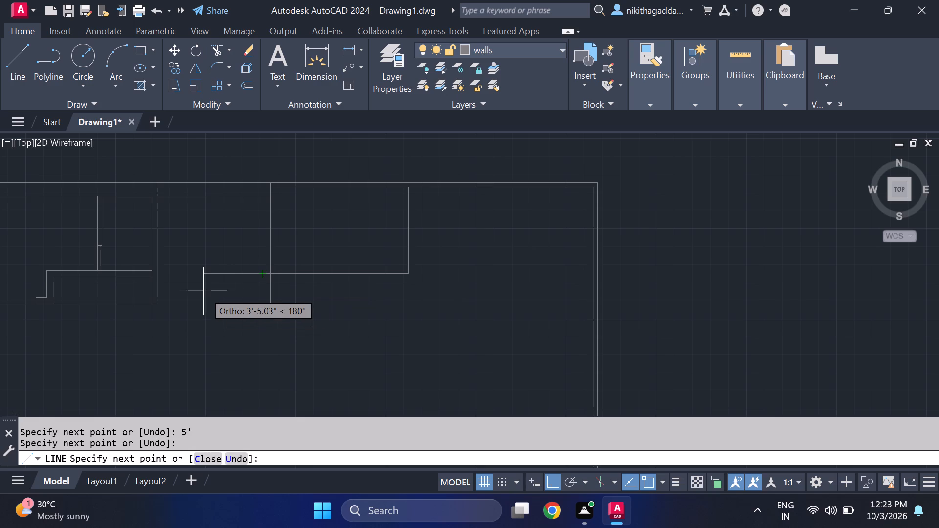
{"action": "key", "text": "Escape"}
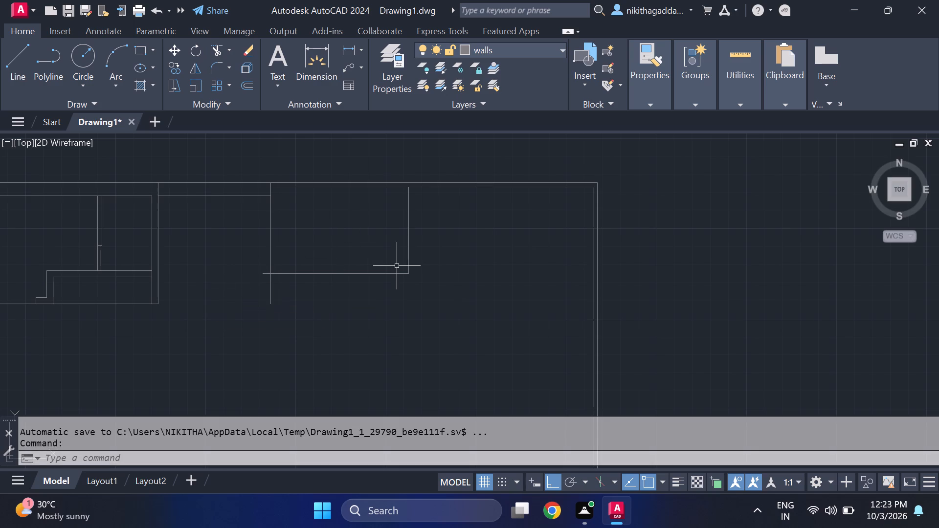
Trim the 6'6" offset vertical line's lower end below the new horizontal line.
{"action": "middle_click_drag", "start_coordinate": [398, 315], "coordinate": [396, 265]}
{"action": "scroll", "coordinate": [379, 224], "scroll_direction": "down", "scroll_amount": 2}
{"action": "scroll", "coordinate": [355, 222], "scroll_direction": "up", "scroll_amount": 1}
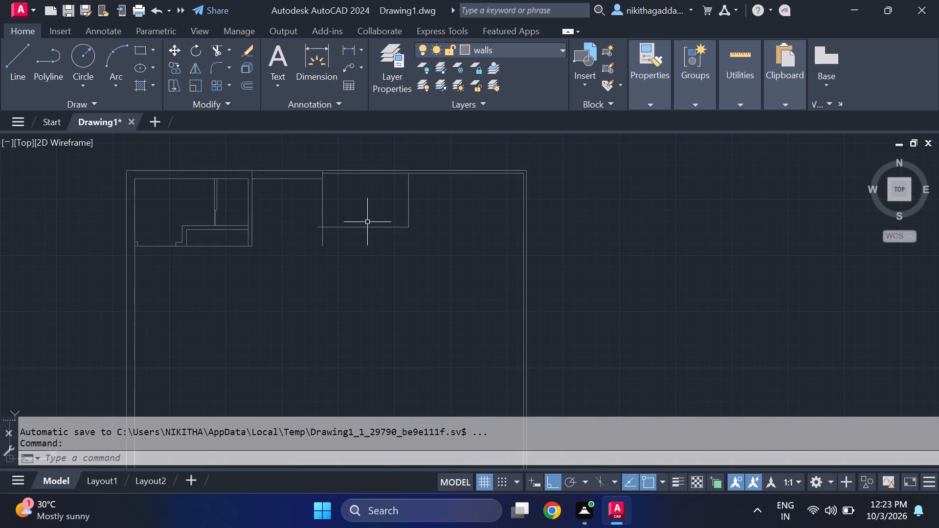
{"action": "type", "text": "tr"}
{"action": "key", "text": "Return"}
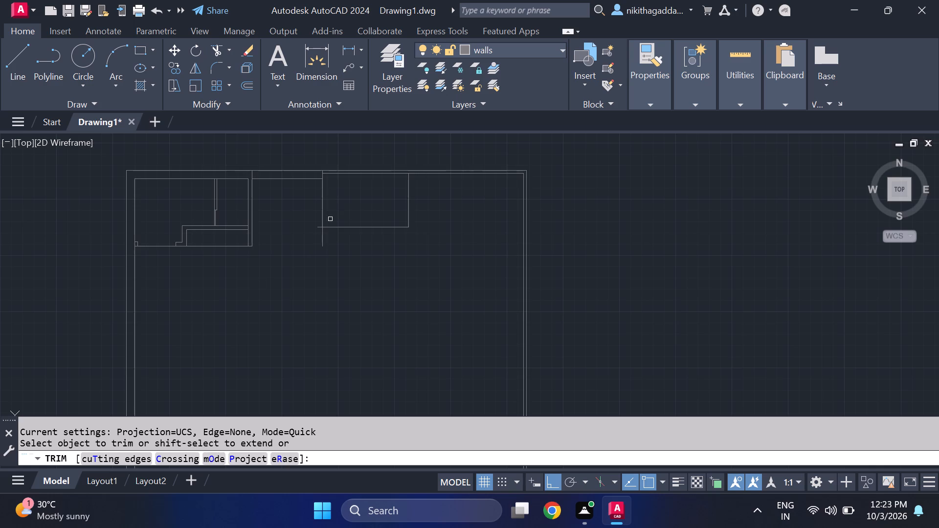
{"action": "scroll", "coordinate": [326, 222], "scroll_direction": "up", "scroll_amount": 3}
{"action": "left_click_drag", "start_coordinate": [315, 264], "coordinate": [282, 311]}
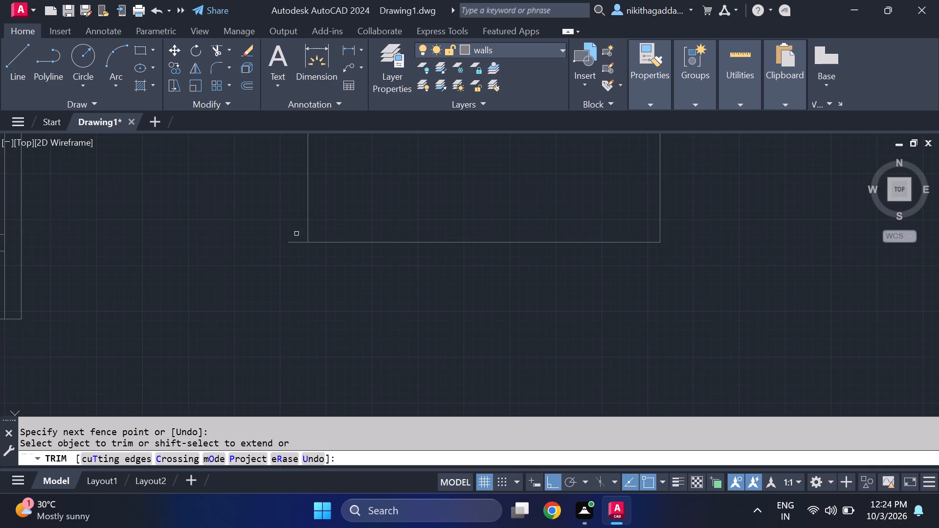
{"action": "key", "text": "Escape"}
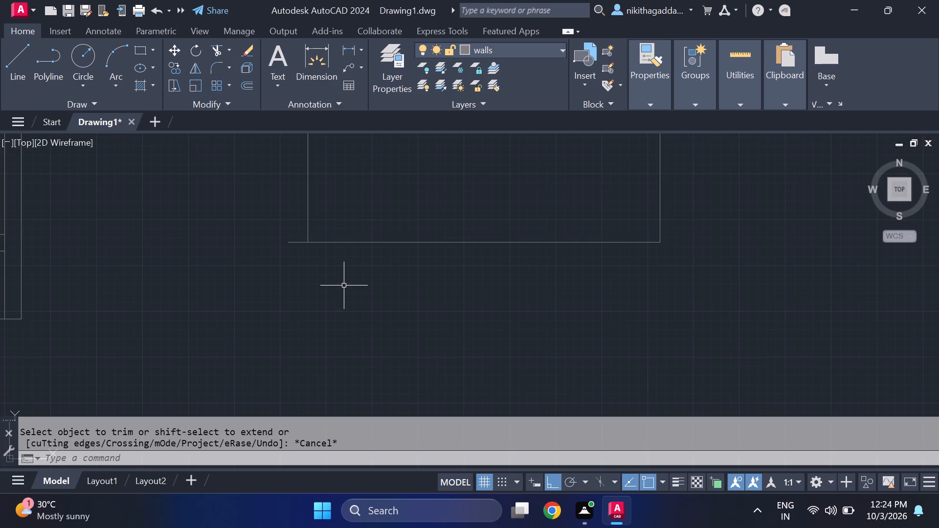
Examine the new 5' deep enclosure under the top wall and the junction at its lower-left corner.
{"action": "scroll", "coordinate": [347, 279], "scroll_direction": "down", "scroll_amount": 4}
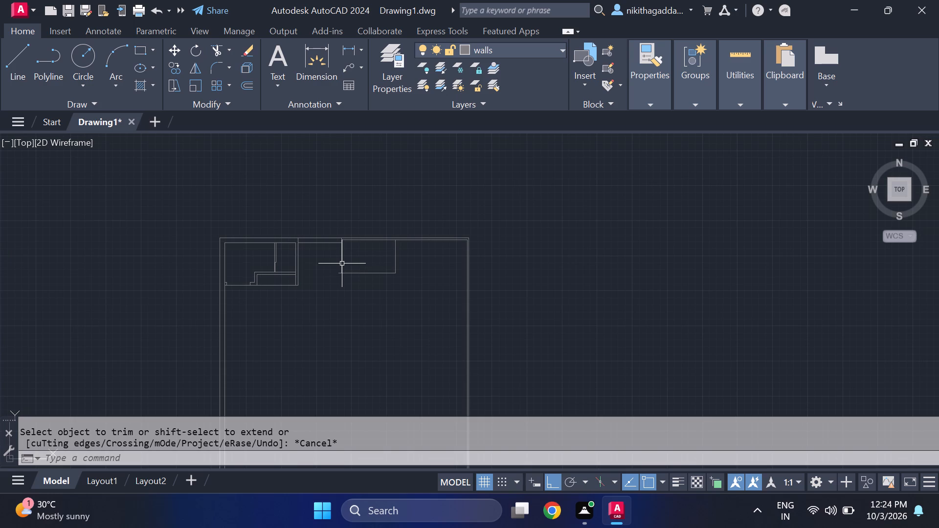
{"action": "scroll", "coordinate": [340, 269], "scroll_direction": "up", "scroll_amount": 3}
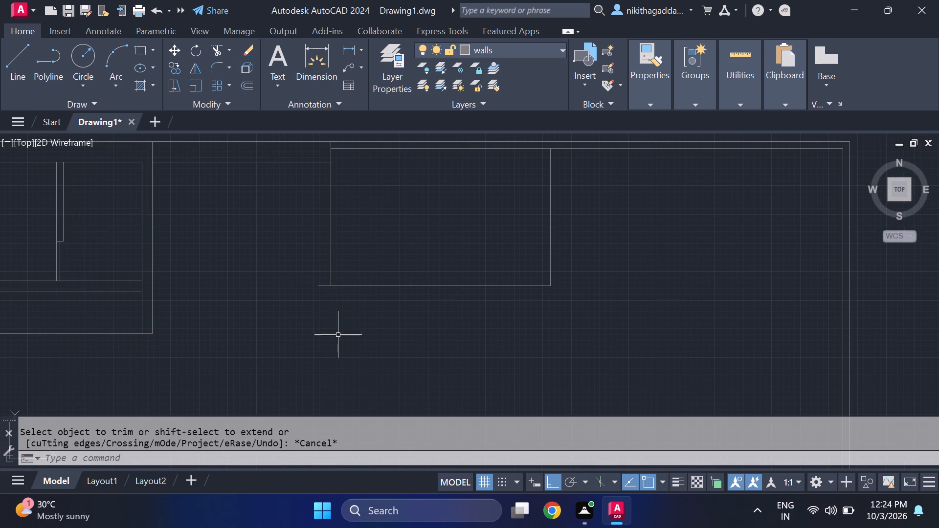
{"action": "scroll", "coordinate": [338, 308], "scroll_direction": "down", "scroll_amount": 2}
{"action": "middle_click_drag", "start_coordinate": [343, 312], "coordinate": [342, 275]}
{"action": "scroll", "coordinate": [312, 278], "scroll_direction": "up", "scroll_amount": 2}
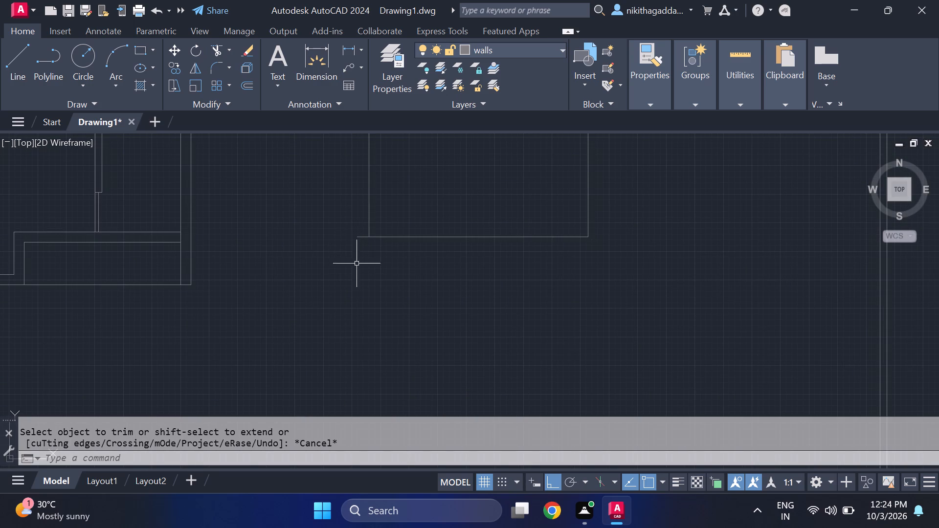
{"action": "scroll", "coordinate": [360, 278], "scroll_direction": "down", "scroll_amount": 3}
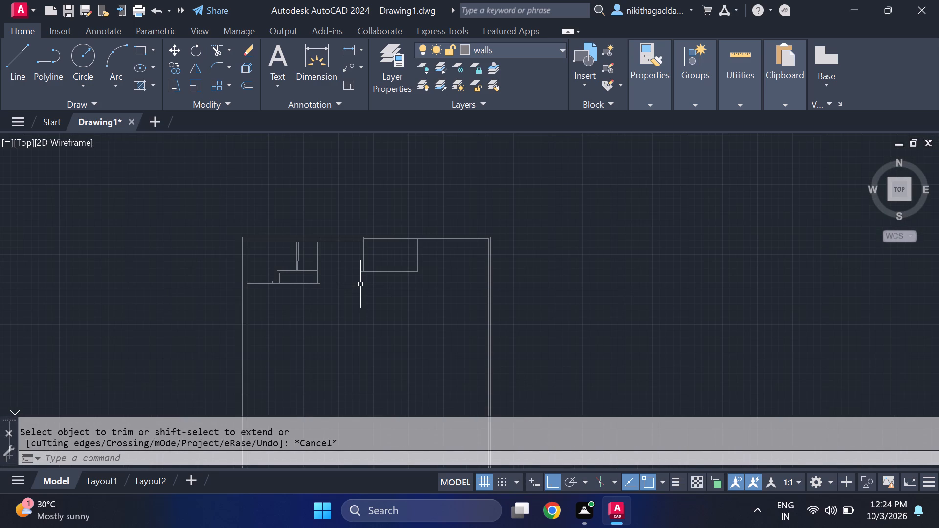
{"action": "key", "text": "Escape"}
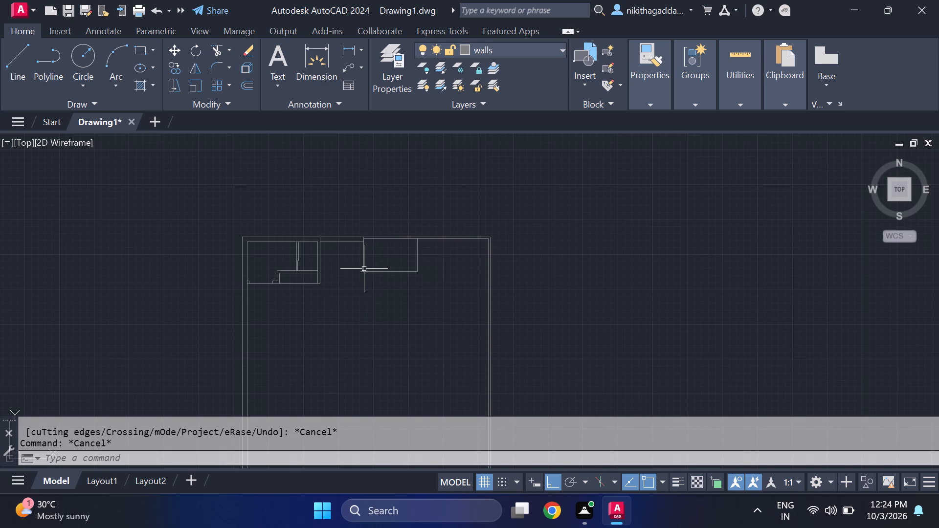
{"action": "scroll", "coordinate": [362, 275], "scroll_direction": "up", "scroll_amount": 1}
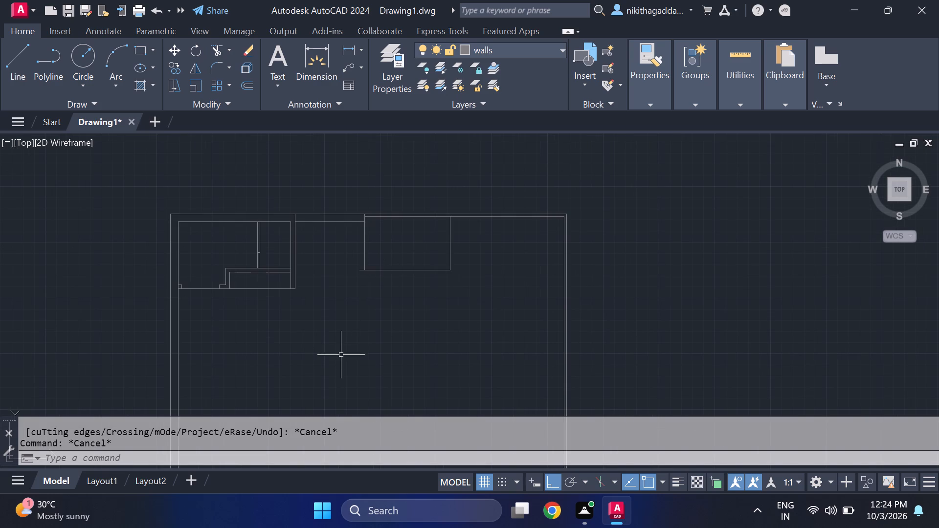
{"action": "scroll", "coordinate": [335, 322], "scroll_direction": "up", "scroll_amount": 1}
{"action": "scroll", "coordinate": [380, 219], "scroll_direction": "up", "scroll_amount": 1}
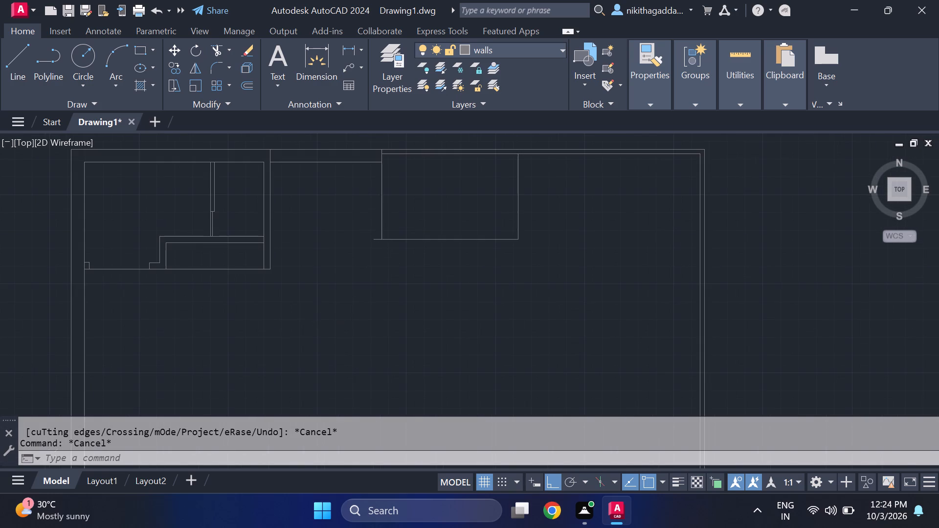
{"action": "scroll", "coordinate": [380, 219], "scroll_direction": "up", "scroll_amount": 1}
{"action": "scroll", "coordinate": [386, 262], "scroll_direction": "down", "scroll_amount": 3}
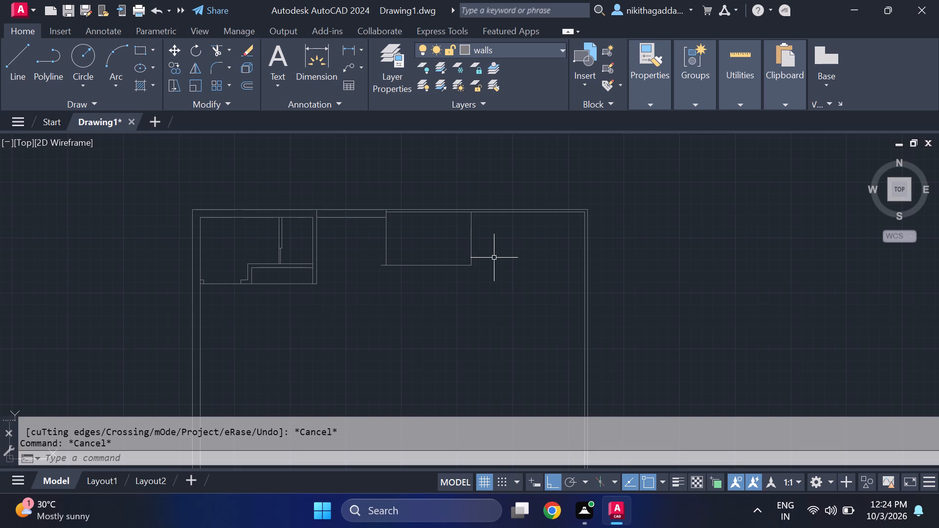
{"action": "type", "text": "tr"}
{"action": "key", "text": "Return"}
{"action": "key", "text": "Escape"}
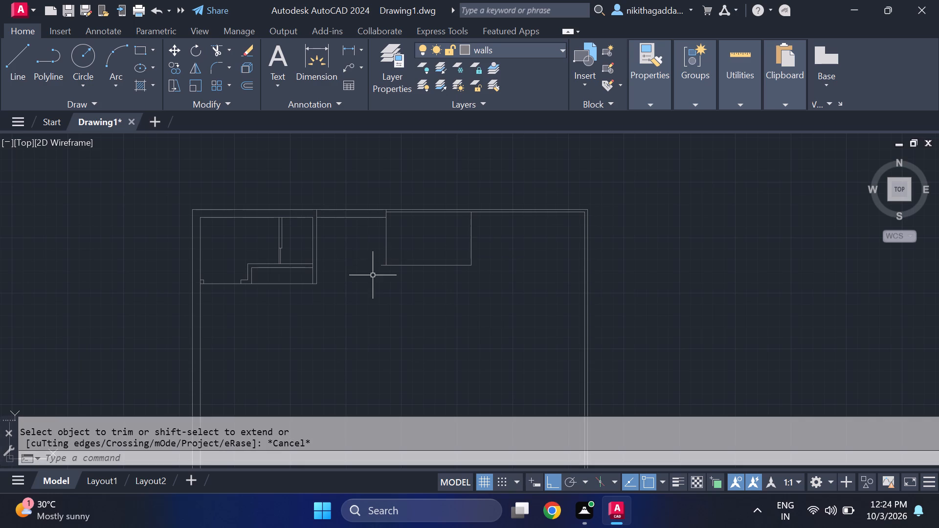
Examine the short overhang at the enclosure's lower-left corner and the neighbouring space beside the upper-left room.
{"action": "scroll", "coordinate": [385, 263], "scroll_direction": "up", "scroll_amount": 2}
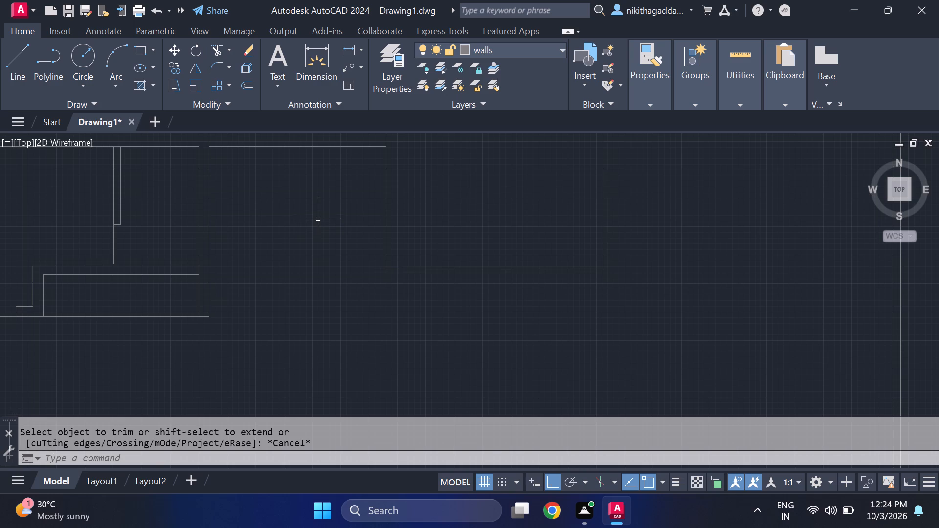
{"action": "scroll", "coordinate": [372, 270], "scroll_direction": "up", "scroll_amount": 2}
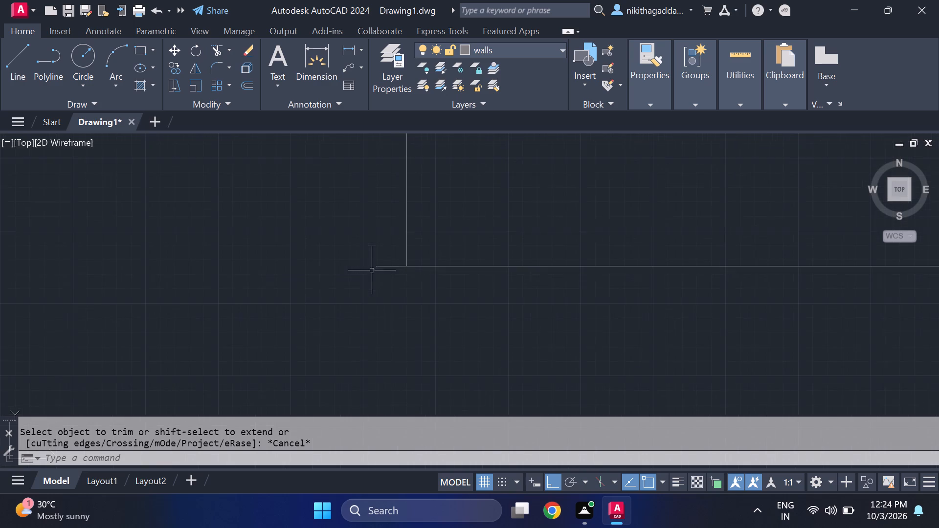
{"action": "scroll", "coordinate": [372, 270], "scroll_direction": "down", "scroll_amount": 5}
{"action": "scroll", "coordinate": [374, 278], "scroll_direction": "up", "scroll_amount": 1}
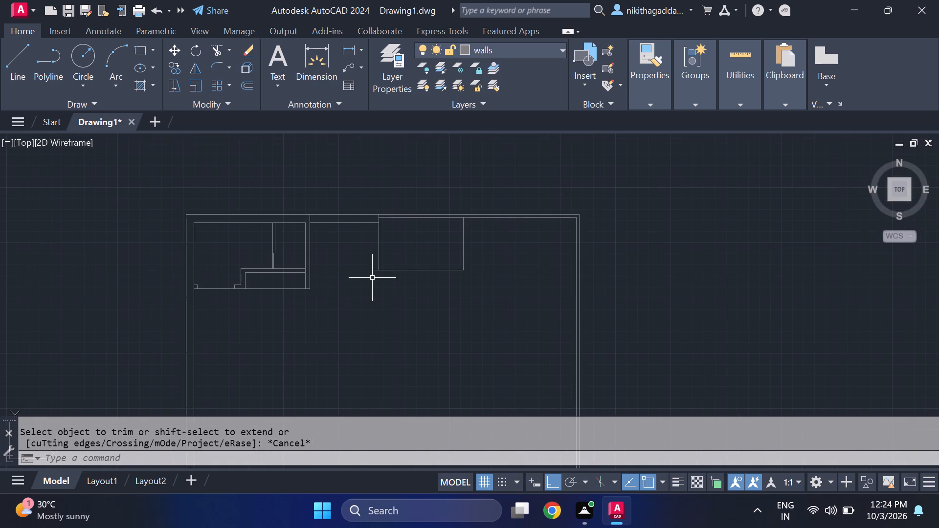
{"action": "key", "text": "Escape"}
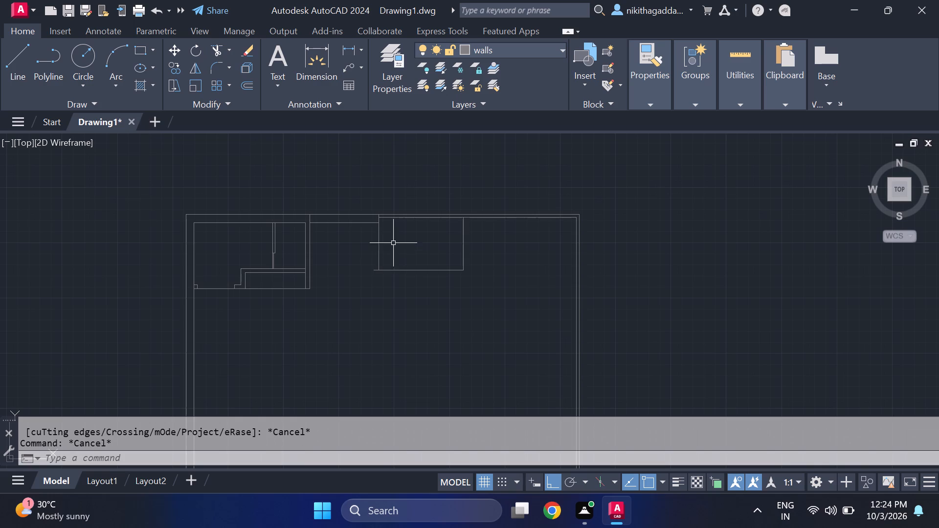
{"action": "scroll", "coordinate": [371, 200], "scroll_direction": "up", "scroll_amount": 2}
{"action": "middle_click_drag", "start_coordinate": [427, 342], "coordinate": [426, 341]}
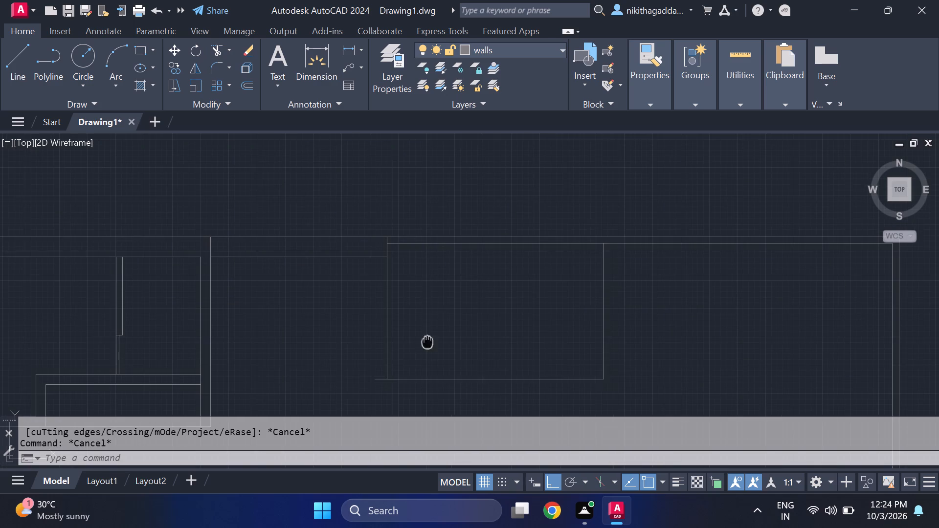
{"action": "middle_click_drag", "start_coordinate": [426, 341], "coordinate": [415, 221]}
{"action": "scroll", "coordinate": [388, 229], "scroll_direction": "up", "scroll_amount": 2}
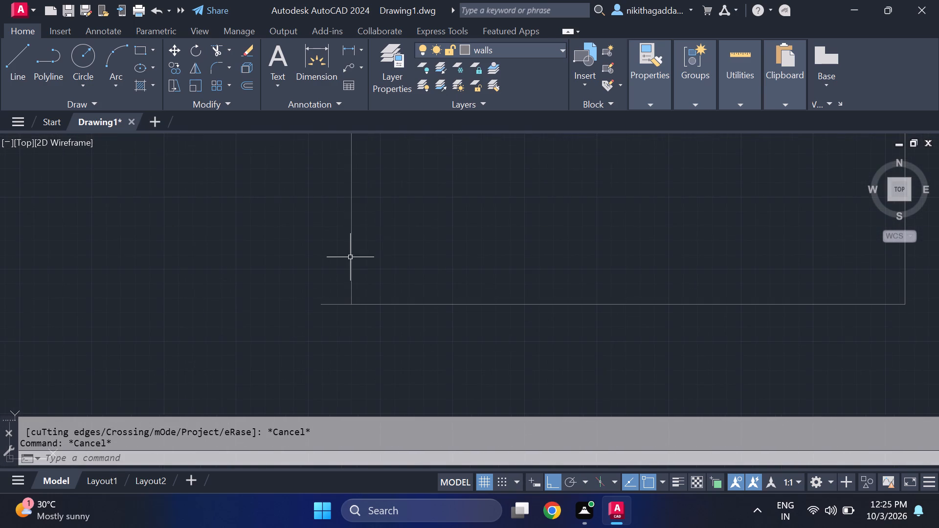
{"action": "scroll", "coordinate": [351, 259], "scroll_direction": "down", "scroll_amount": 6}
{"action": "scroll", "coordinate": [353, 266], "scroll_direction": "up", "scroll_amount": 3}
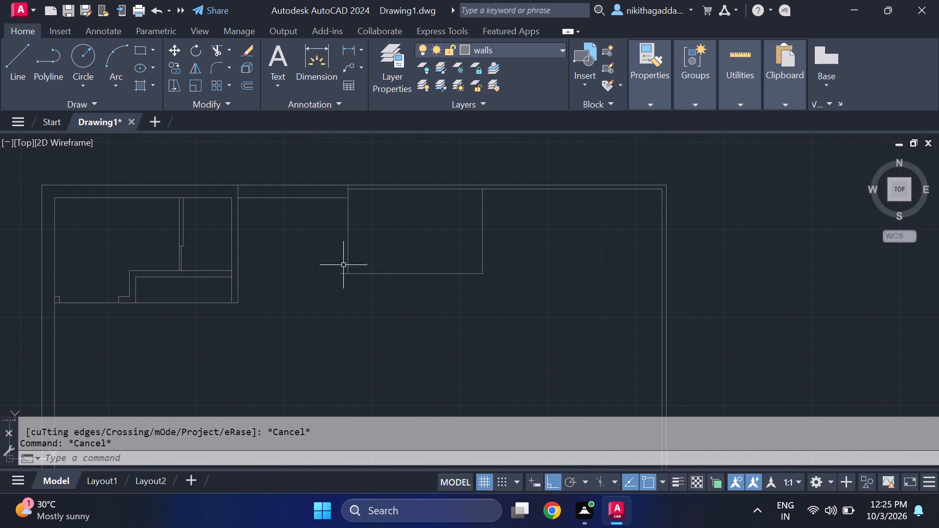
Measure the width between the upper-left room's right wall and the new enclosure's left line with a linear dimension.
{"action": "middle_click_drag", "start_coordinate": [343, 262], "coordinate": [372, 360]}
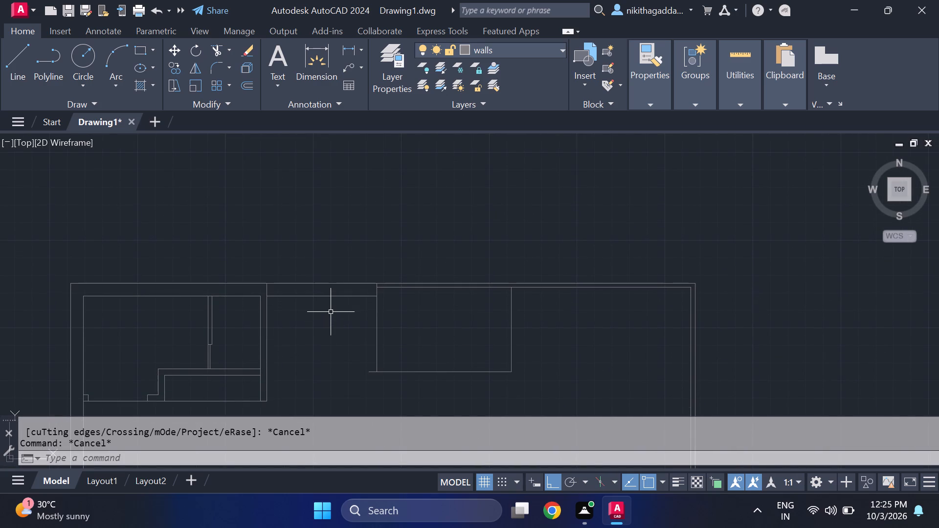
{"action": "scroll", "coordinate": [331, 311], "scroll_direction": "up", "scroll_amount": 1}
{"action": "middle_click_drag", "start_coordinate": [333, 348], "coordinate": [341, 303]}
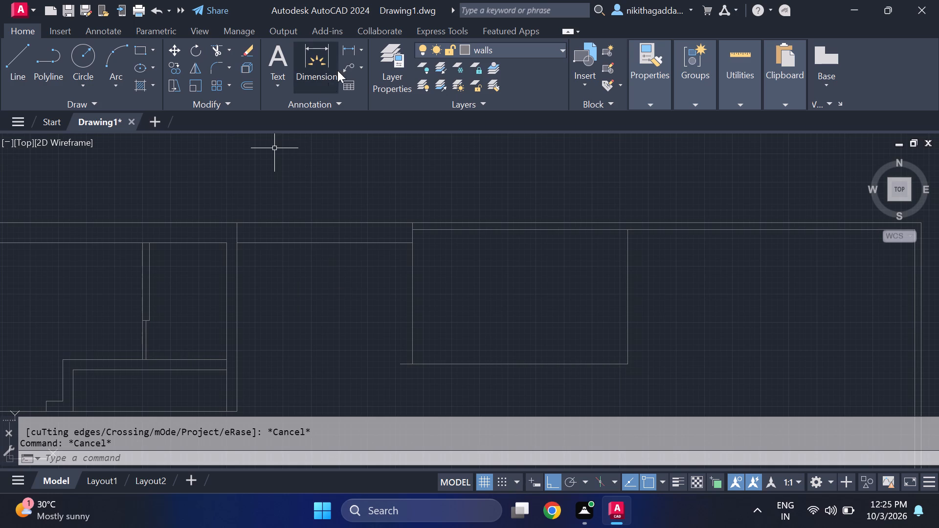
{"action": "left_click", "coordinate": [346, 46]}
{"action": "left_click", "coordinate": [237, 294]}
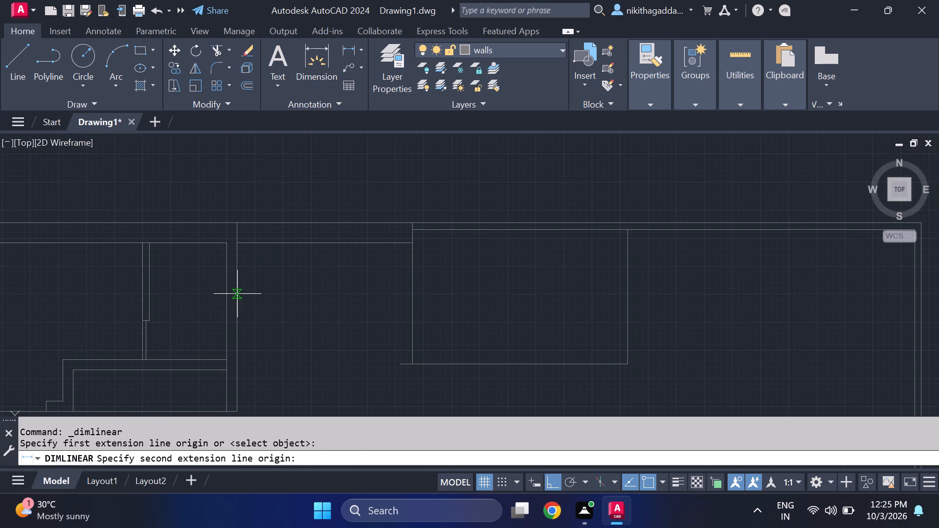
{"action": "left_click", "coordinate": [408, 296]}
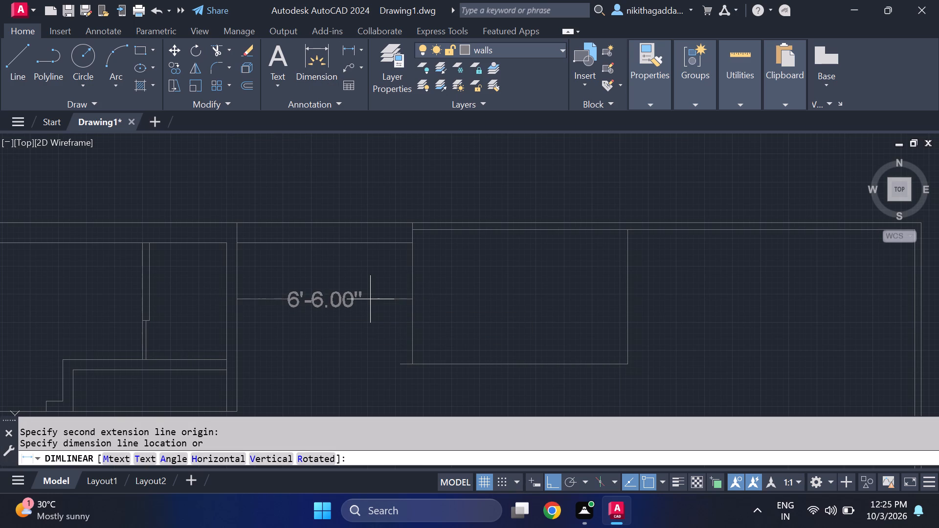
{"action": "key", "text": "Escape"}
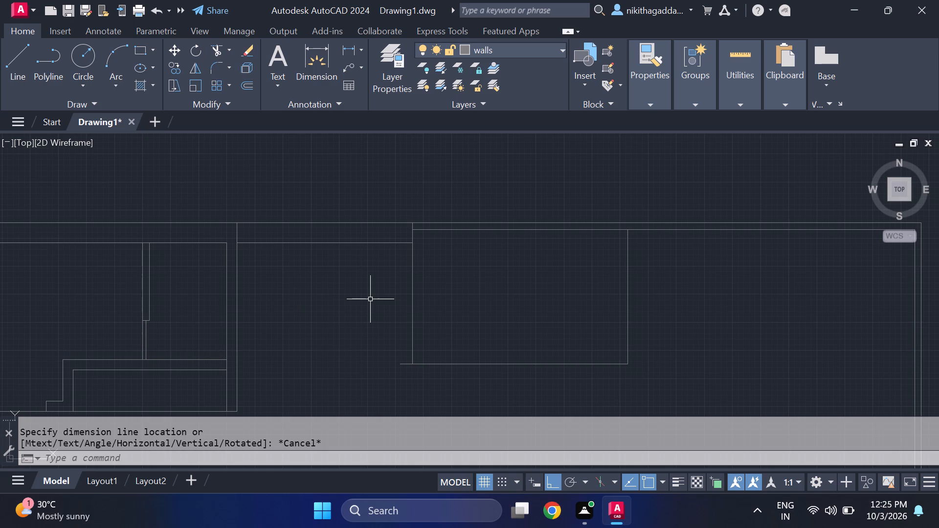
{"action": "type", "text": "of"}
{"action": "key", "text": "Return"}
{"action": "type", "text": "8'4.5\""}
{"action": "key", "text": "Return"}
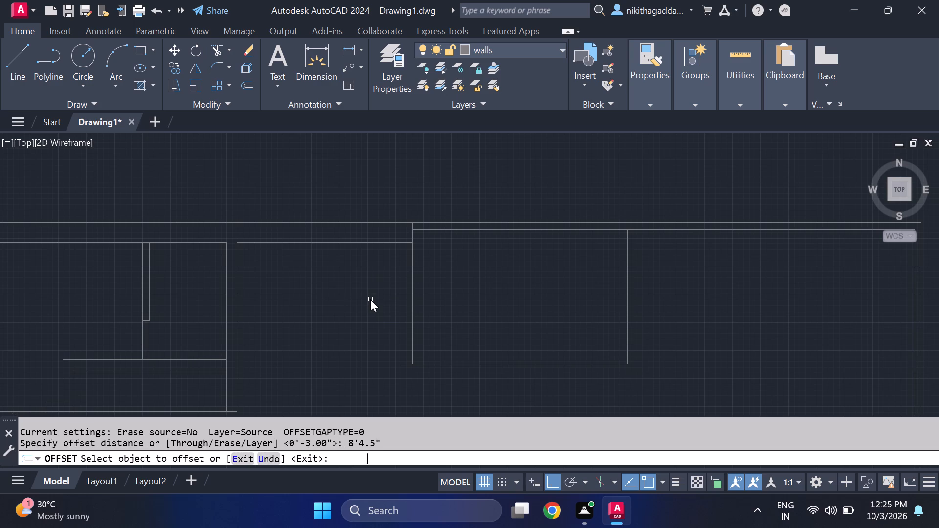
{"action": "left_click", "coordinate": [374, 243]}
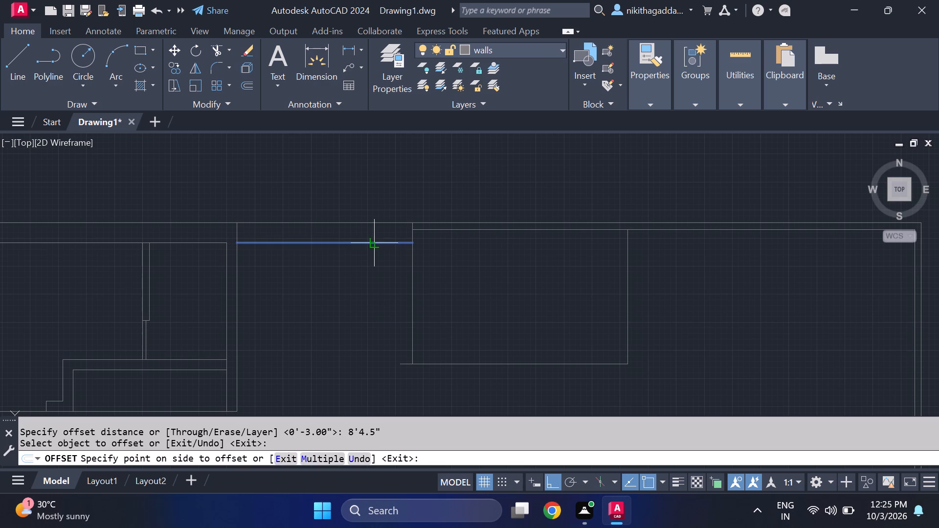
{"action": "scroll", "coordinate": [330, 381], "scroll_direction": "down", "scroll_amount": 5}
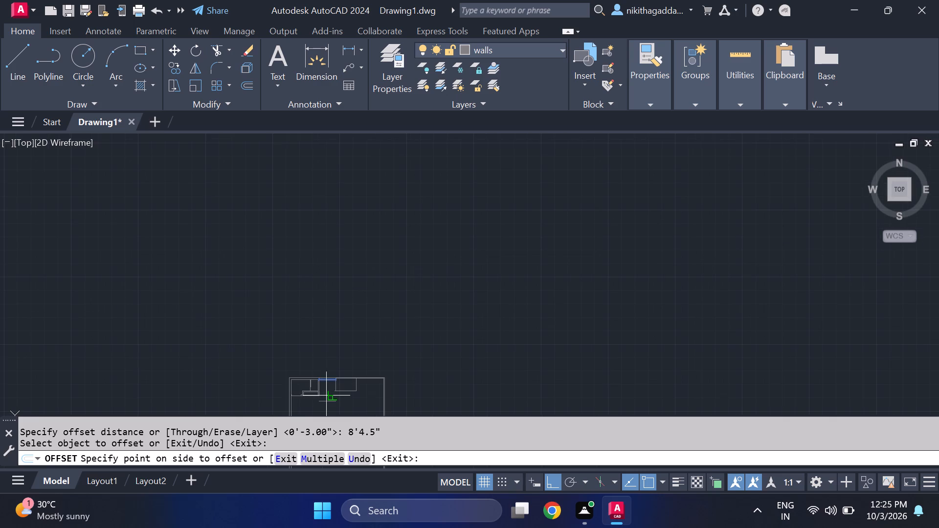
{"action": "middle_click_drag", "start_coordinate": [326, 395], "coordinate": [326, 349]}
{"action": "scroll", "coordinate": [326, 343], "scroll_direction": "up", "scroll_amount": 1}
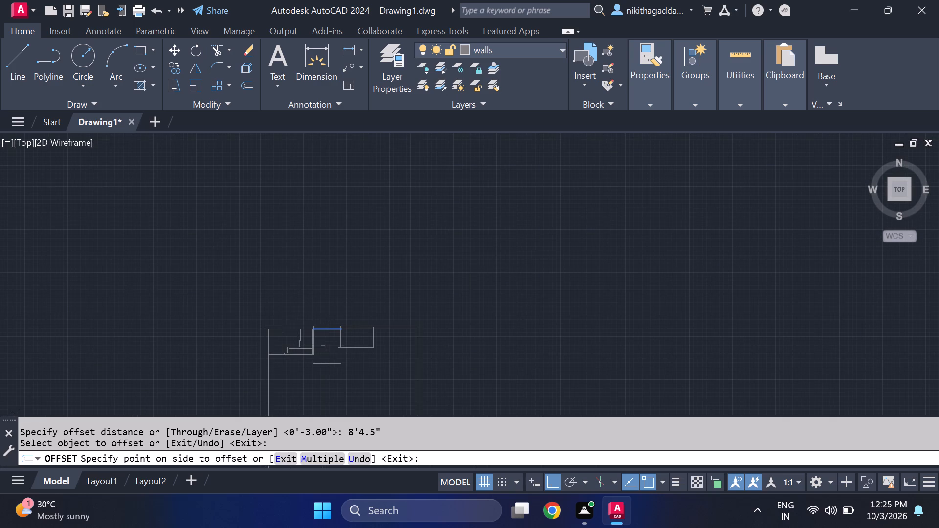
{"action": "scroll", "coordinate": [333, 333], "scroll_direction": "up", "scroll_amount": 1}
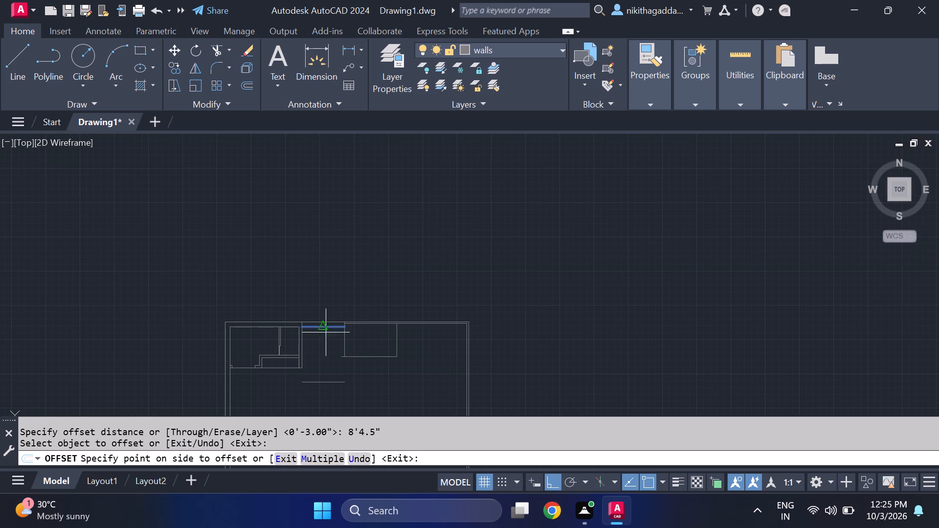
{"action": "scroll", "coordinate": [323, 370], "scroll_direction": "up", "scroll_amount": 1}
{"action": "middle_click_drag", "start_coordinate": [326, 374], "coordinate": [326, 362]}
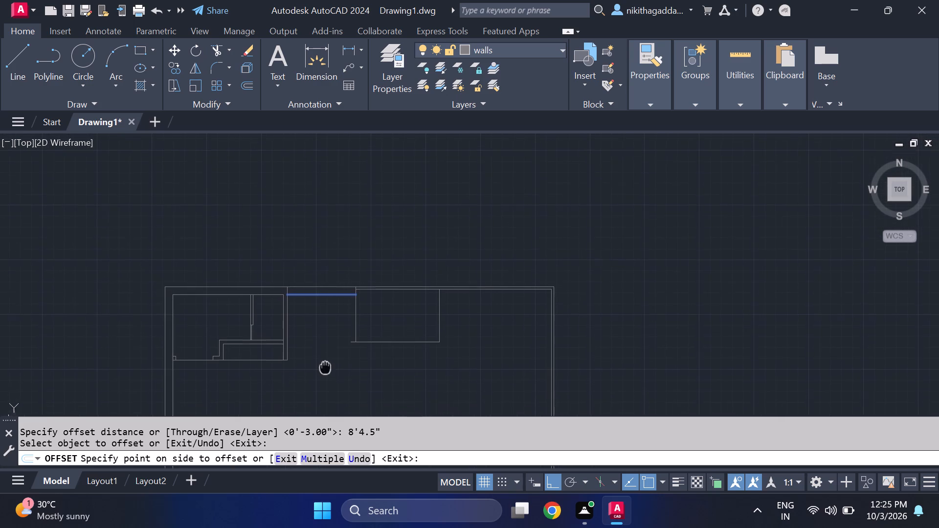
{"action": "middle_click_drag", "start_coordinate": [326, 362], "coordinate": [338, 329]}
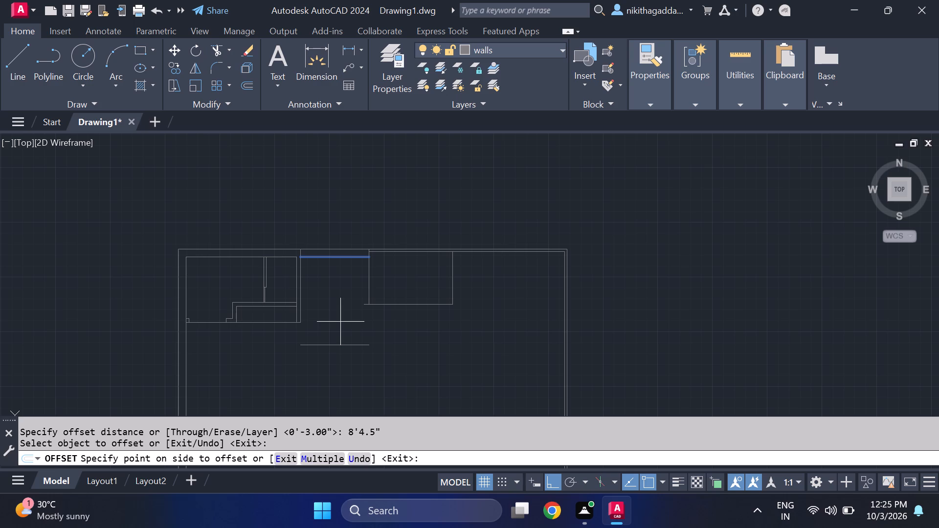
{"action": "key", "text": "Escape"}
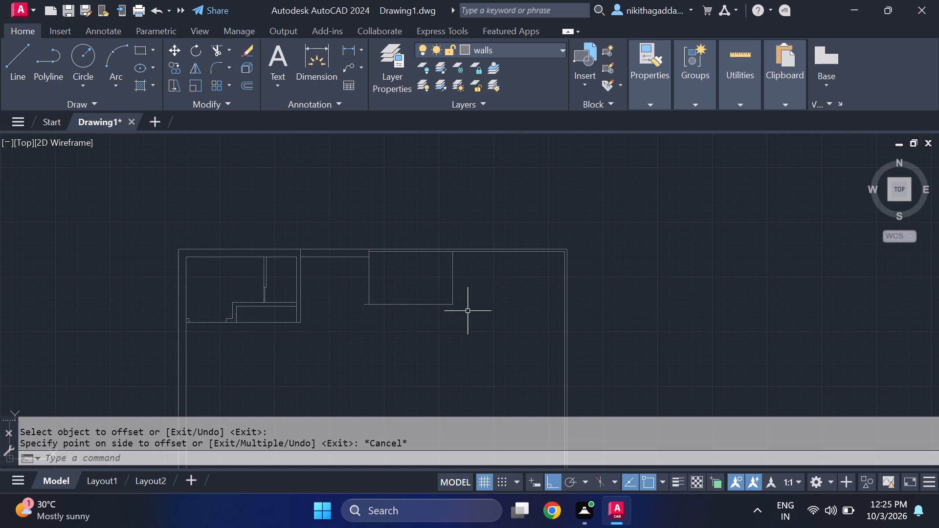
Measure the length of the enclosure's right vertical line below the top wall with a linear dimension.
{"action": "scroll", "coordinate": [453, 312], "scroll_direction": "up", "scroll_amount": 2}
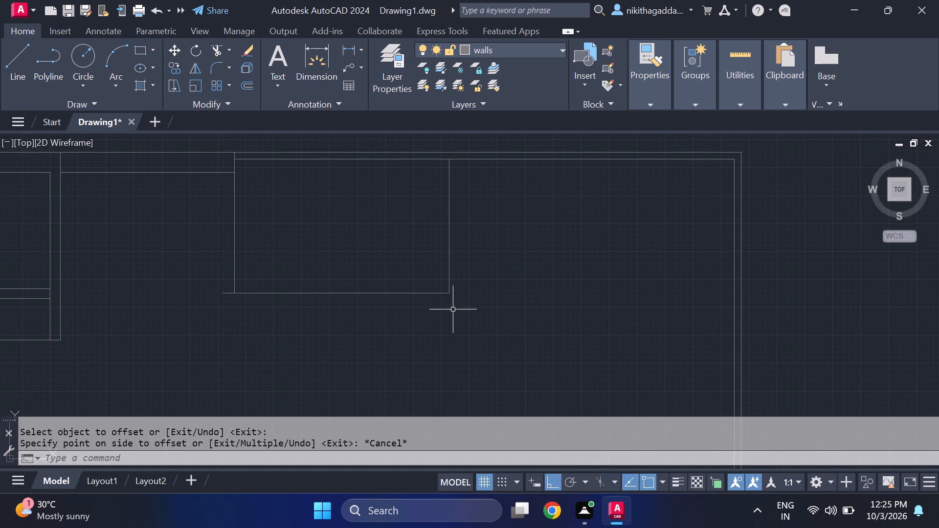
{"action": "left_click", "coordinate": [349, 50]}
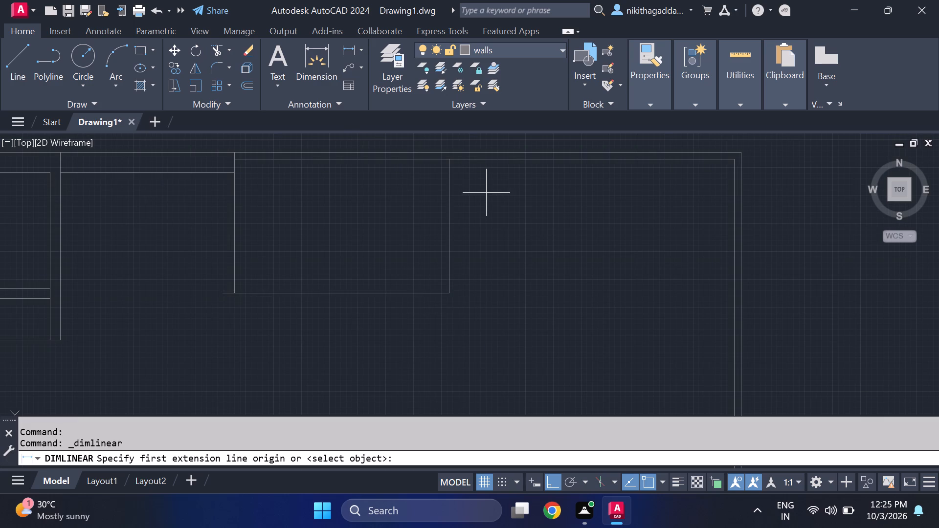
{"action": "left_click", "coordinate": [447, 159]}
{"action": "left_click", "coordinate": [448, 283]}
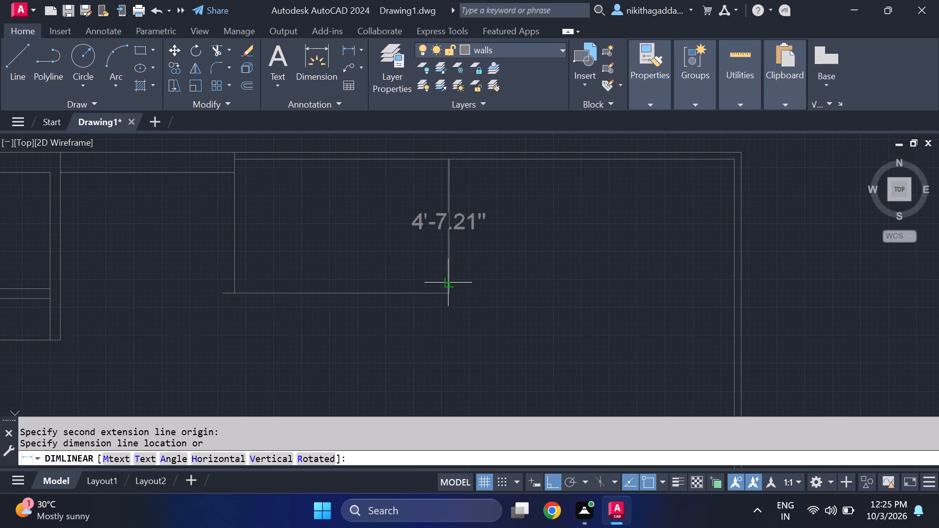
{"action": "key", "text": "Escape"}
{"action": "key", "text": "space"}
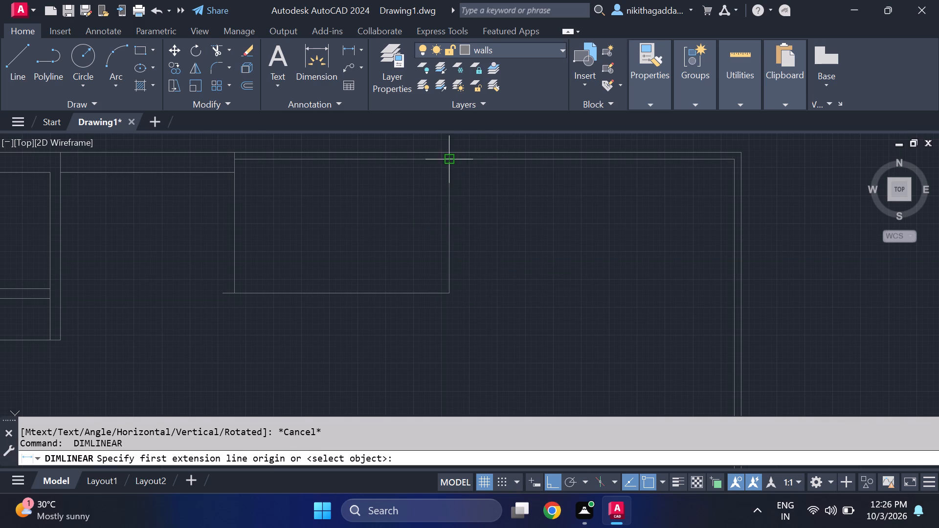
{"action": "left_click", "coordinate": [446, 163]}
{"action": "left_click", "coordinate": [450, 294]}
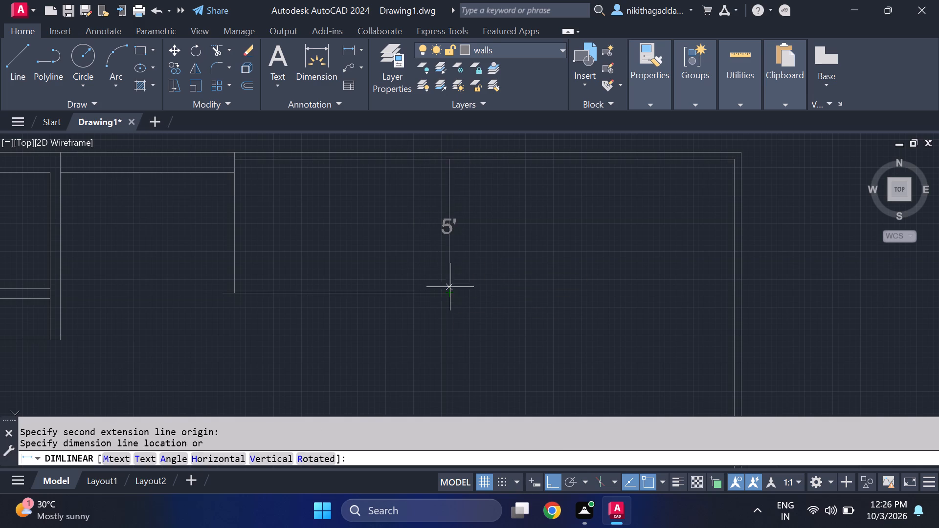
{"action": "key", "text": "Escape"}
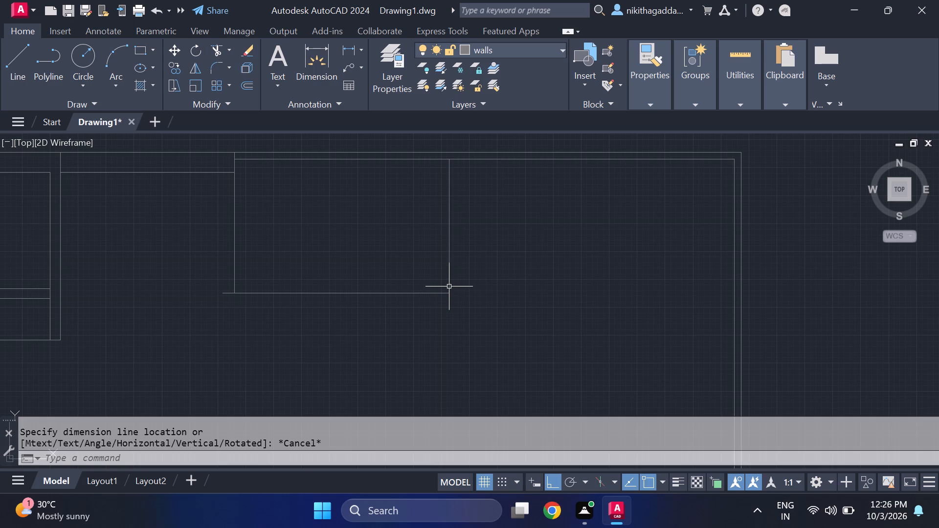
Draw a stepped line from the right wall's inner face: 3'6" left, up level with the enclosure's bottom line, and left to its lower-right corner.
{"action": "scroll", "coordinate": [449, 286], "scroll_direction": "down", "scroll_amount": 3}
{"action": "scroll", "coordinate": [445, 281], "scroll_direction": "up", "scroll_amount": 2}
{"action": "scroll", "coordinate": [406, 302], "scroll_direction": "down", "scroll_amount": 3}
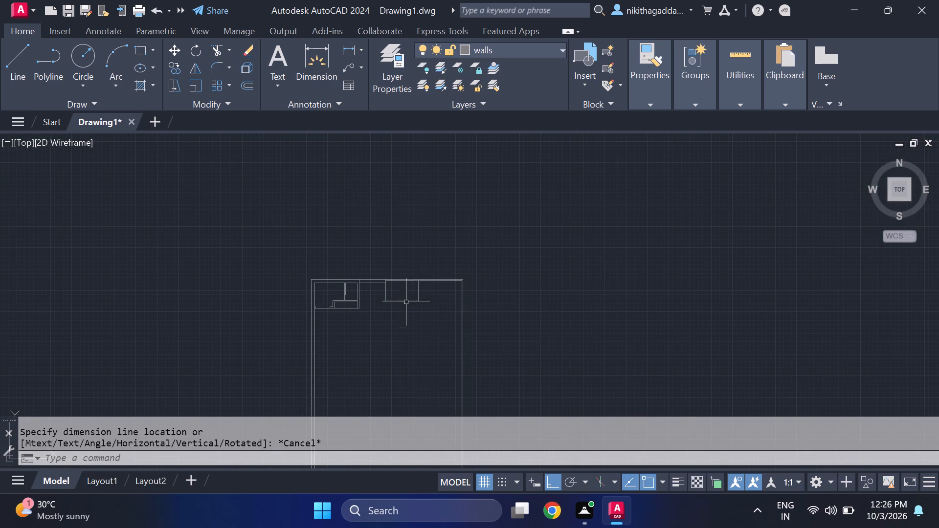
{"action": "scroll", "coordinate": [415, 282], "scroll_direction": "up", "scroll_amount": 2}
{"action": "middle_click_drag", "start_coordinate": [383, 318], "coordinate": [383, 281]}
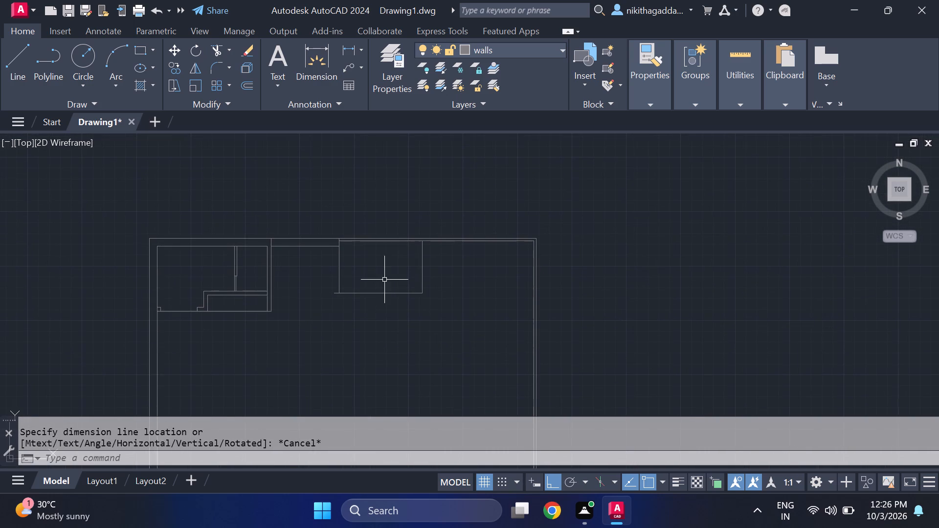
{"action": "scroll", "coordinate": [379, 288], "scroll_direction": "up", "scroll_amount": 1}
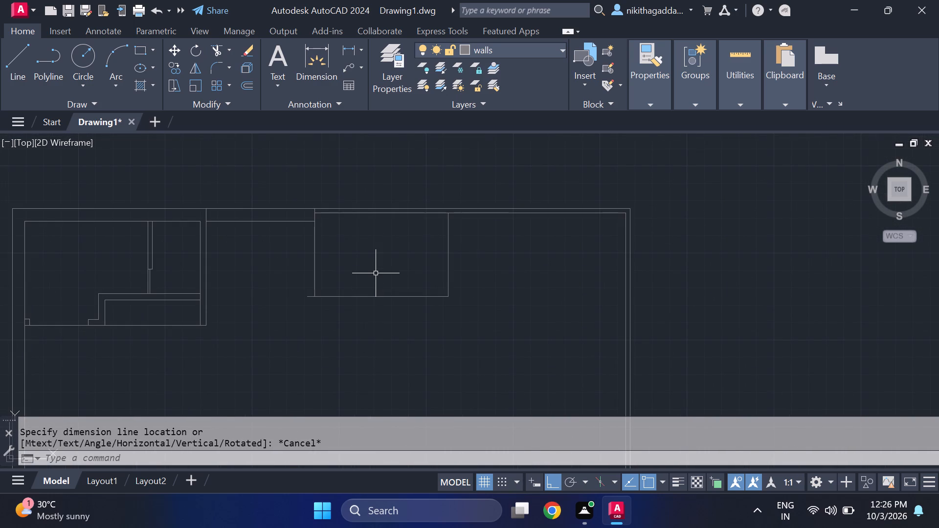
{"action": "scroll", "coordinate": [254, 317], "scroll_direction": "down", "scroll_amount": 2}
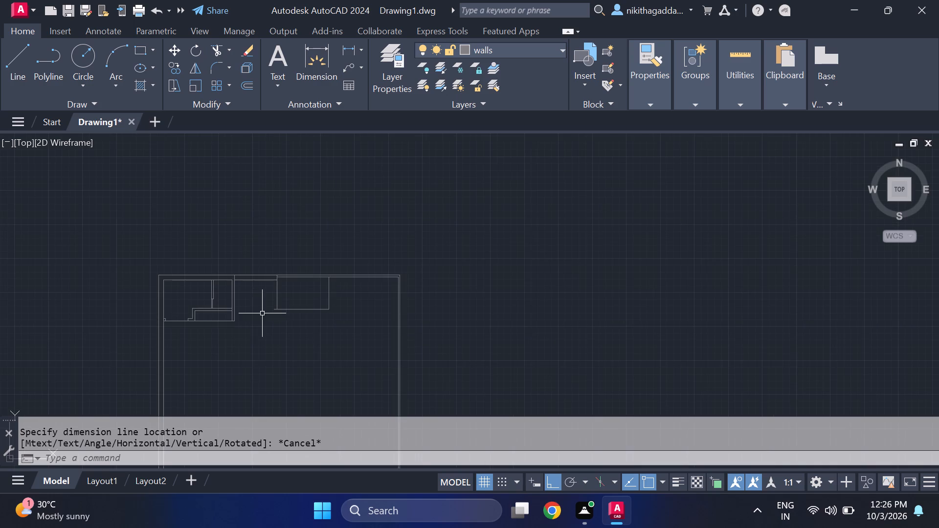
{"action": "scroll", "coordinate": [267, 311], "scroll_direction": "up", "scroll_amount": 2}
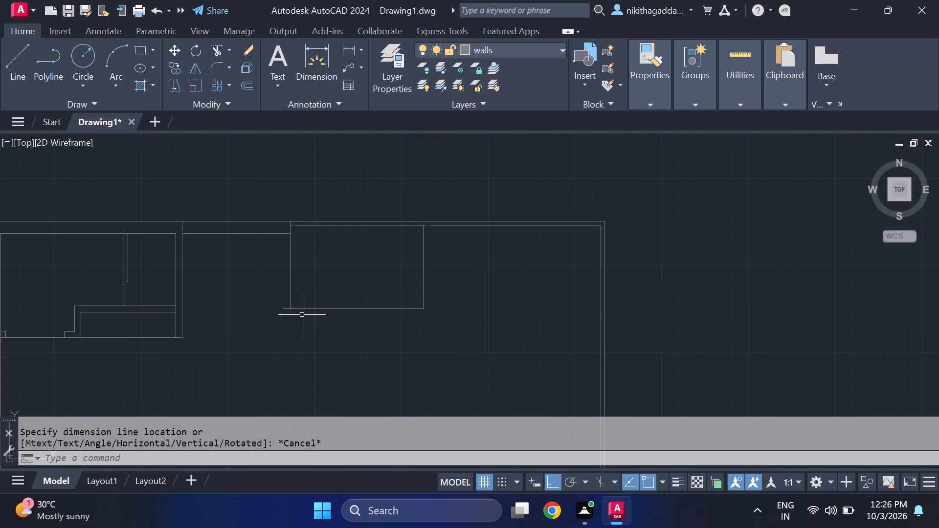
{"action": "key", "text": "l"}
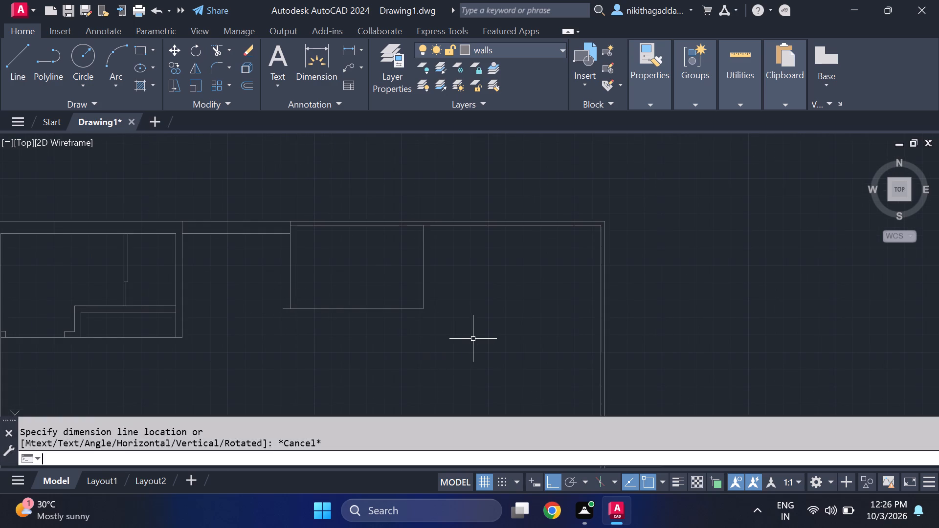
{"action": "key", "text": "Return"}
{"action": "middle_click_drag", "start_coordinate": [531, 314], "coordinate": [513, 275]}
{"action": "scroll", "coordinate": [528, 310], "scroll_direction": "down", "scroll_amount": 1}
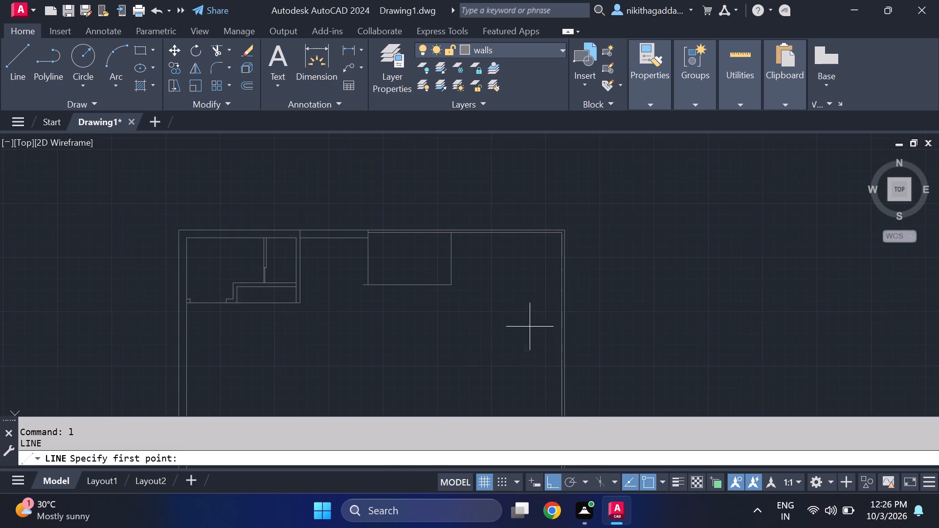
{"action": "left_click", "coordinate": [562, 344]}
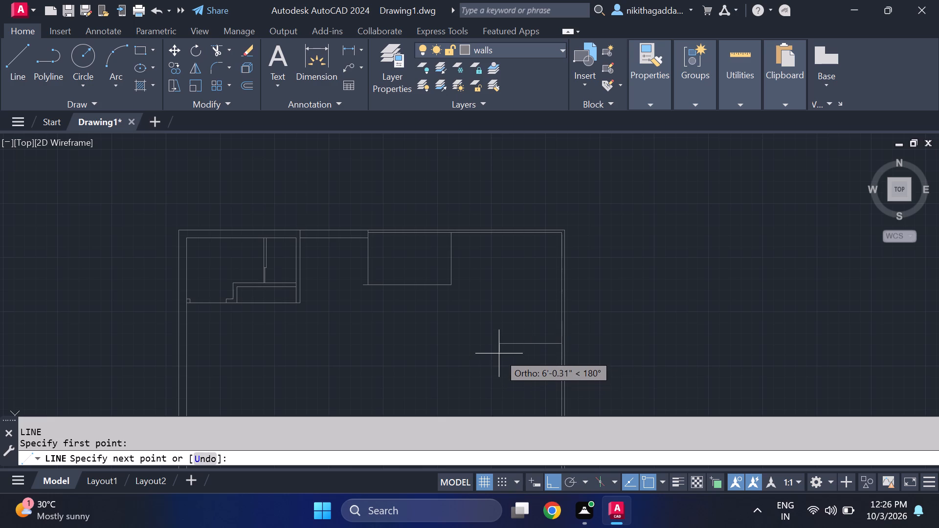
{"action": "type", "text": "3'6\""}
{"action": "key", "text": "Return"}
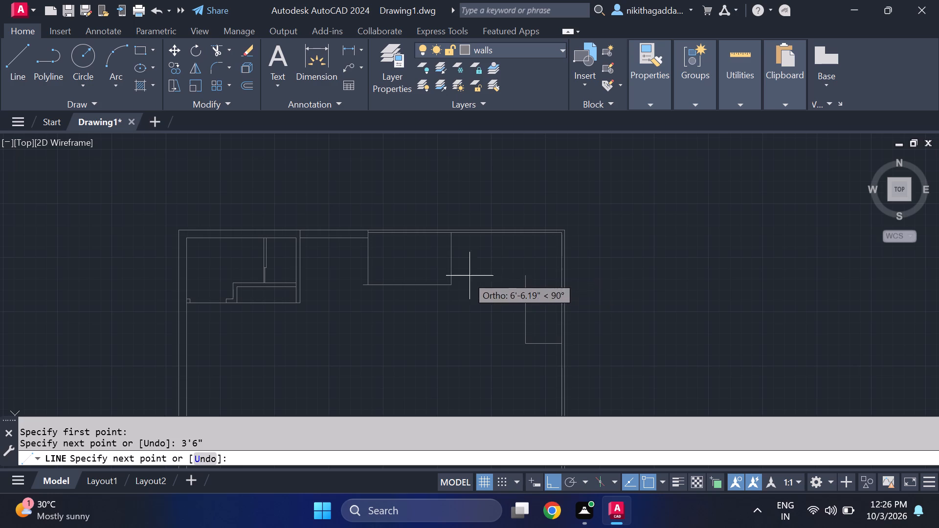
{"action": "left_click", "coordinate": [527, 285]}
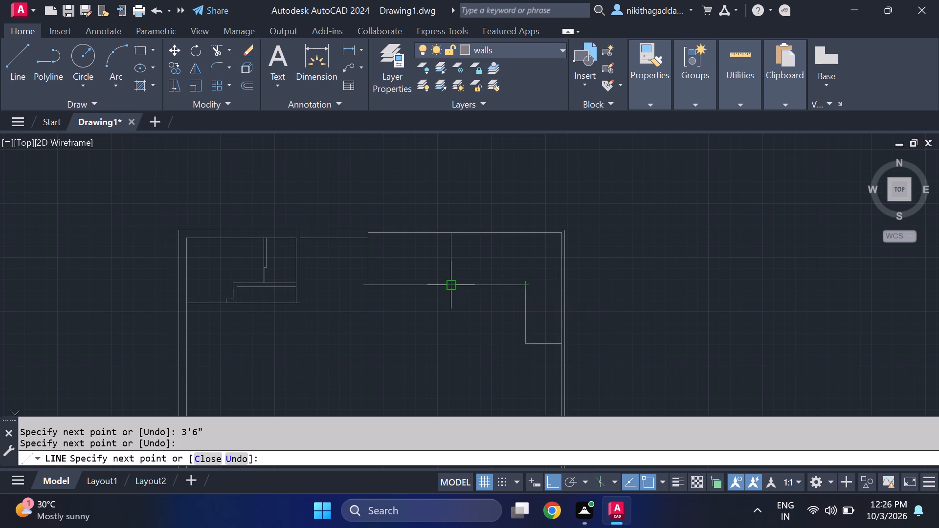
{"action": "left_click", "coordinate": [452, 287]}
{"action": "key", "text": "Escape"}
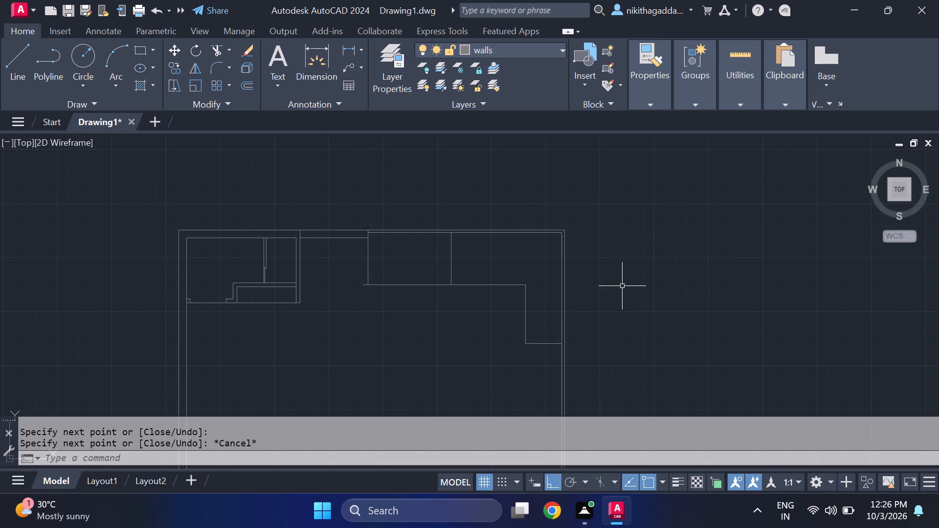
Examine the new stepped line beside the right wall and the enclosure's bottom line with its lower-left overhang.
{"action": "middle_click_drag", "start_coordinate": [539, 333], "coordinate": [537, 290]}
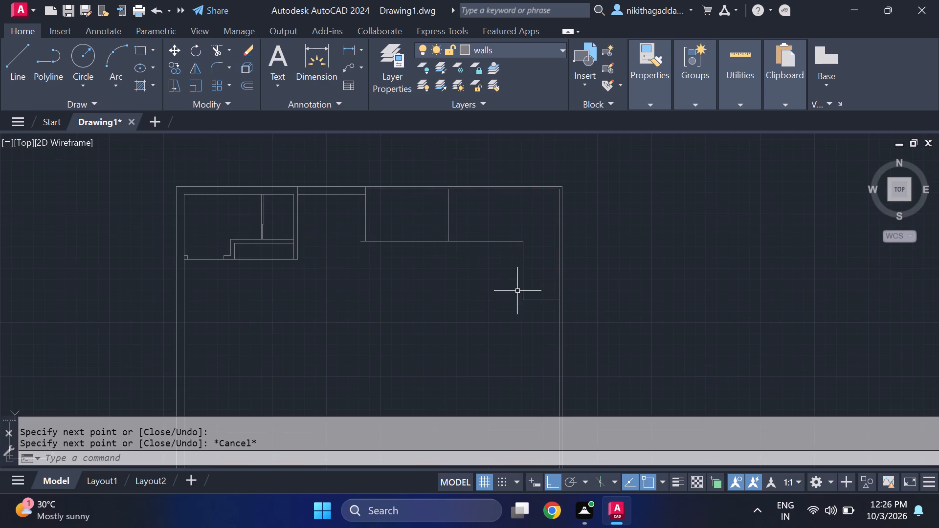
{"action": "scroll", "coordinate": [521, 277], "scroll_direction": "down", "scroll_amount": 2}
{"action": "scroll", "coordinate": [521, 274], "scroll_direction": "up", "scroll_amount": 2}
{"action": "middle_click_drag", "start_coordinate": [503, 242], "coordinate": [503, 270]}
{"action": "scroll", "coordinate": [468, 279], "scroll_direction": "up", "scroll_amount": 1}
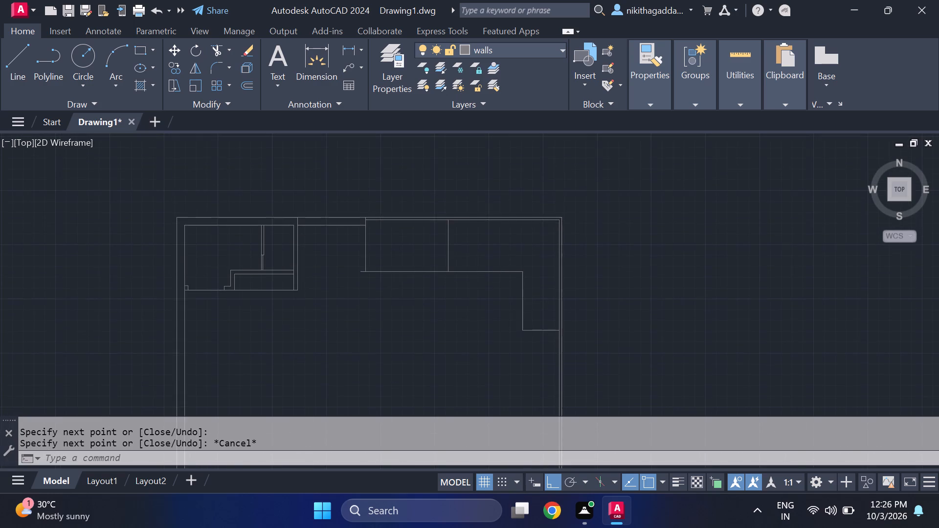
{"action": "scroll", "coordinate": [468, 279], "scroll_direction": "up", "scroll_amount": 1}
{"action": "scroll", "coordinate": [468, 279], "scroll_direction": "down", "scroll_amount": 5}
{"action": "scroll", "coordinate": [482, 292], "scroll_direction": "up", "scroll_amount": 3}
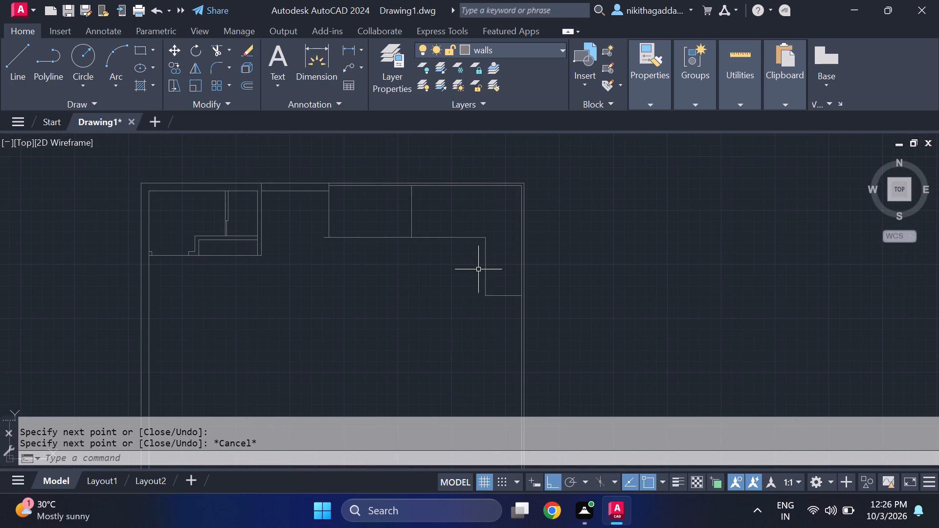
{"action": "middle_click_drag", "start_coordinate": [476, 256], "coordinate": [598, 235]}
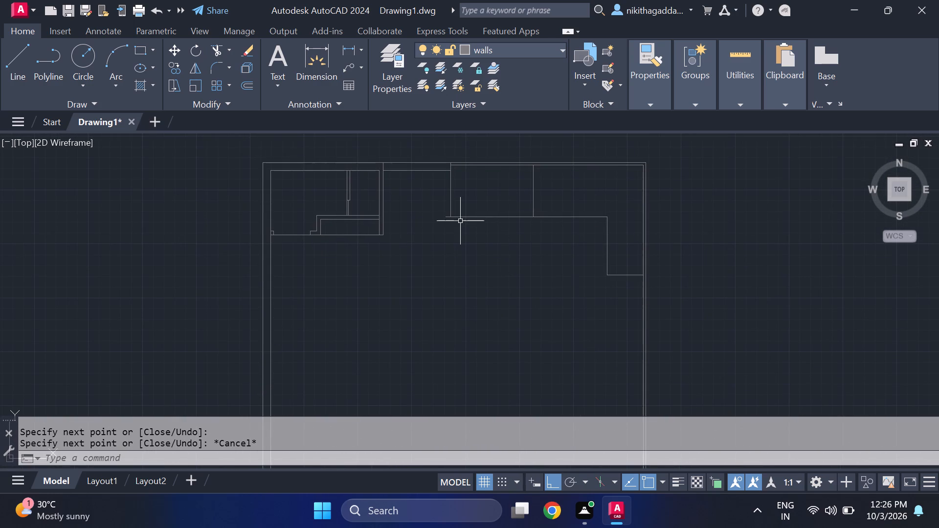
{"action": "scroll", "coordinate": [456, 225], "scroll_direction": "up", "scroll_amount": 2}
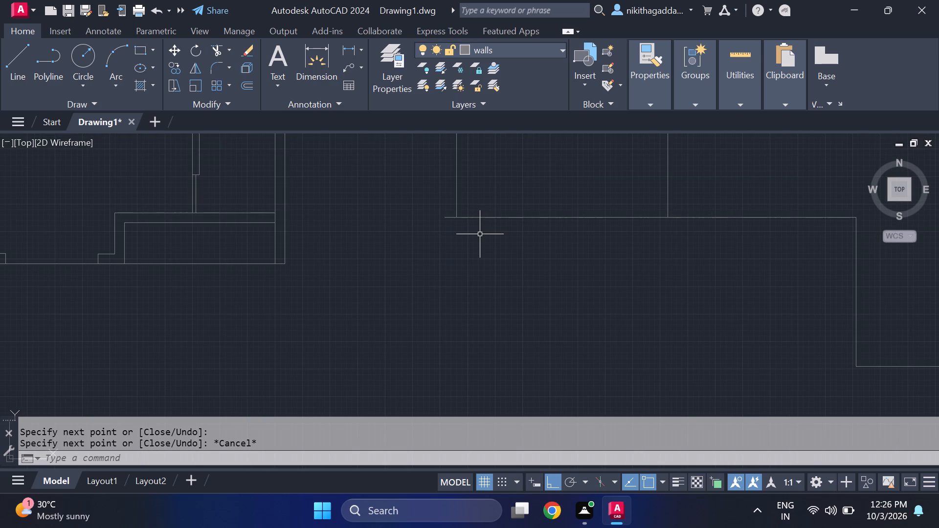
{"action": "middle_click_drag", "start_coordinate": [479, 234], "coordinate": [340, 252]}
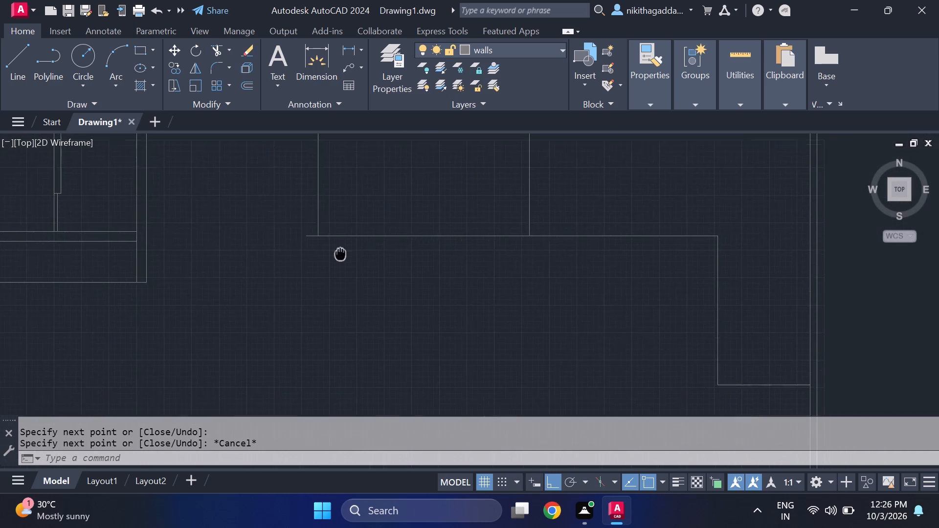
{"action": "middle_click_drag", "start_coordinate": [340, 252], "coordinate": [313, 262]}
{"action": "scroll", "coordinate": [469, 262], "scroll_direction": "down", "scroll_amount": 2}
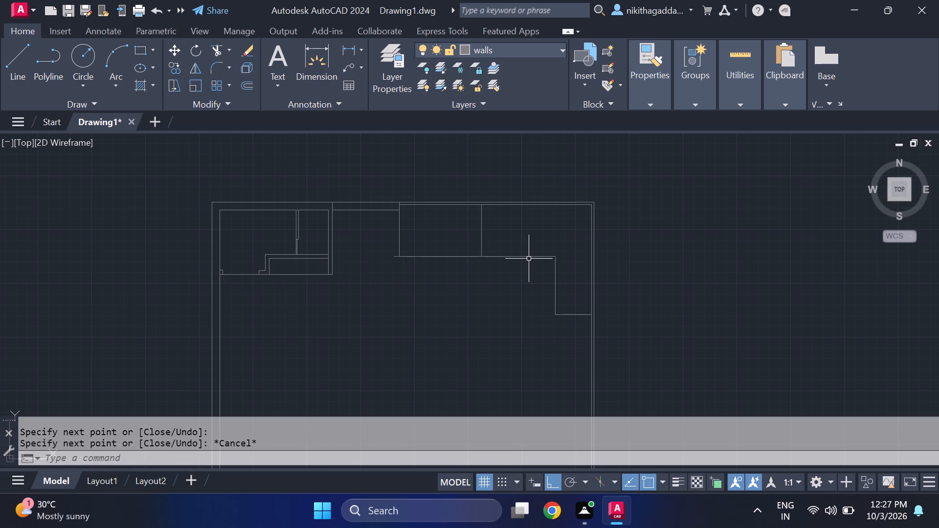
{"action": "left_click", "coordinate": [529, 259]}
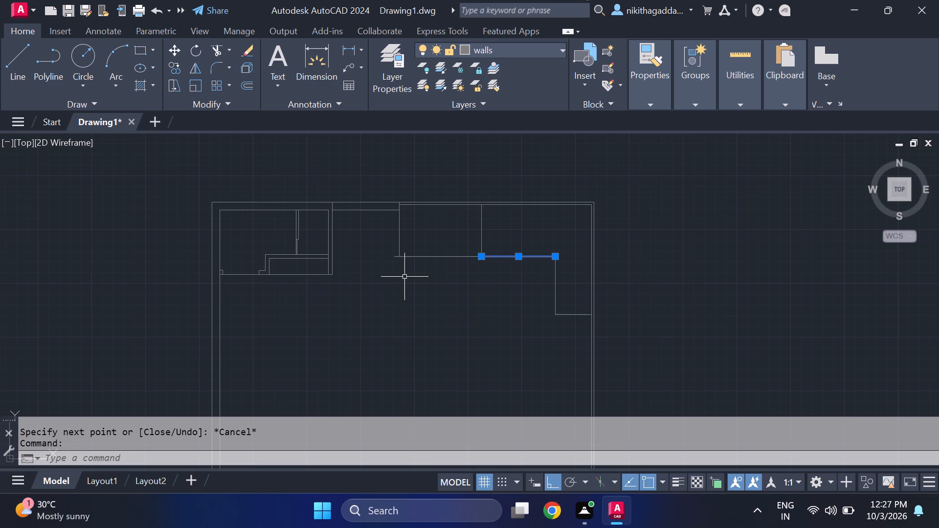
{"action": "key", "text": "Escape"}
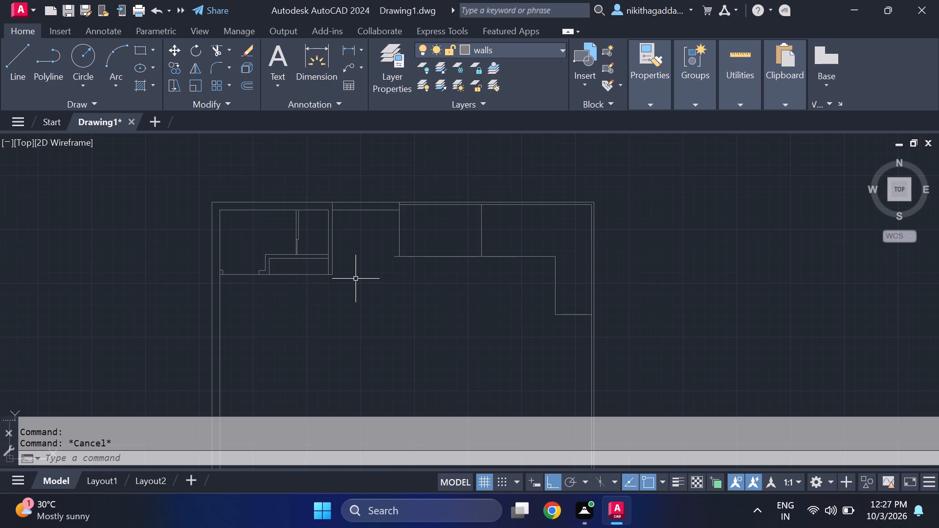
Examine the segments of the enclosure's bottom line and the stepped line beside the right wall, and their place in the plan.
{"action": "left_click_drag", "start_coordinate": [447, 243], "coordinate": [441, 265]}
{"action": "left_click", "coordinate": [401, 326]}
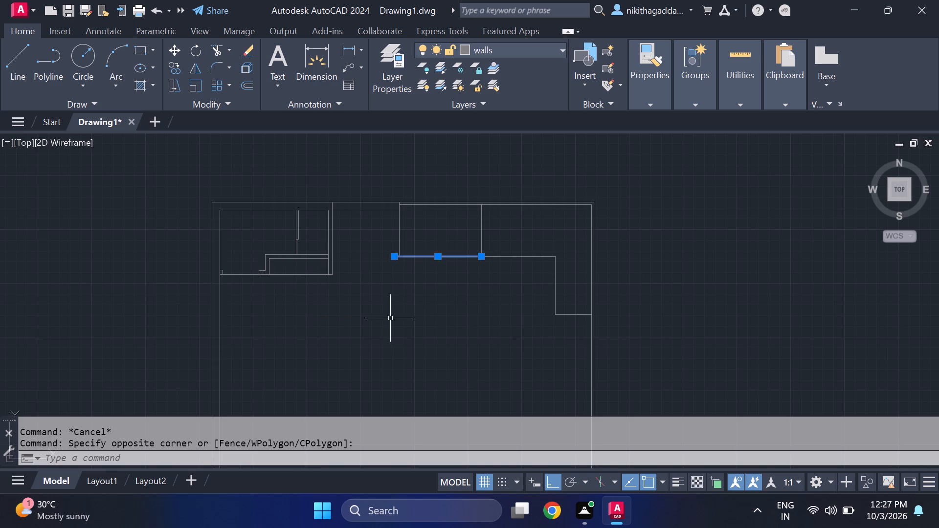
{"action": "left_click", "coordinate": [524, 250]}
{"action": "left_click", "coordinate": [499, 302]}
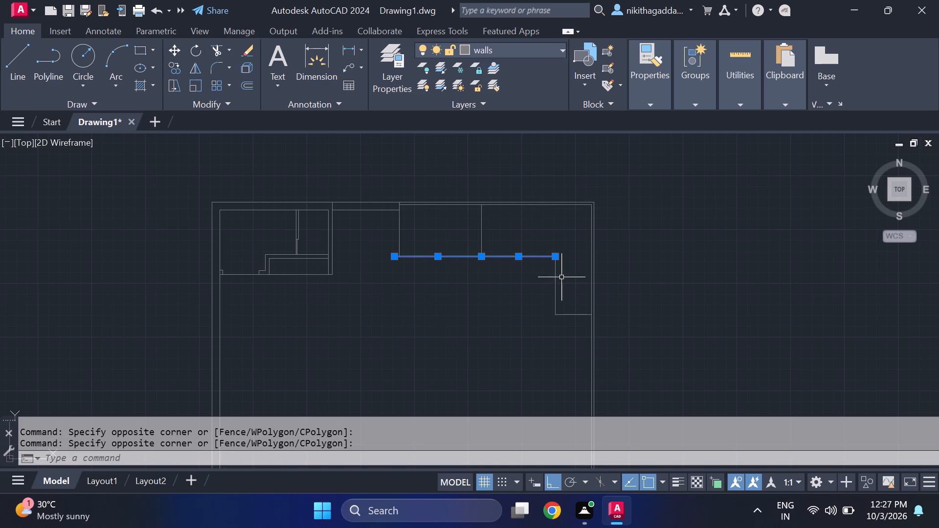
{"action": "left_click_drag", "start_coordinate": [563, 277], "coordinate": [538, 314]}
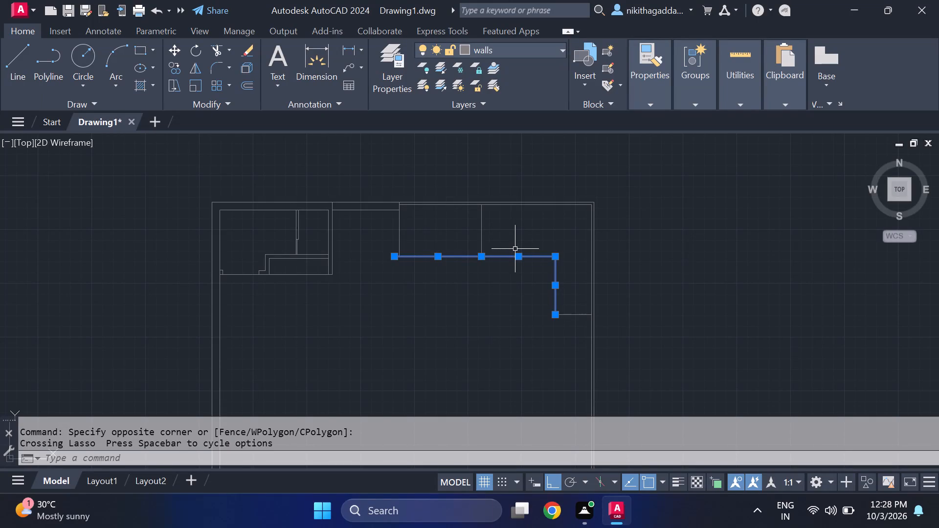
{"action": "key", "text": "Escape"}
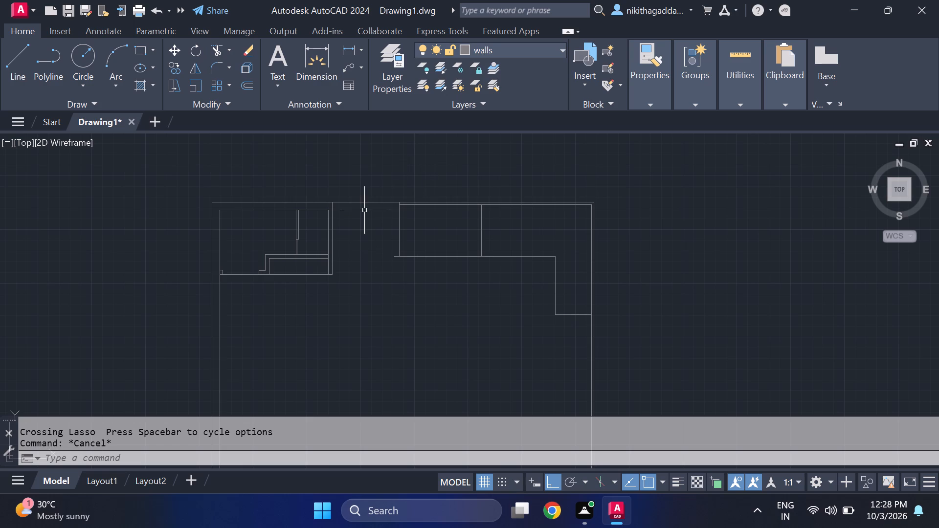
{"action": "scroll", "coordinate": [410, 307], "scroll_direction": "down", "scroll_amount": 4}
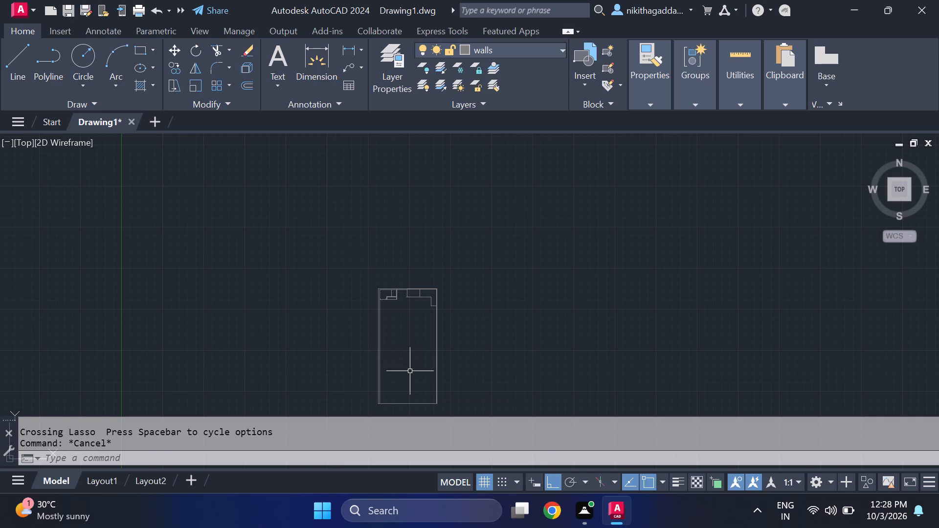
{"action": "scroll", "coordinate": [320, 305], "scroll_direction": "up", "scroll_amount": 3}
{"action": "middle_click_drag", "start_coordinate": [623, 329], "coordinate": [555, 323]}
{"action": "scroll", "coordinate": [542, 257], "scroll_direction": "up", "scroll_amount": 4}
{"action": "scroll", "coordinate": [541, 257], "scroll_direction": "down", "scroll_amount": 6}
{"action": "scroll", "coordinate": [537, 264], "scroll_direction": "up", "scroll_amount": 2}
{"action": "middle_click_drag", "start_coordinate": [626, 285], "coordinate": [583, 291]}
{"action": "scroll", "coordinate": [578, 291], "scroll_direction": "up", "scroll_amount": 1}
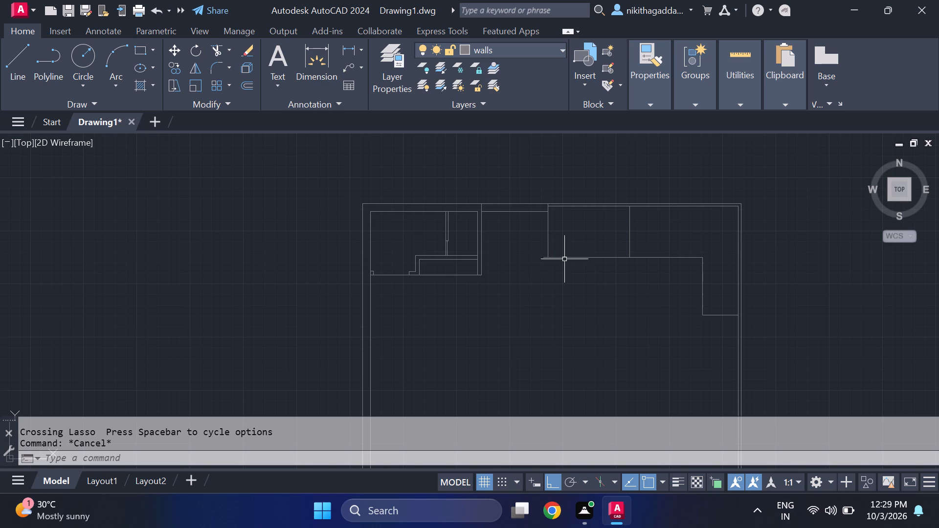
Measure the upper-left room's inside width and its depth from the top wall to the bottom line with linear dimensions.
{"action": "left_click", "coordinate": [350, 45]}
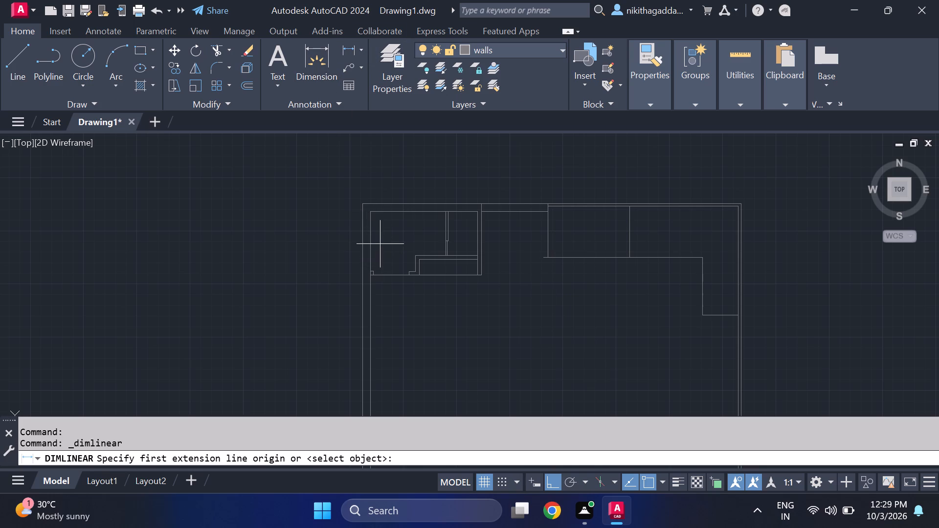
{"action": "left_click", "coordinate": [373, 242]}
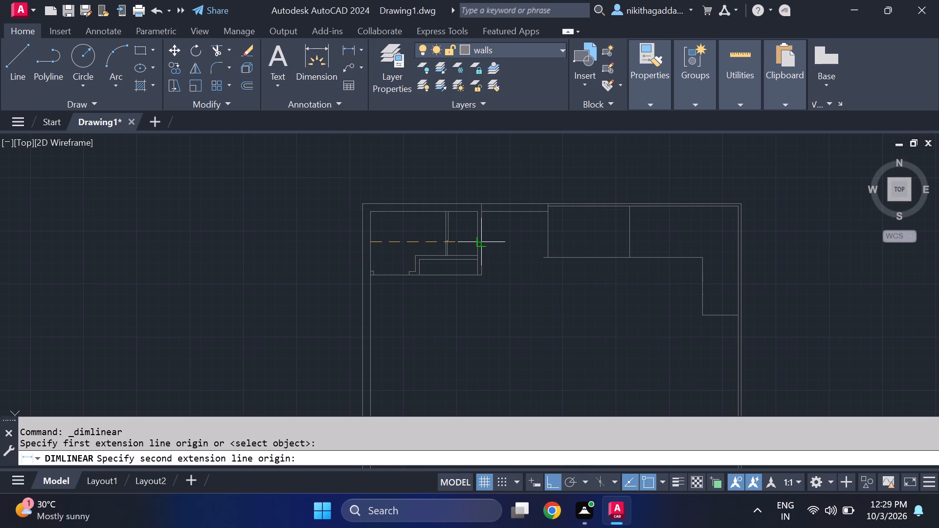
{"action": "left_click", "coordinate": [474, 242]}
{"action": "key", "text": "Escape"}
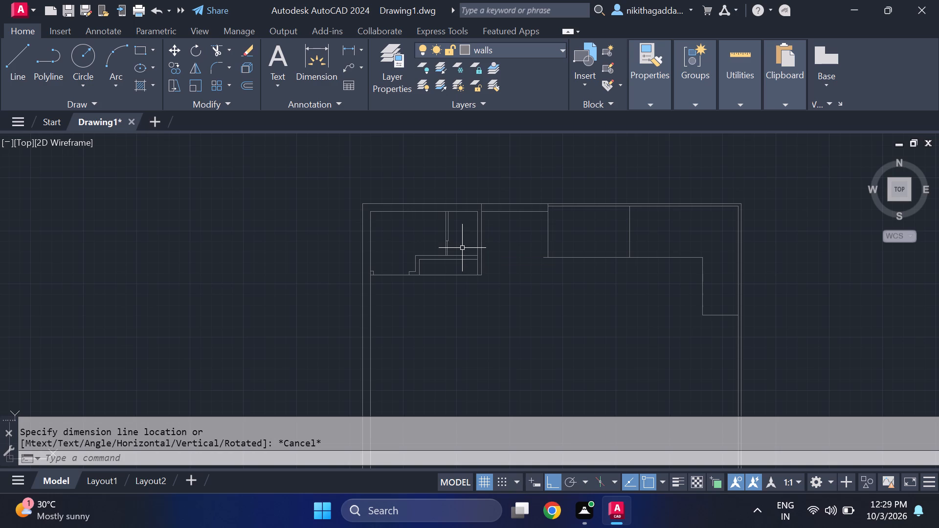
{"action": "left_click", "coordinate": [352, 45]}
{"action": "left_click", "coordinate": [400, 213]}
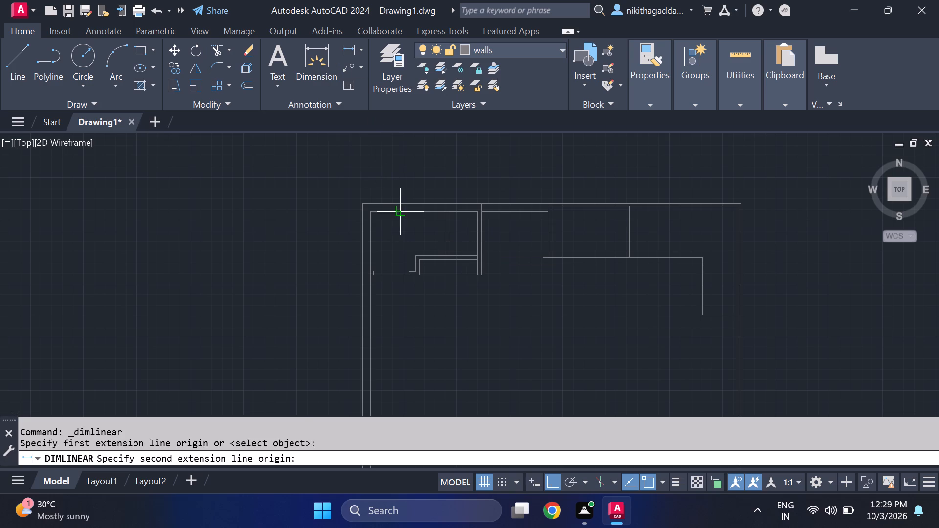
{"action": "left_click", "coordinate": [399, 271]}
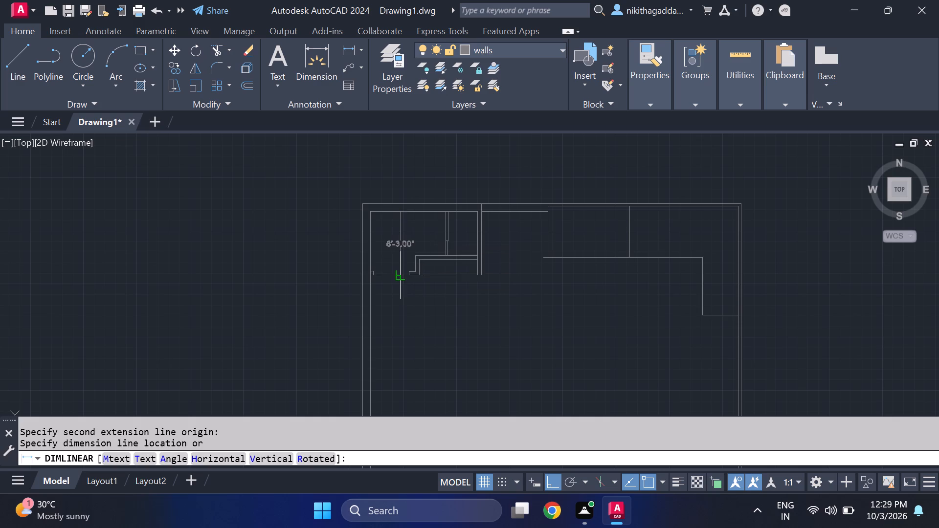
{"action": "key", "text": "Escape"}
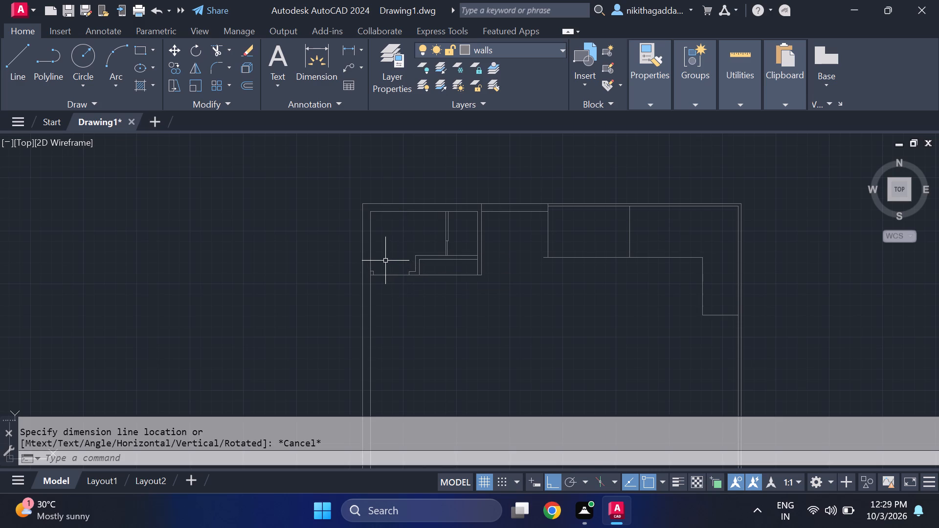
Measure the gap between the upper-left room's right wall and the enclosure's left line with a linear dimension.
{"action": "left_click", "coordinate": [343, 48]}
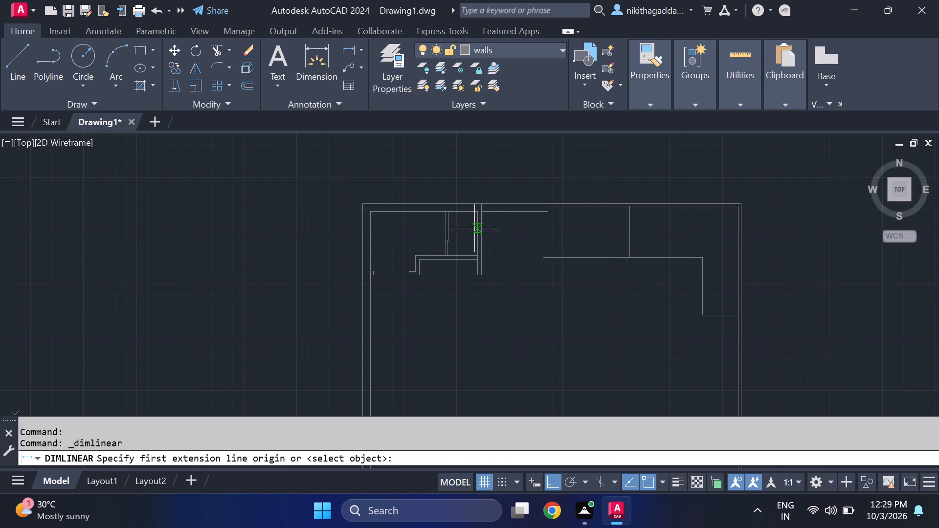
{"action": "left_click", "coordinate": [481, 238]}
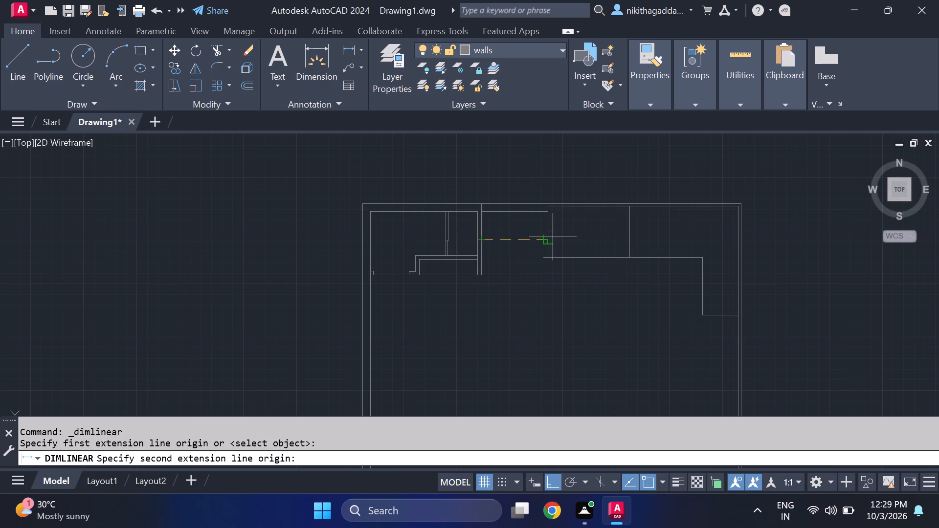
{"action": "left_click", "coordinate": [553, 237]}
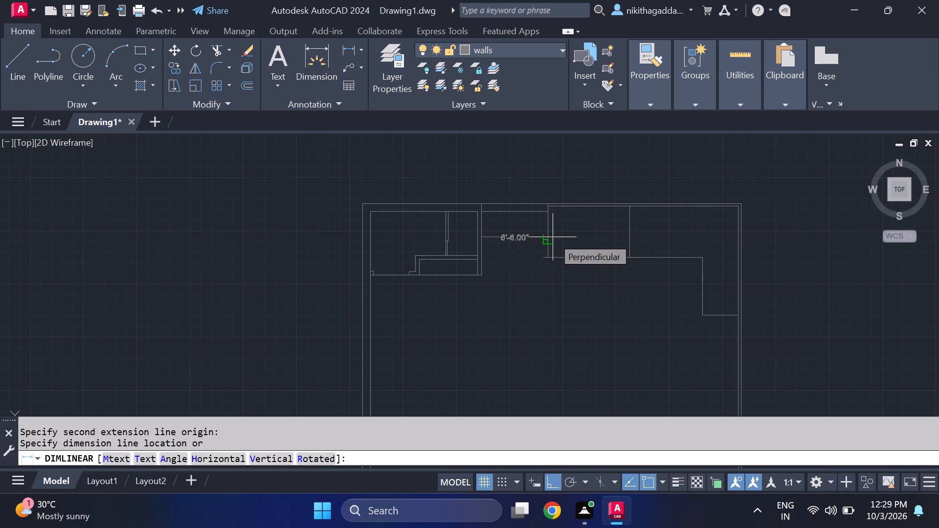
{"action": "key", "text": "Escape"}
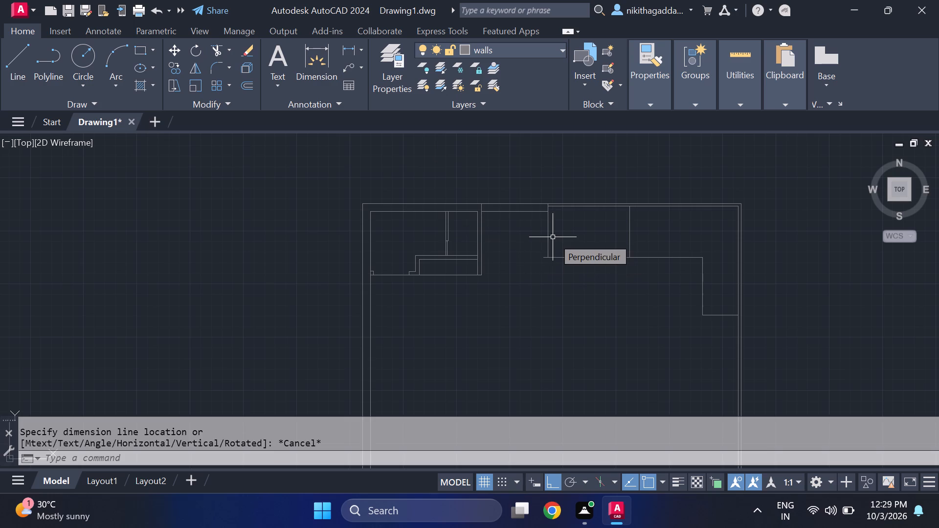
Place a vertical linear dimension inside the enclosure, from the top wall's inner line to the enclosure's bottom line.
{"action": "key", "text": "space"}
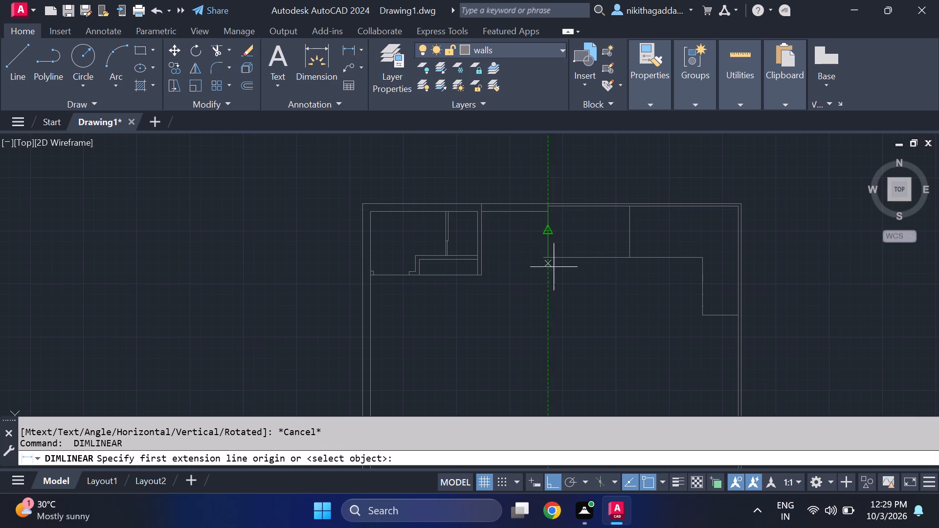
{"action": "left_click", "coordinate": [580, 209]}
{"action": "left_click", "coordinate": [581, 257]}
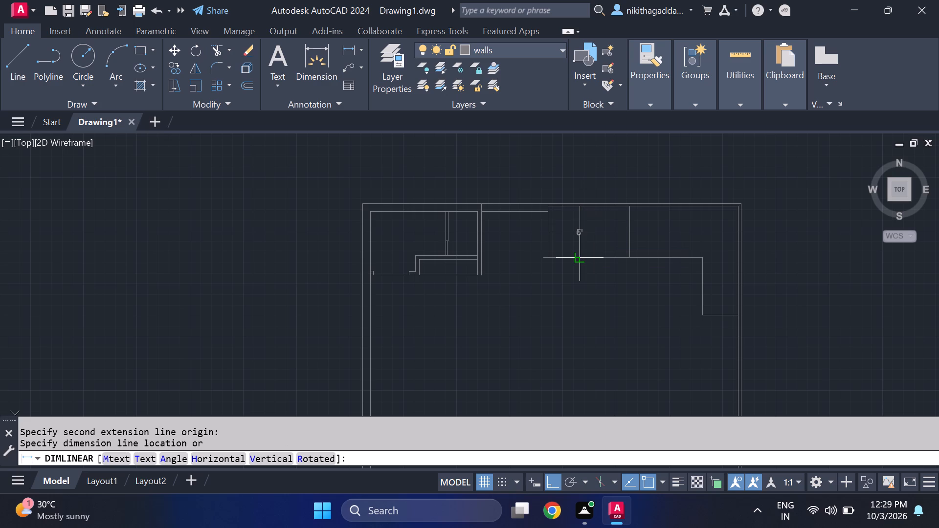
{"action": "left_click", "coordinate": [578, 225]}
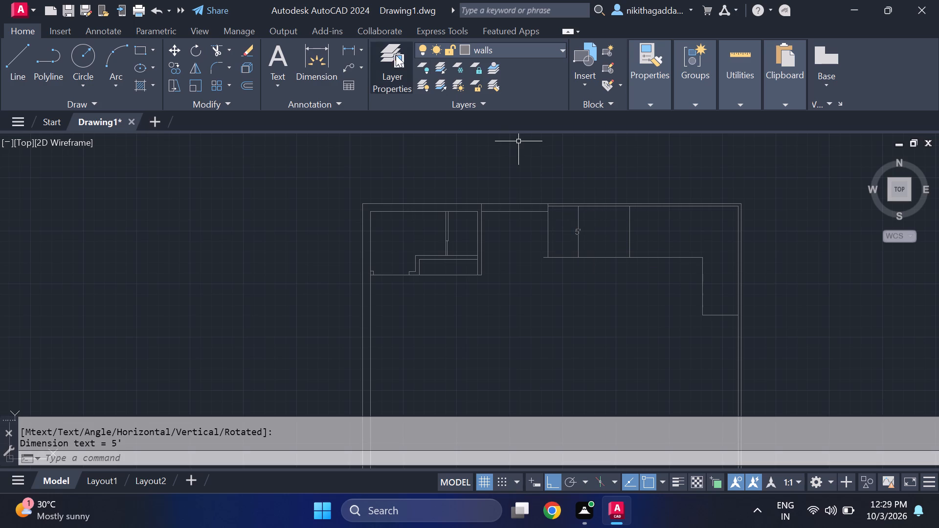
Measure the enclosure's width between its left and right vertical lines with a linear dimension.
{"action": "left_click", "coordinate": [348, 44]}
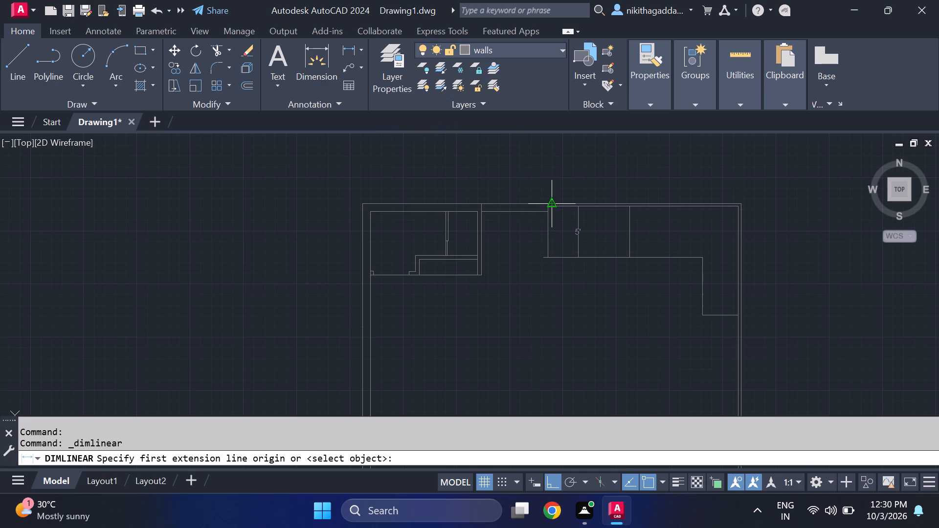
{"action": "left_click", "coordinate": [549, 235]}
{"action": "left_click", "coordinate": [625, 233]}
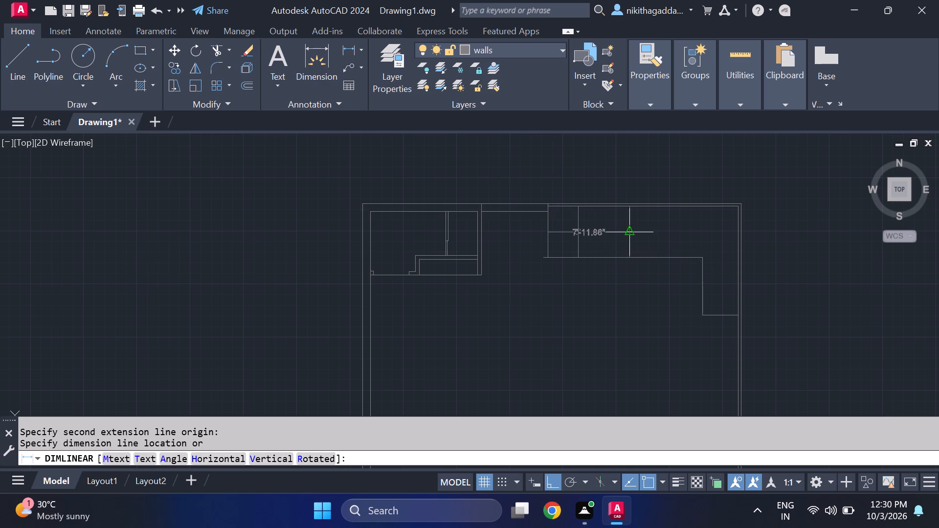
{"action": "key", "text": "Escape"}
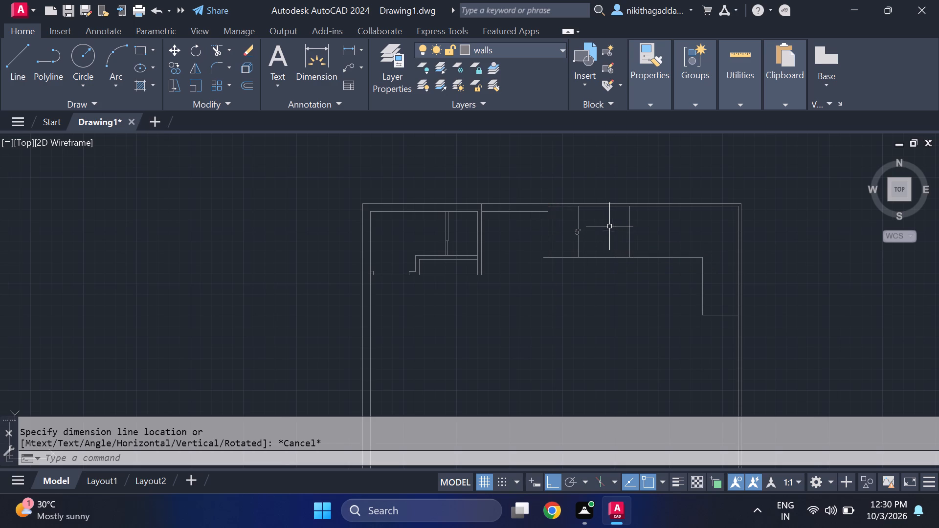
Offset the stepped line's vertical segment 9" toward the interior, and both segments of the long horizontal bottom line 9" downward.
{"action": "scroll", "coordinate": [607, 224], "scroll_direction": "up", "scroll_amount": 1}
{"action": "scroll", "coordinate": [488, 264], "scroll_direction": "down", "scroll_amount": 2}
{"action": "scroll", "coordinate": [515, 285], "scroll_direction": "up", "scroll_amount": 2}
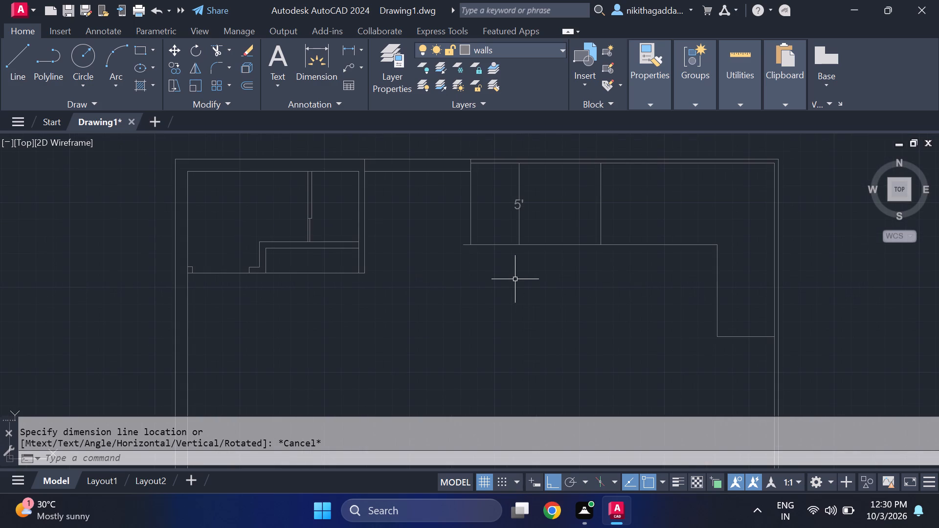
{"action": "scroll", "coordinate": [514, 277], "scroll_direction": "up", "scroll_amount": 1}
{"action": "scroll", "coordinate": [410, 268], "scroll_direction": "down", "scroll_amount": 2}
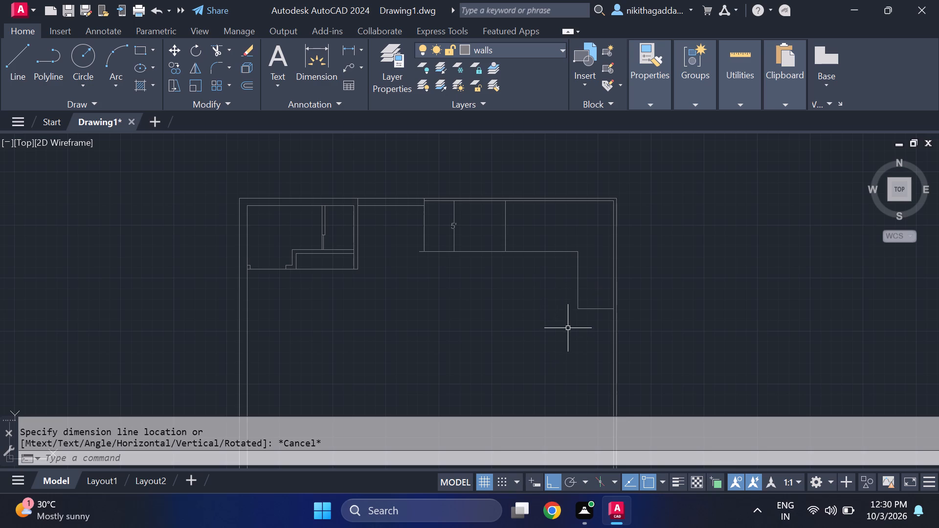
{"action": "type", "text": "of"}
{"action": "key", "text": "Return"}
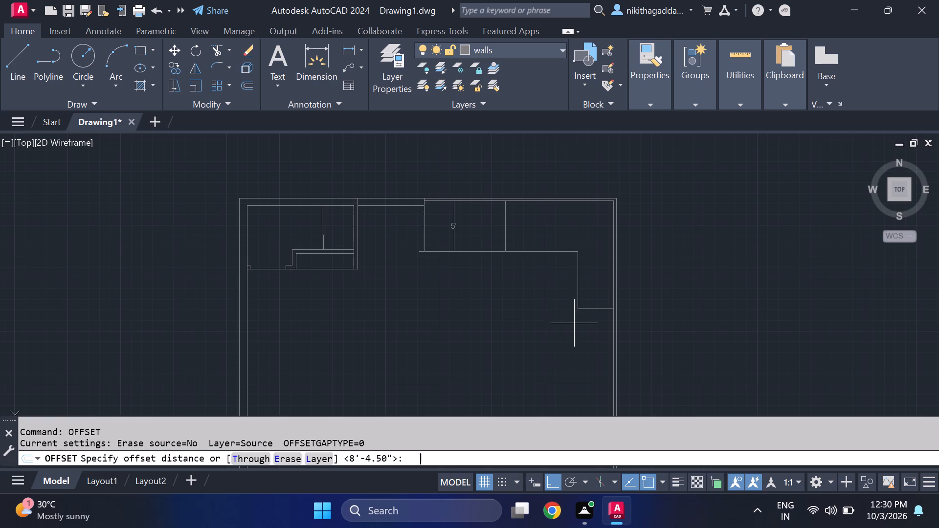
{"action": "key", "text": "8"}
{"action": "key", "text": "Escape"}
{"action": "type", "text": "of"}
{"action": "key", "text": "Return"}
{"action": "type", "text": "9\""}
{"action": "key", "text": "Return"}
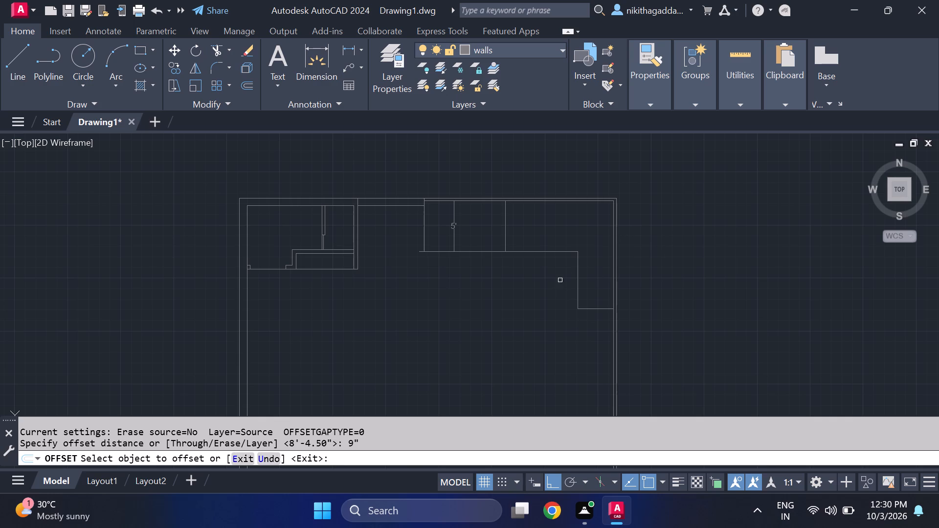
{"action": "left_click", "coordinate": [579, 271]}
{"action": "left_click", "coordinate": [552, 288]}
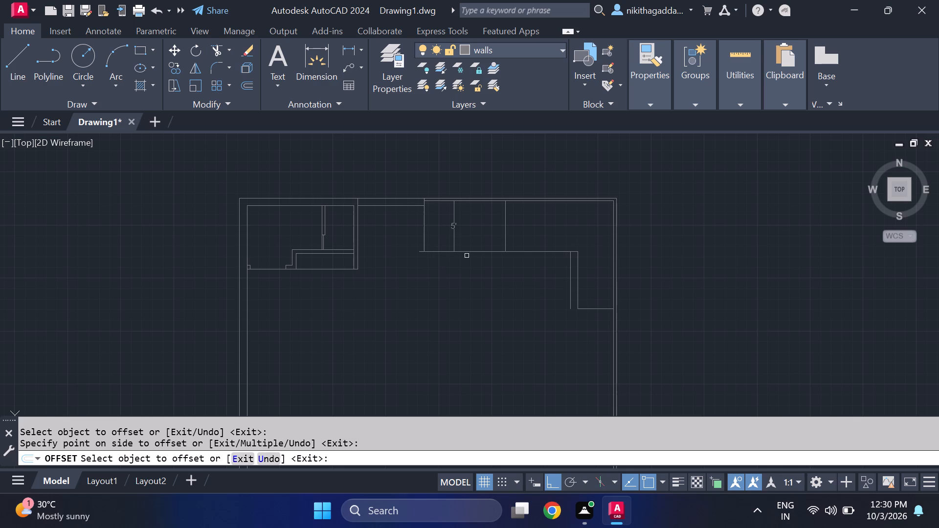
{"action": "left_click", "coordinate": [483, 252]}
{"action": "left_click", "coordinate": [476, 286]}
{"action": "left_click", "coordinate": [517, 251]}
{"action": "left_click", "coordinate": [517, 276]}
{"action": "key", "text": "Escape"}
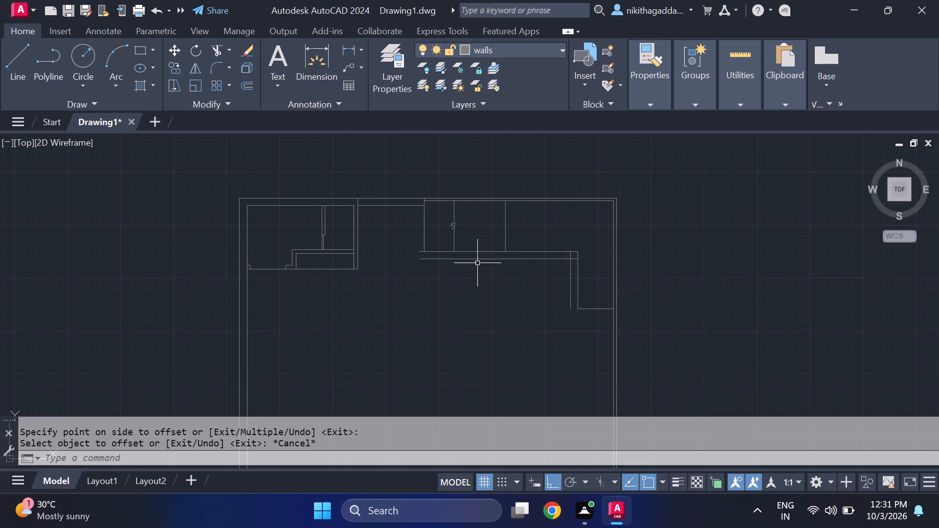
Trim the overlapping ends of the offset horizontal and vertical lines at the stepped wall's inner corner.
{"action": "scroll", "coordinate": [485, 299], "scroll_direction": "down", "scroll_amount": 3}
{"action": "scroll", "coordinate": [486, 312], "scroll_direction": "up", "scroll_amount": 2}
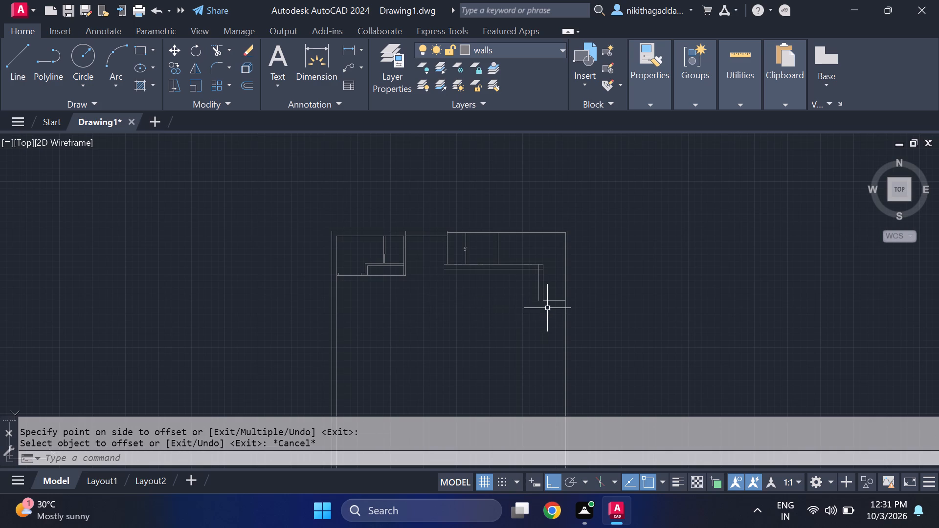
{"action": "scroll", "coordinate": [535, 275], "scroll_direction": "up", "scroll_amount": 1}
{"action": "type", "text": "tr"}
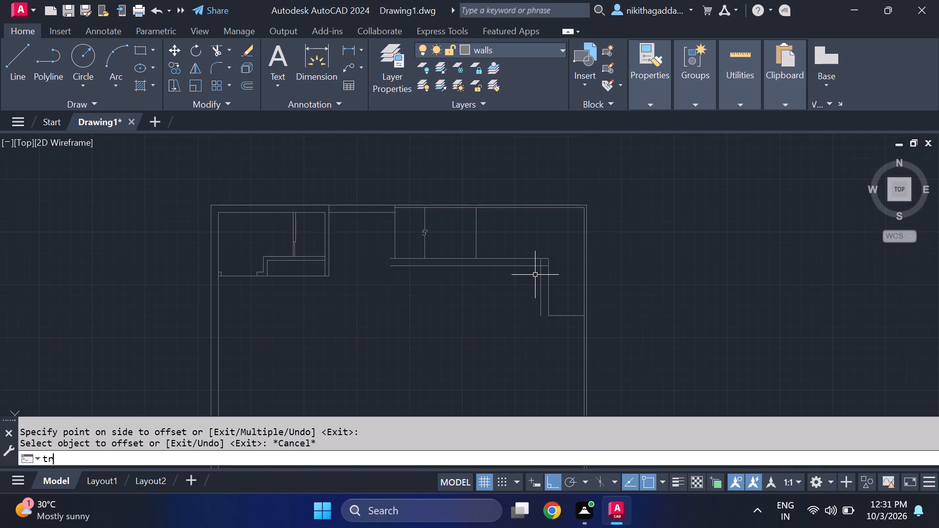
{"action": "key", "text": "Return"}
{"action": "scroll", "coordinate": [554, 245], "scroll_direction": "up", "scroll_amount": 2}
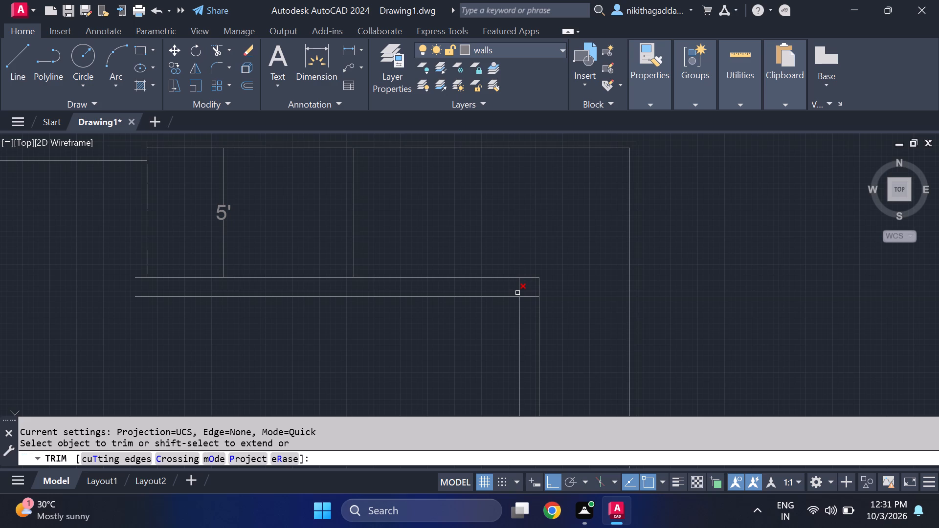
{"action": "scroll", "coordinate": [506, 275], "scroll_direction": "up", "scroll_amount": 1}
{"action": "left_click_drag", "start_coordinate": [521, 300], "coordinate": [523, 298]}
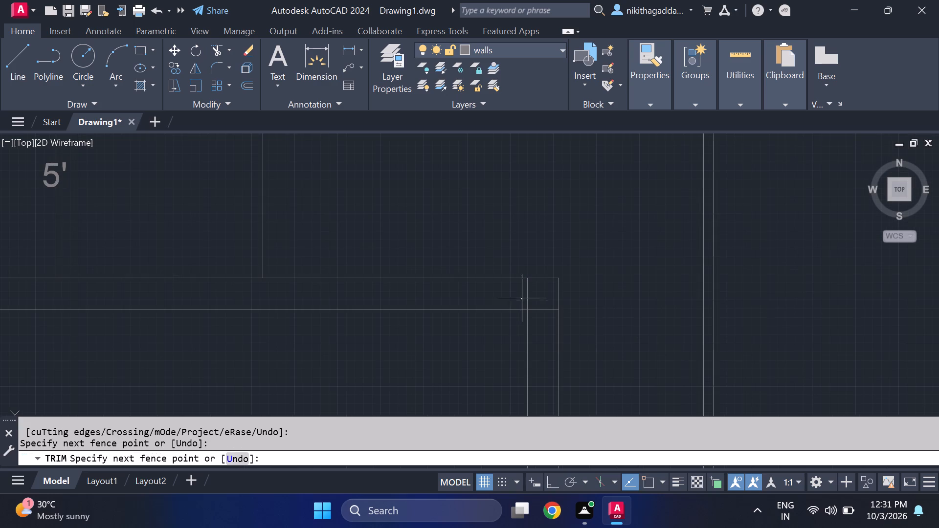
{"action": "left_click_drag", "start_coordinate": [523, 298], "coordinate": [544, 311]}
{"action": "scroll", "coordinate": [544, 316], "scroll_direction": "down", "scroll_amount": 5}
{"action": "scroll", "coordinate": [522, 337], "scroll_direction": "up", "scroll_amount": 1}
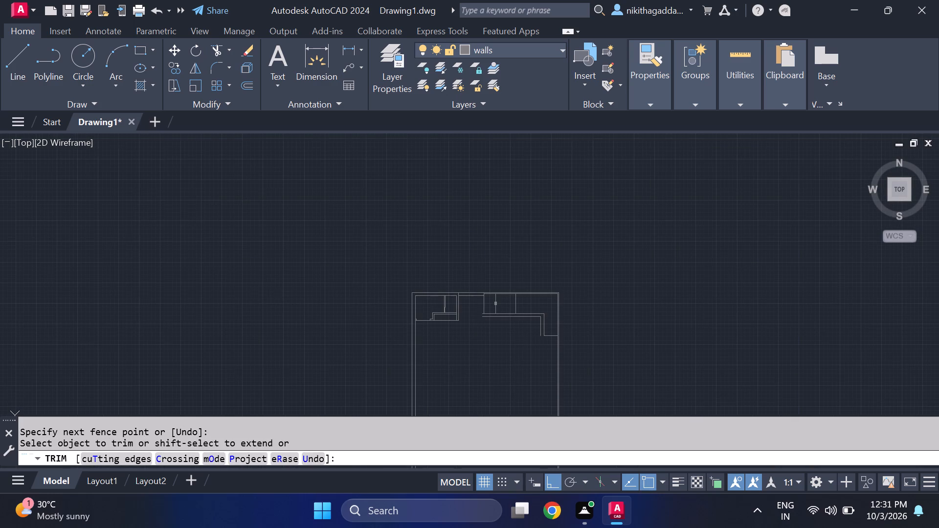
Offset the stepped wall's inner vertical line 9' to the left, into the room below the long horizontal wall.
{"action": "key", "text": "Escape"}
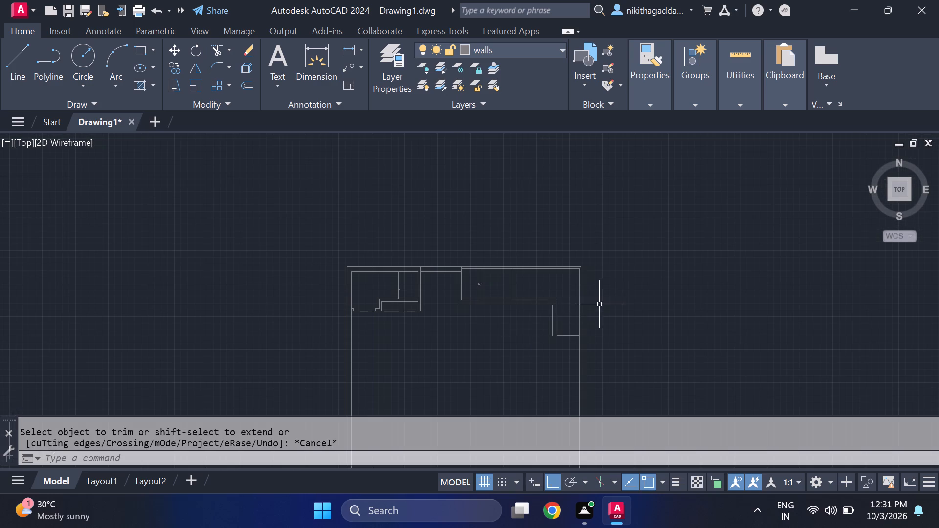
{"action": "scroll", "coordinate": [581, 314], "scroll_direction": "up", "scroll_amount": 1}
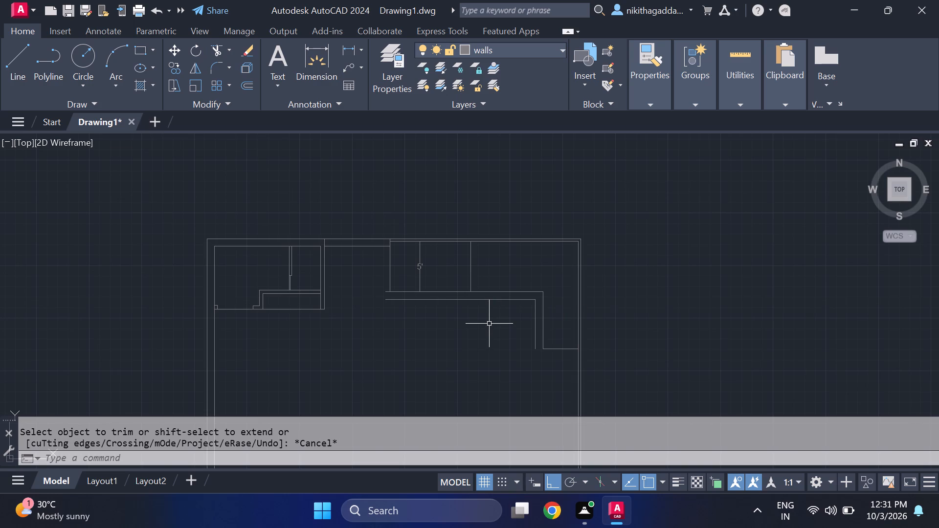
{"action": "type", "text": "of"}
{"action": "key", "text": "Return"}
{"action": "key", "text": "8"}
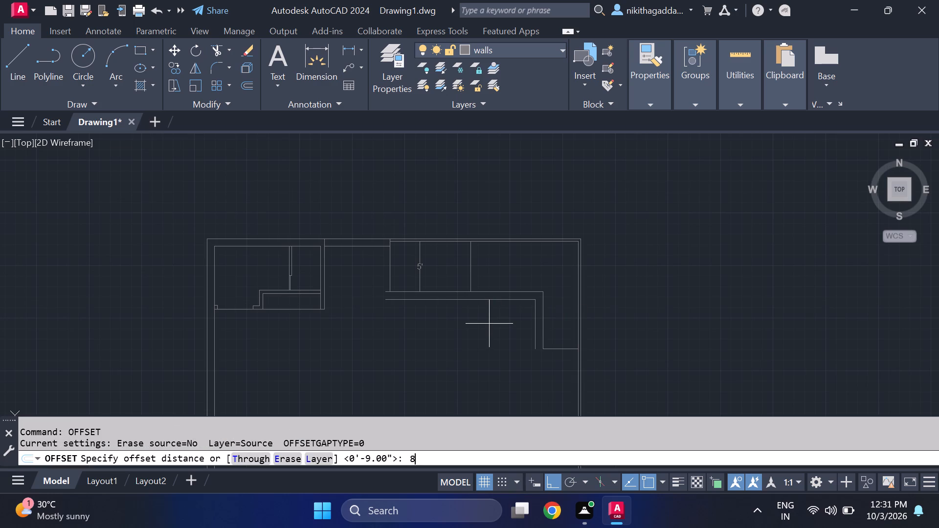
{"action": "key", "text": "BackSpace"}
{"action": "type", "text": "9'"}
{"action": "key", "text": "Return"}
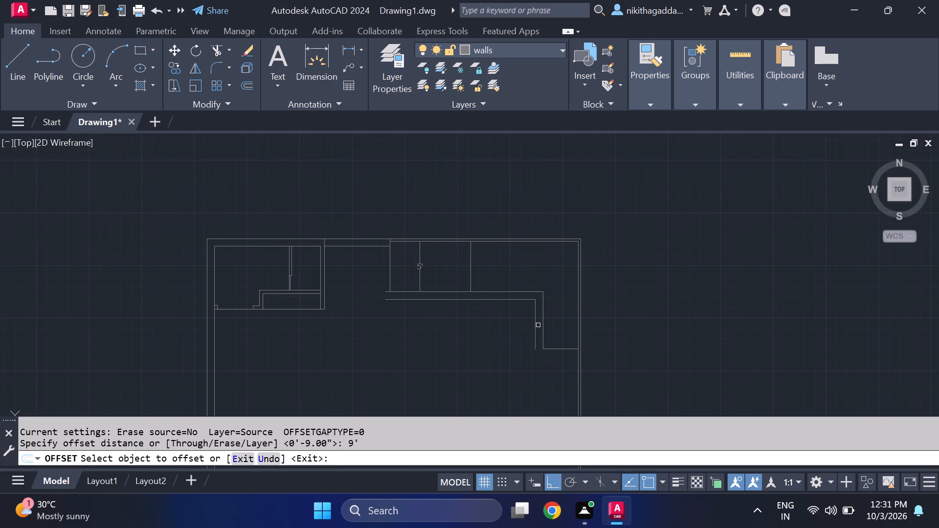
{"action": "left_click", "coordinate": [534, 330]}
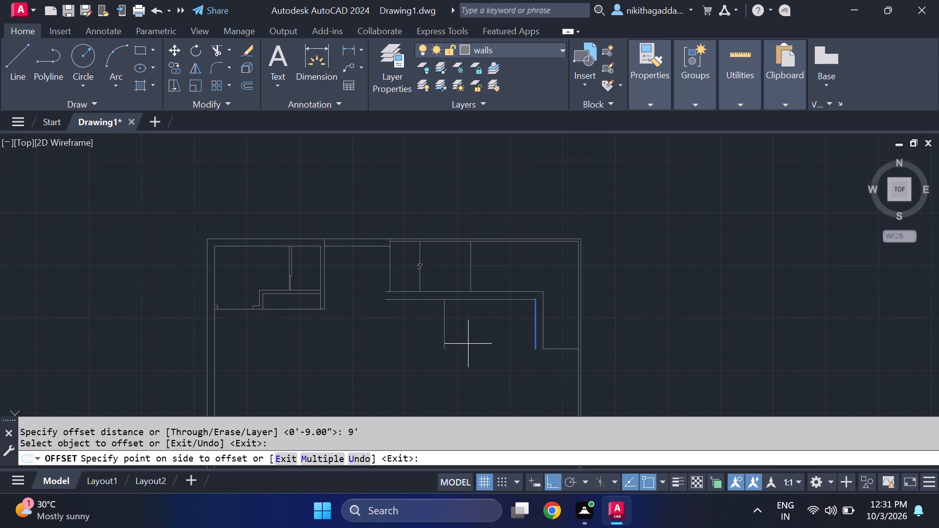
{"action": "left_click", "coordinate": [468, 344]}
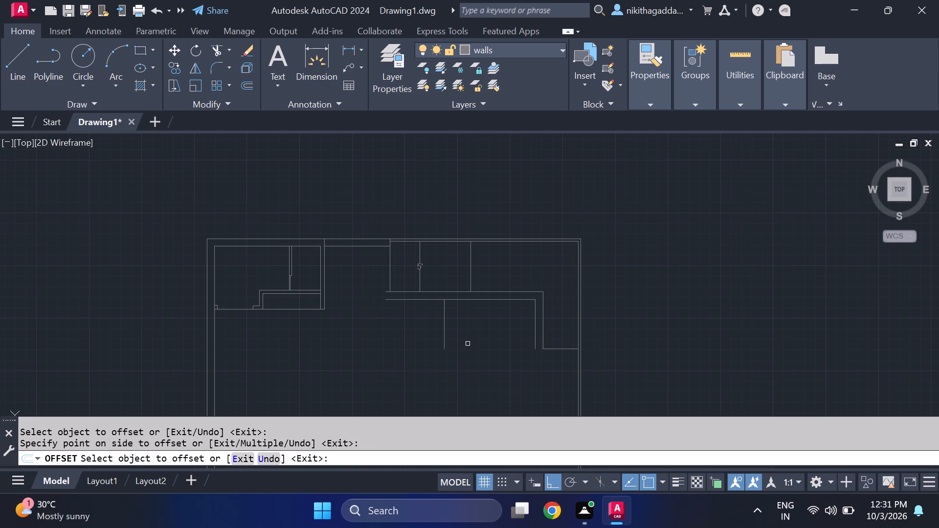
{"action": "key", "text": "Escape"}
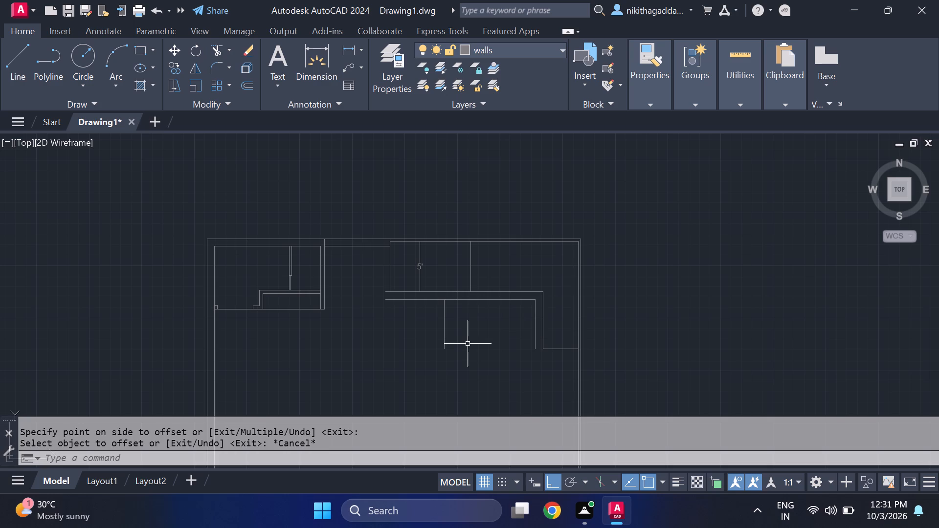
Offset the new vertical partition line 4.5" to the left to give the partition its thickness.
{"action": "type", "text": "of"}
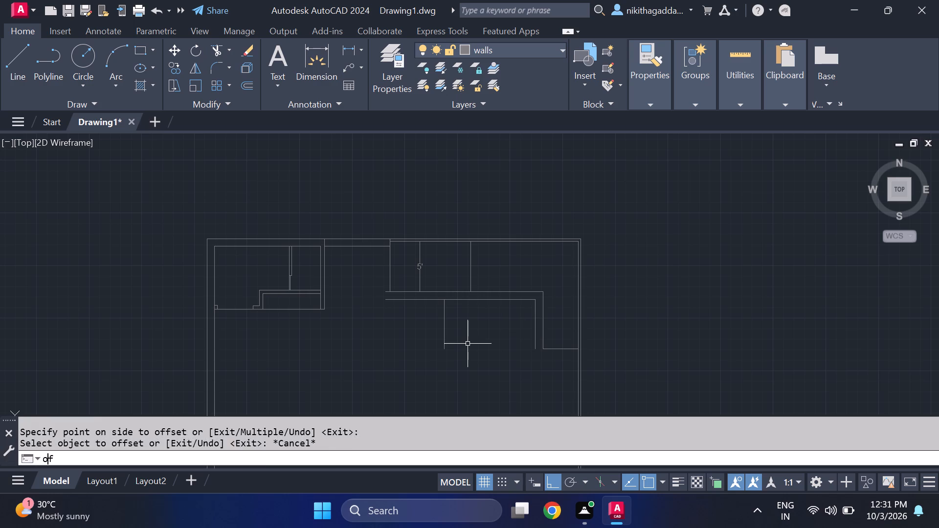
{"action": "key", "text": "Return"}
{"action": "type", "text": "4.5\""}
{"action": "key", "text": "Return"}
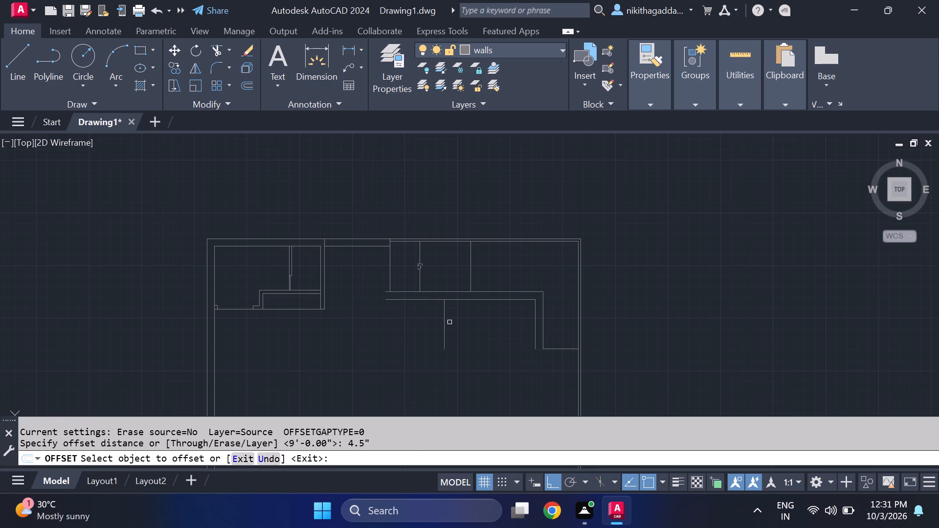
{"action": "left_click", "coordinate": [443, 329]}
{"action": "left_click", "coordinate": [430, 338]}
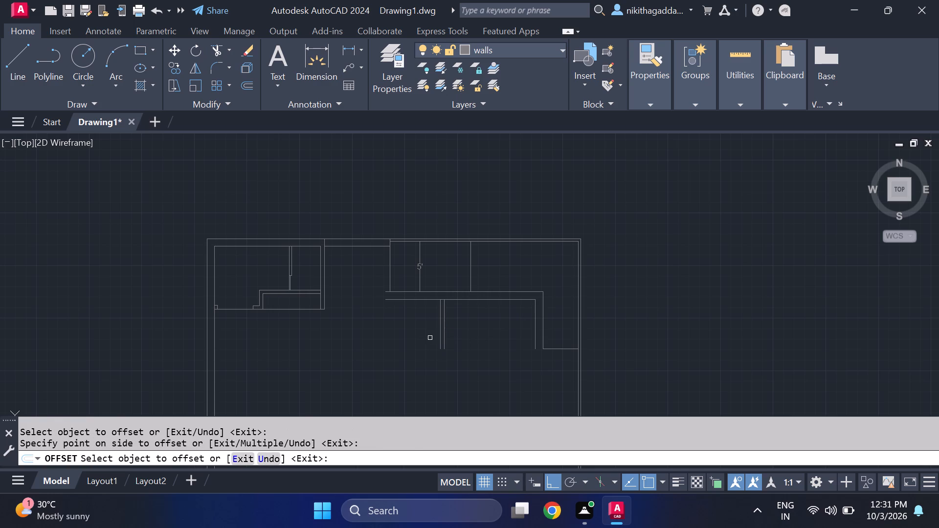
{"action": "key", "text": "Escape"}
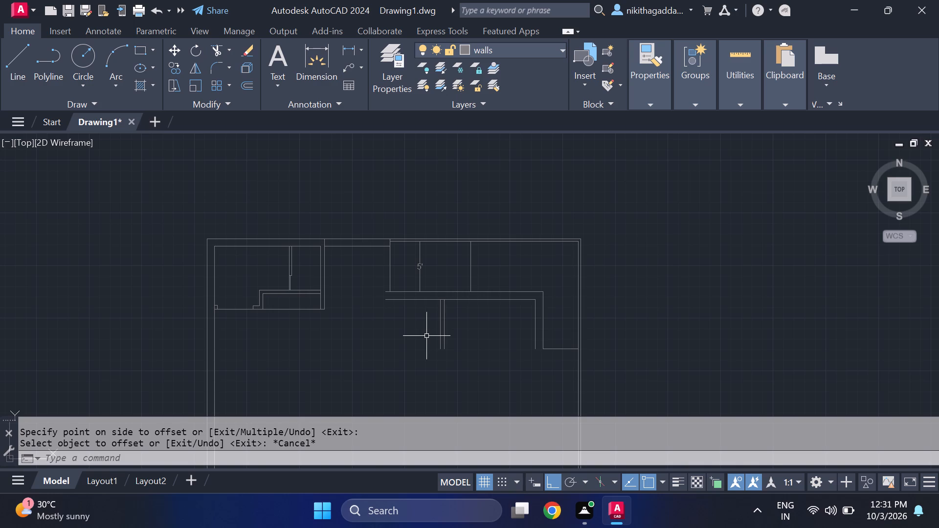
Offset the partition's left line 5'3" to the left for the next room's inner wall face.
{"action": "type", "text": "of"}
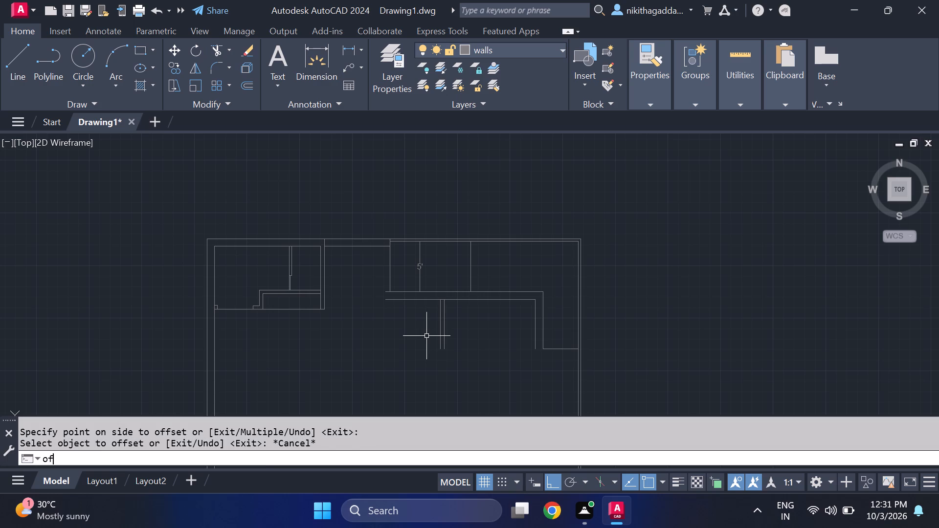
{"action": "key", "text": "Return"}
{"action": "type", "text": "5'3\""}
{"action": "key", "text": "Return"}
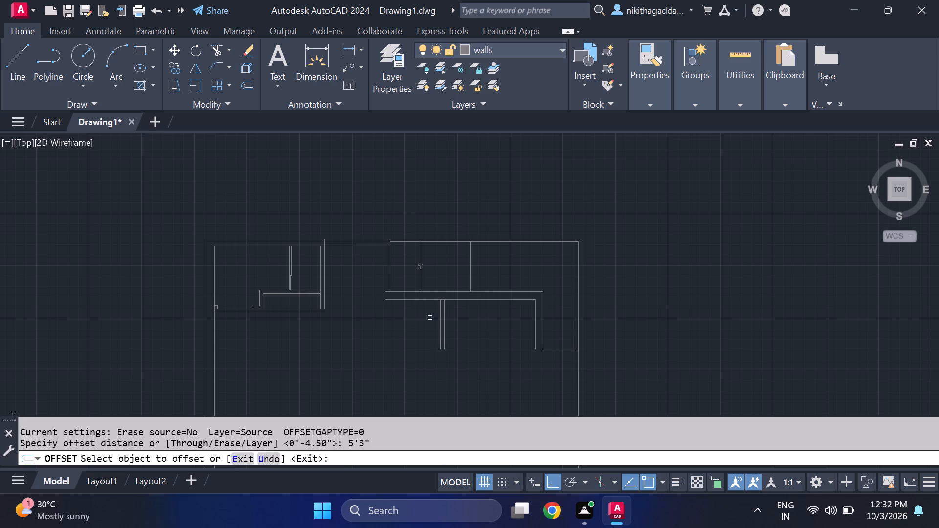
{"action": "left_click", "coordinate": [440, 322]}
{"action": "left_click", "coordinate": [398, 335]}
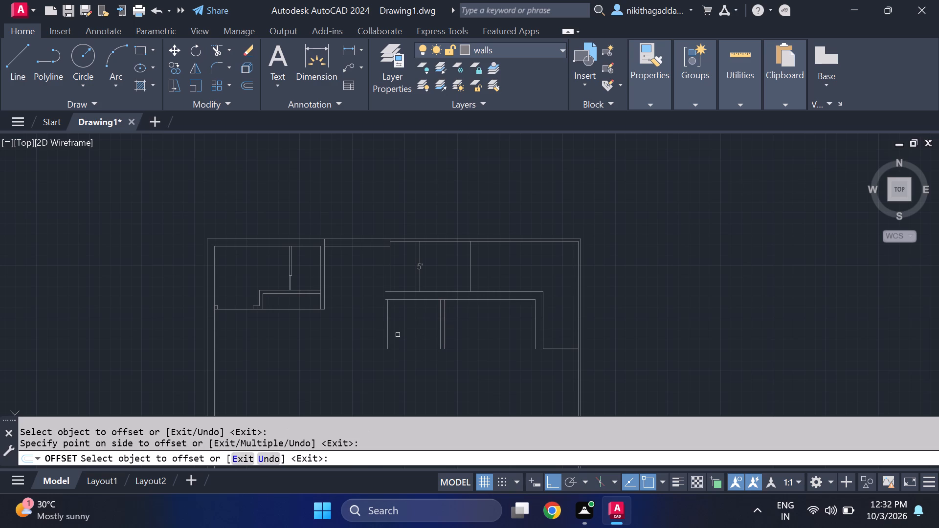
{"action": "key", "text": "Escape"}
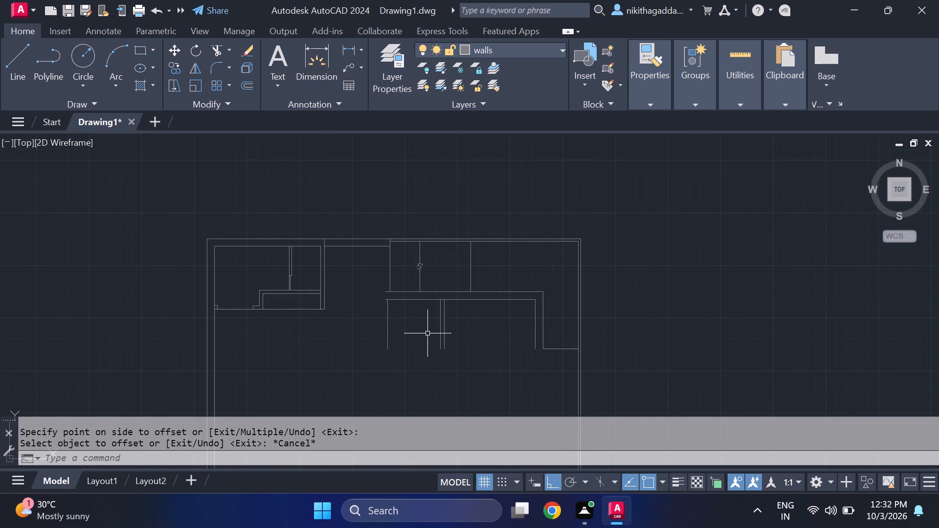
Offset the leftmost vertical line below the long horizontal wall 9" to the left as the wall's outer face.
{"action": "type", "text": "of"}
{"action": "key", "text": "Return"}
{"action": "key", "text": "9"}
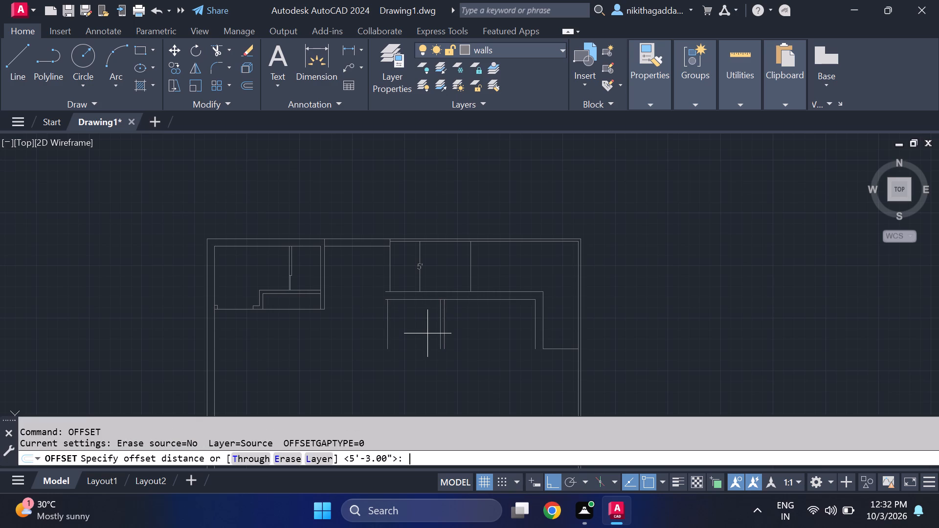
{"action": "key", "text": "shift+quotedbl"}
{"action": "key", "text": "Return"}
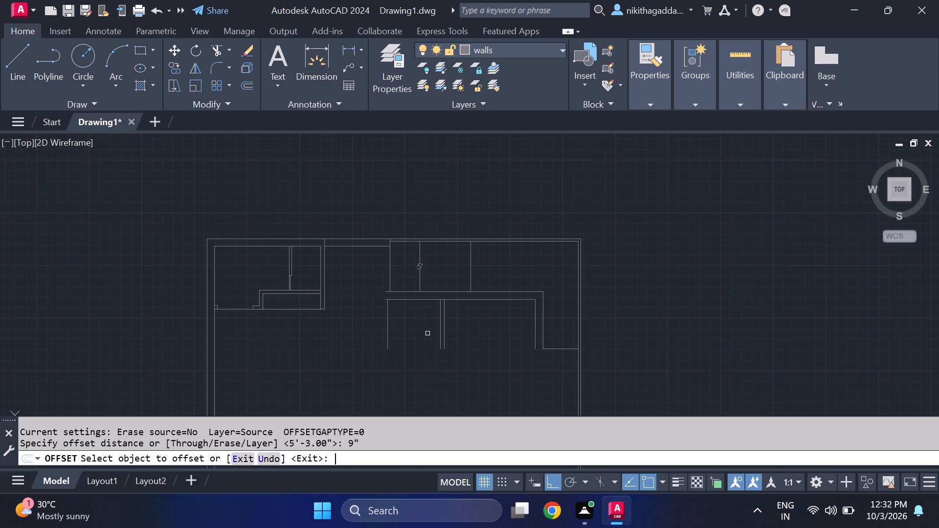
{"action": "left_click", "coordinate": [387, 322]}
{"action": "left_click", "coordinate": [357, 330]}
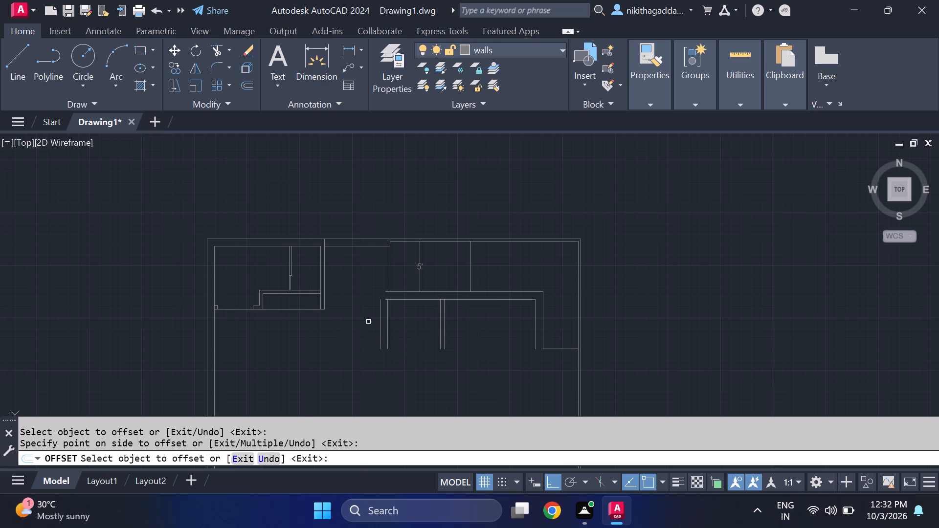
{"action": "key", "text": "Escape"}
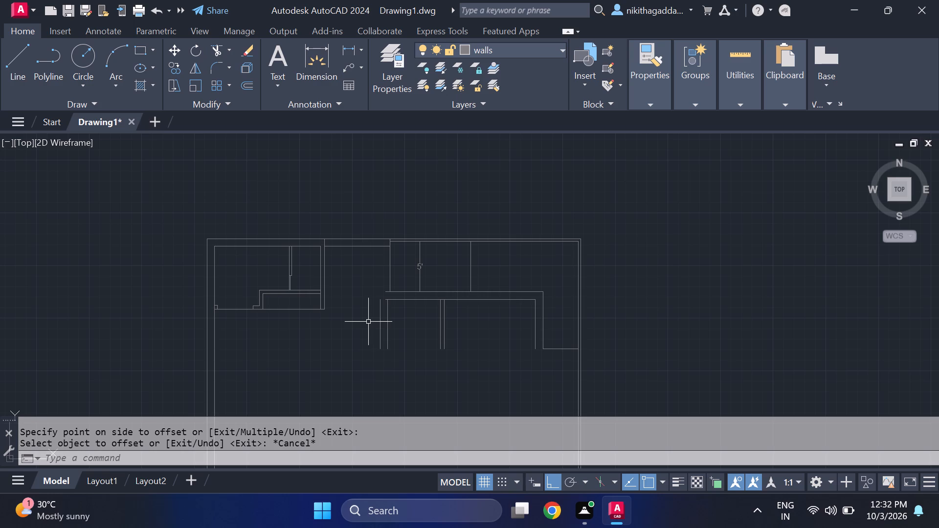
Draw lines from the outer vertical line's top end up and across to the long wall's upper line, closing the left corner.
{"action": "key", "text": "l"}
{"action": "key", "text": "Return"}
{"action": "scroll", "coordinate": [371, 316], "scroll_direction": "up", "scroll_amount": 1}
{"action": "scroll", "coordinate": [394, 278], "scroll_direction": "up", "scroll_amount": 1}
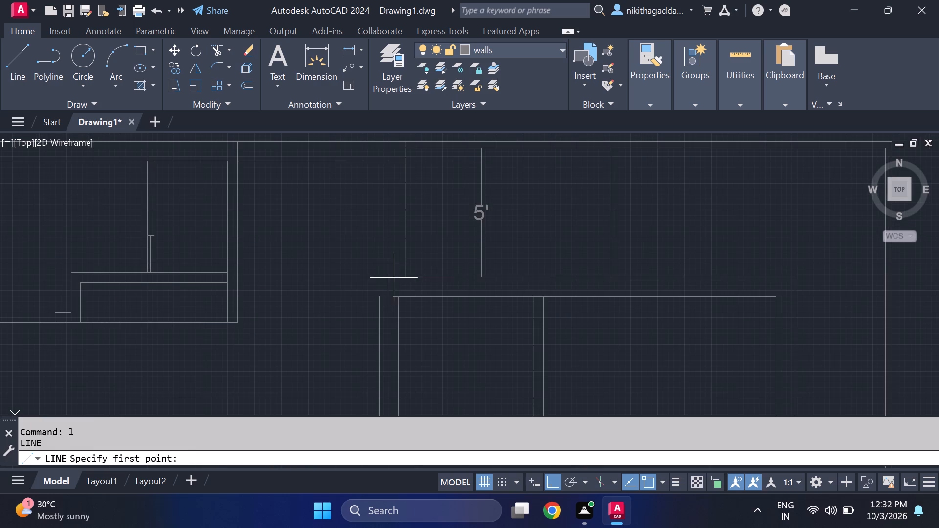
{"action": "left_click", "coordinate": [383, 292]}
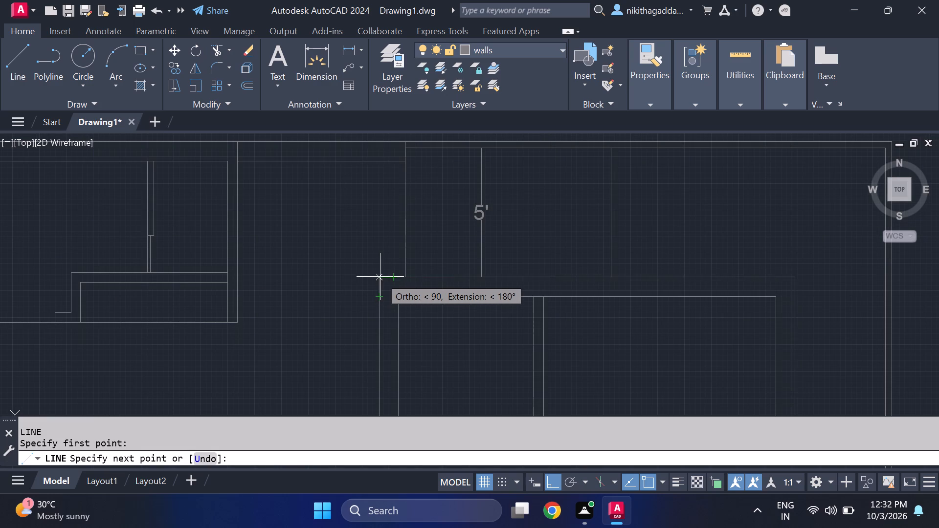
{"action": "left_click", "coordinate": [379, 277]}
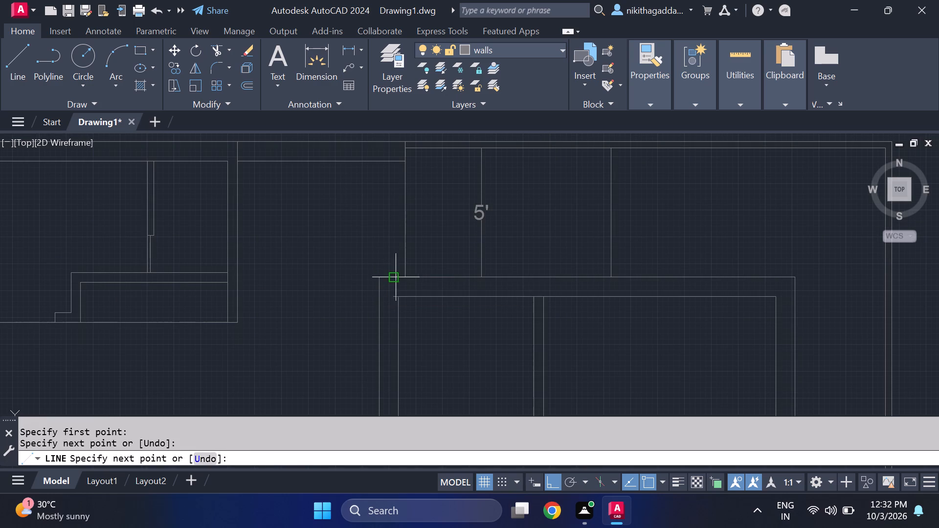
{"action": "left_click", "coordinate": [396, 277]}
{"action": "key", "text": "Escape"}
Trim the short stub of the long wall's lower line that projects past the inner vertical line at the left corner.
{"action": "type", "text": "tr"}
{"action": "key", "text": "Return"}
{"action": "scroll", "coordinate": [384, 293], "scroll_direction": "up", "scroll_amount": 1}
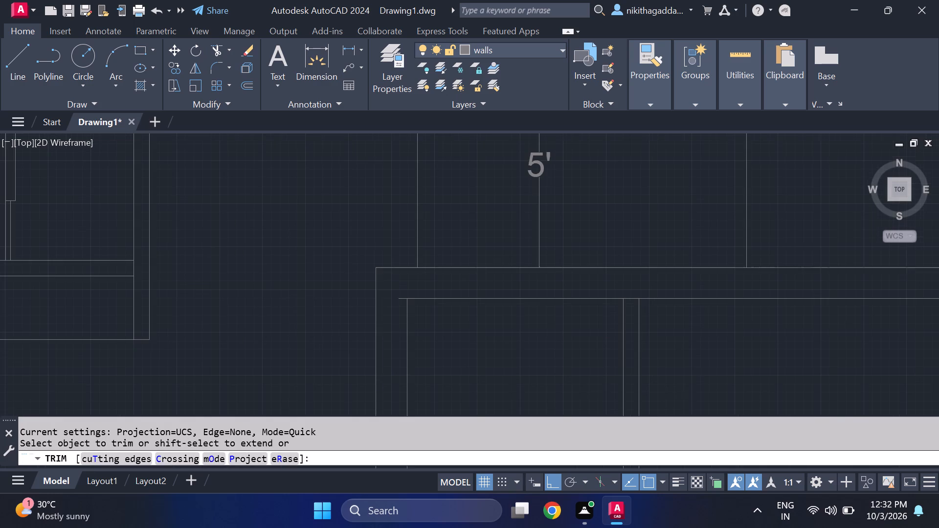
{"action": "left_click", "coordinate": [401, 300]}
{"action": "scroll", "coordinate": [426, 339], "scroll_direction": "down", "scroll_amount": 5}
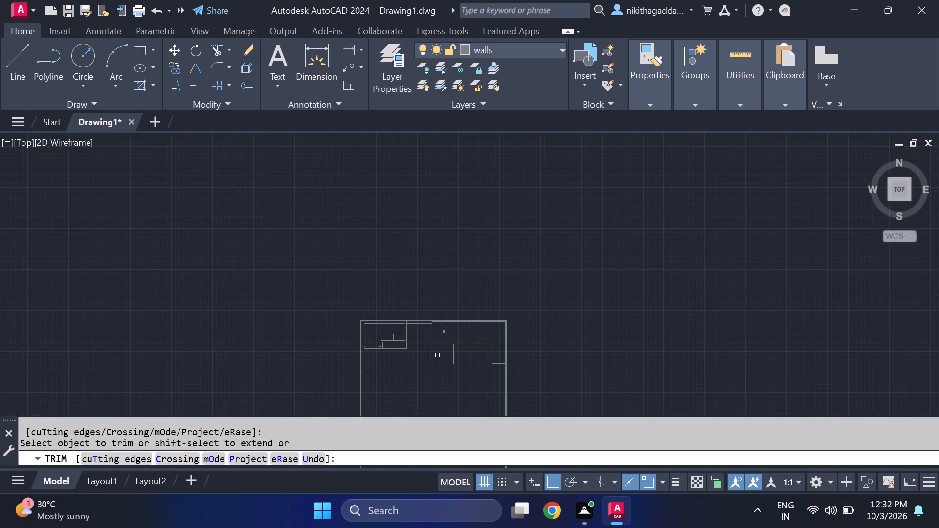
{"action": "scroll", "coordinate": [437, 355], "scroll_direction": "up", "scroll_amount": 1}
{"action": "key", "text": "Escape"}
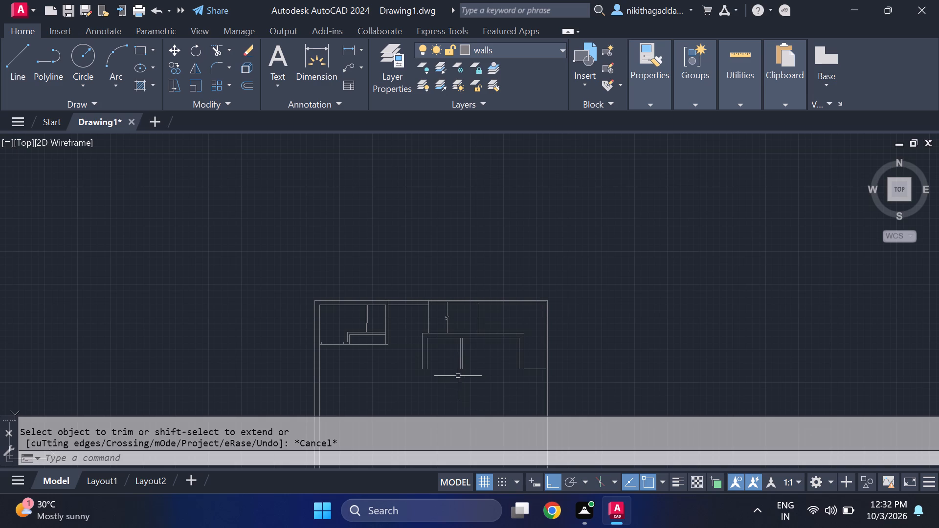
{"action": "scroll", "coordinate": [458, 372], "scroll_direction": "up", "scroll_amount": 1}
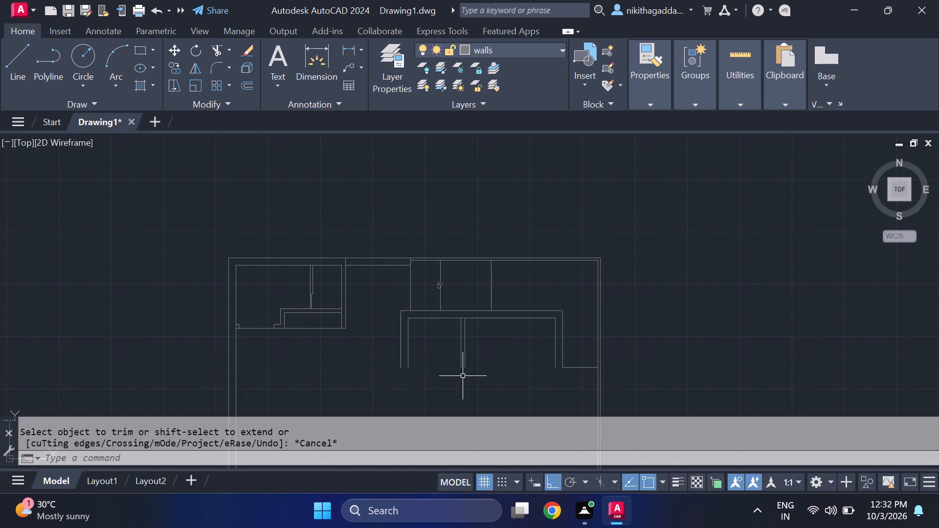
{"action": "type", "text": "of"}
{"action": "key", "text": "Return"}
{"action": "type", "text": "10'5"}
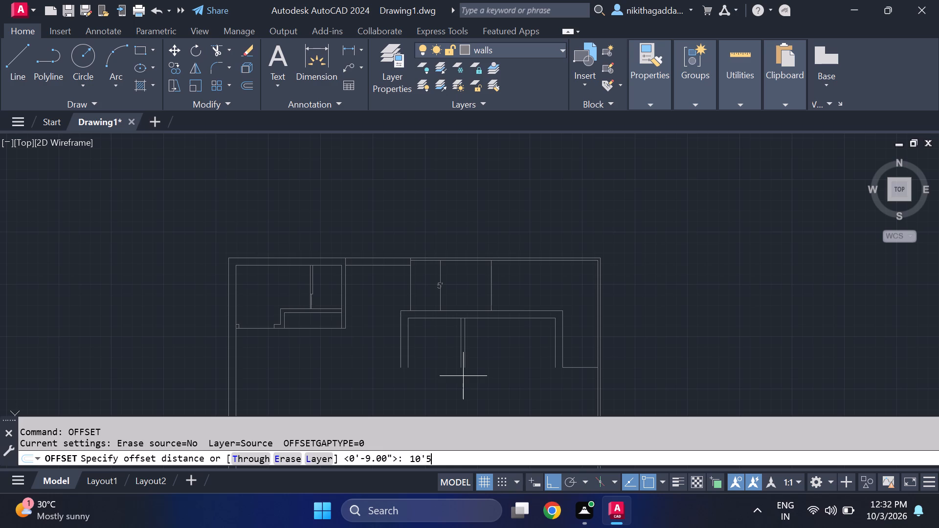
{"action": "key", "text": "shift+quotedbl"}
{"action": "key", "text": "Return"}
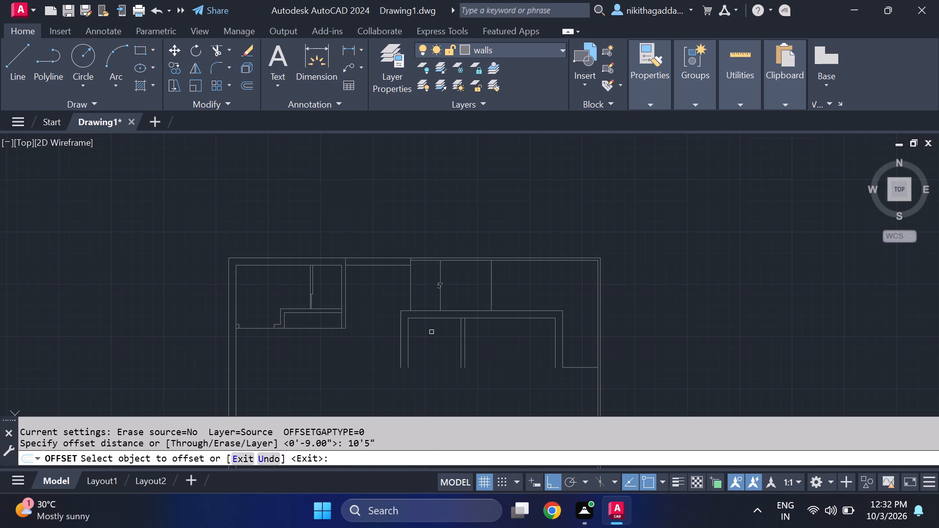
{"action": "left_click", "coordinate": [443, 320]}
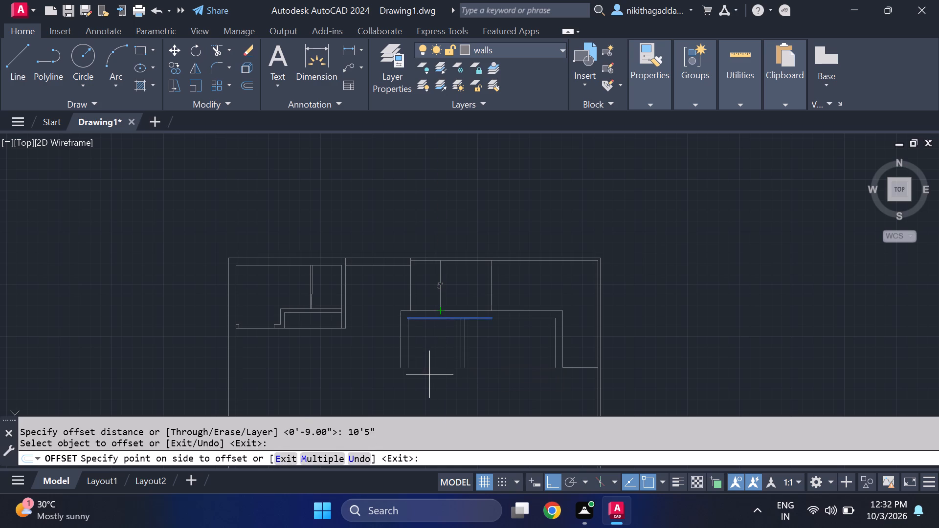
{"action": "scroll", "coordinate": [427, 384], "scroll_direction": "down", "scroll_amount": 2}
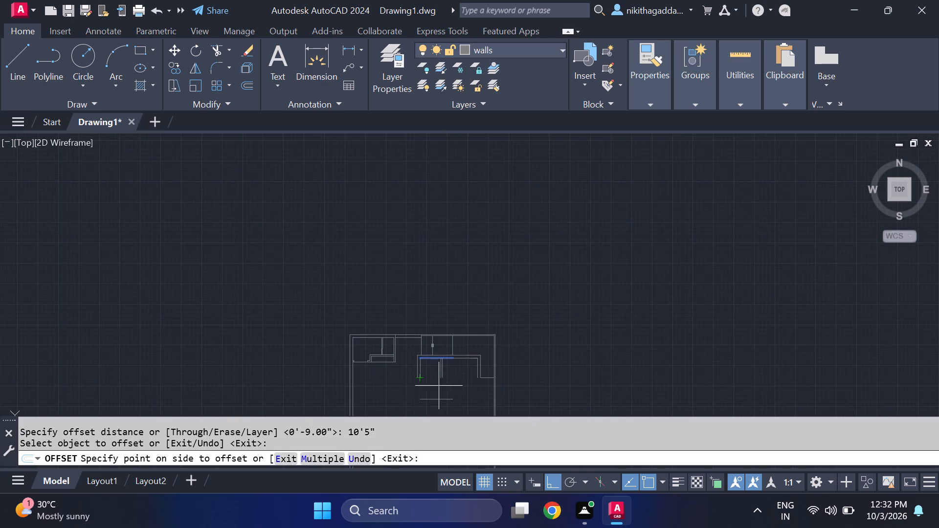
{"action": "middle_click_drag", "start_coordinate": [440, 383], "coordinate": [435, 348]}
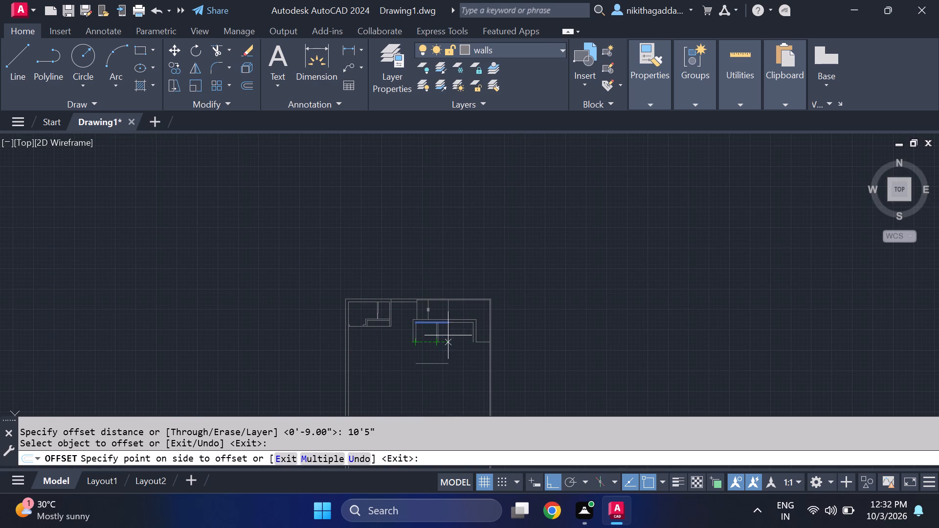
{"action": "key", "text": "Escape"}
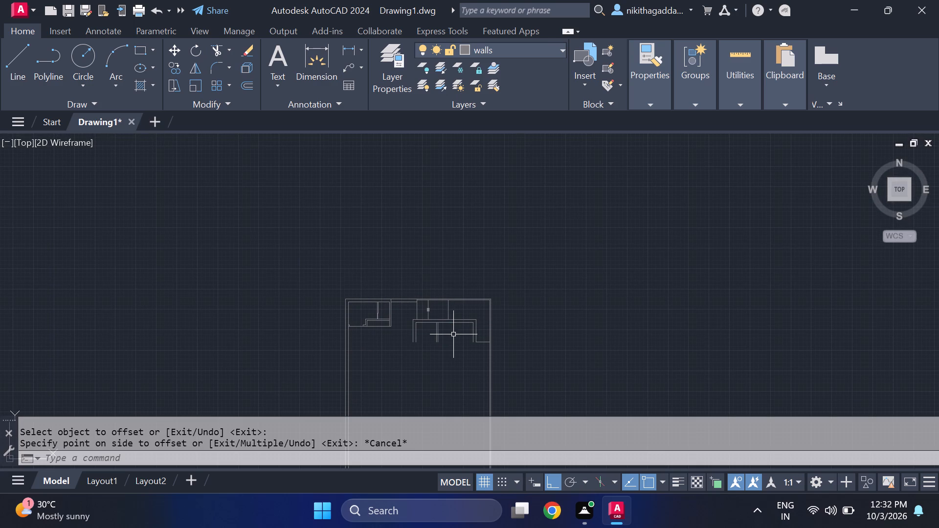
Offset the left segment of the long horizontal wall's lower line 10.5" downward into the rooms.
{"action": "scroll", "coordinate": [447, 336], "scroll_direction": "up", "scroll_amount": 2}
{"action": "type", "text": "of"}
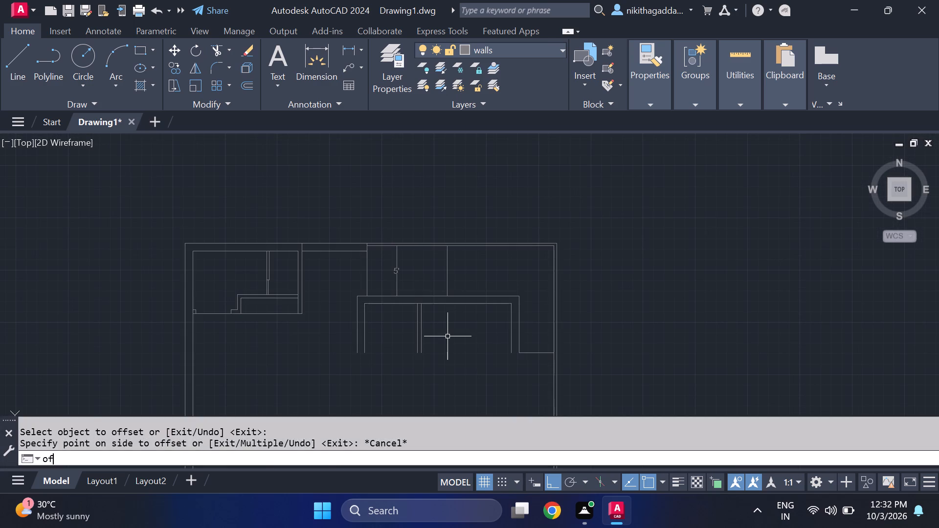
{"action": "key", "text": "Return"}
{"action": "type", "text": "10"}
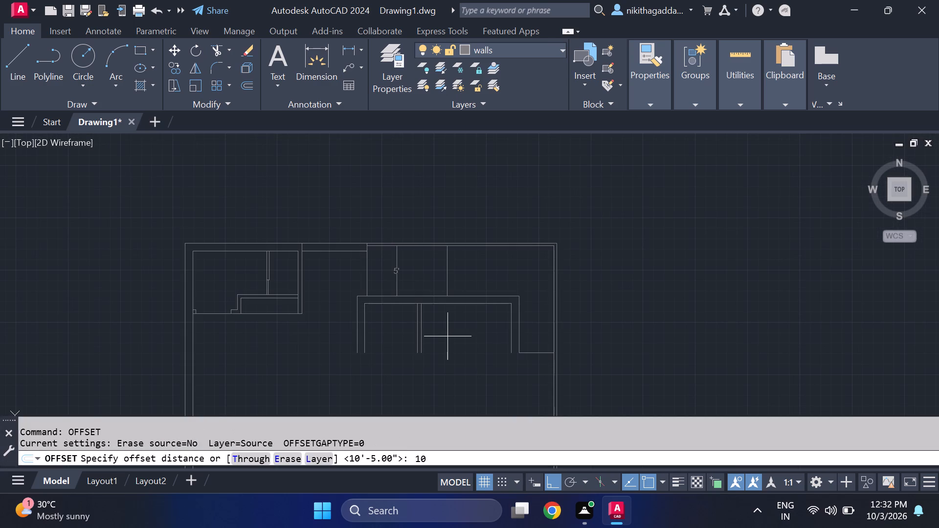
{"action": "type", "text": ".5\""}
{"action": "key", "text": "Return"}
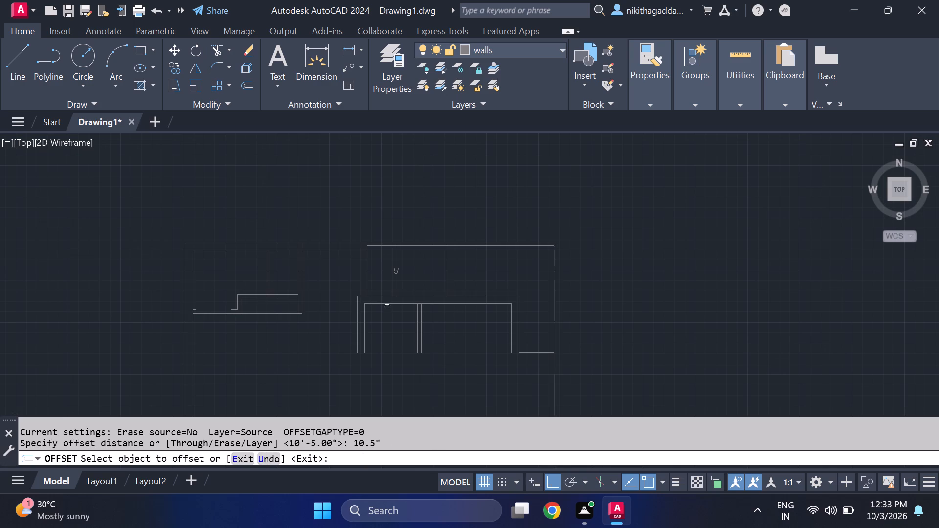
{"action": "left_click", "coordinate": [391, 304]}
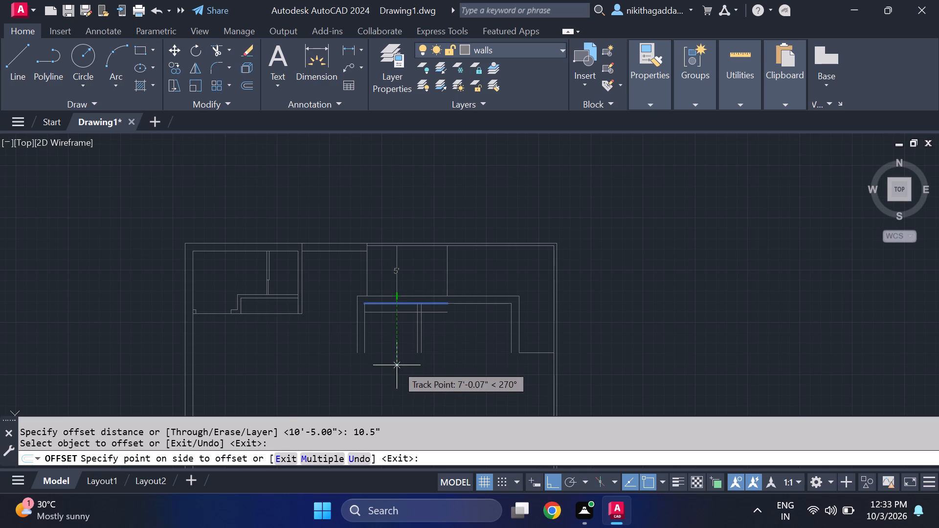
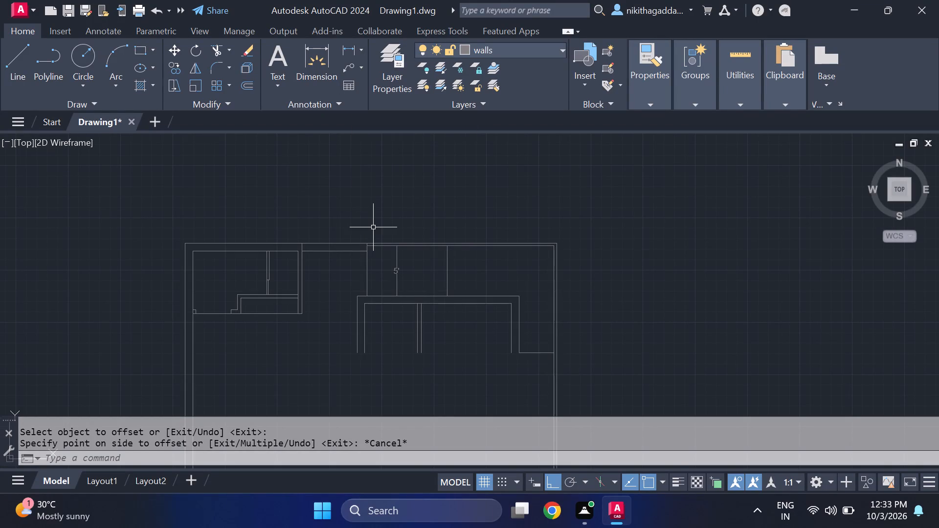
Offset the left segment of the two middle rooms' top inner wall line 6'10.5" downward.
{"action": "type", "text": "of"}
{"action": "key", "text": "Return"}
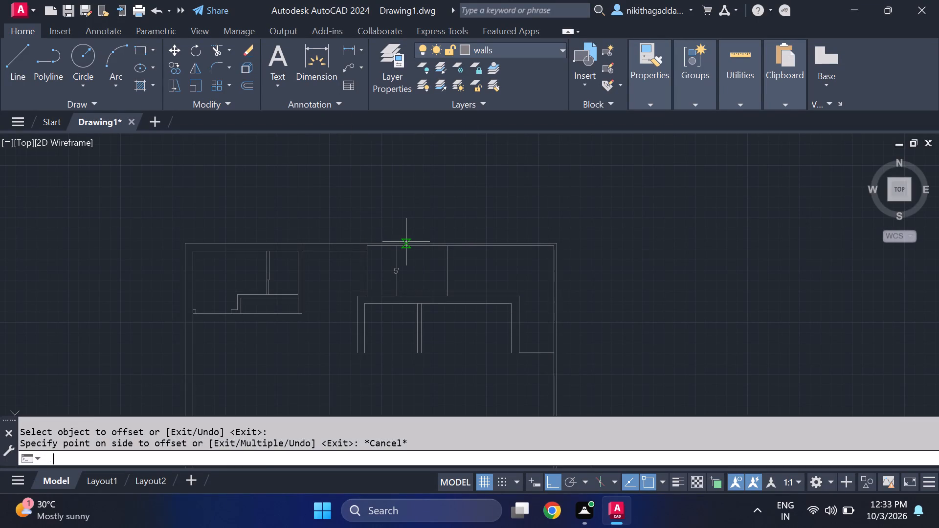
{"action": "type", "text": "6'1"}
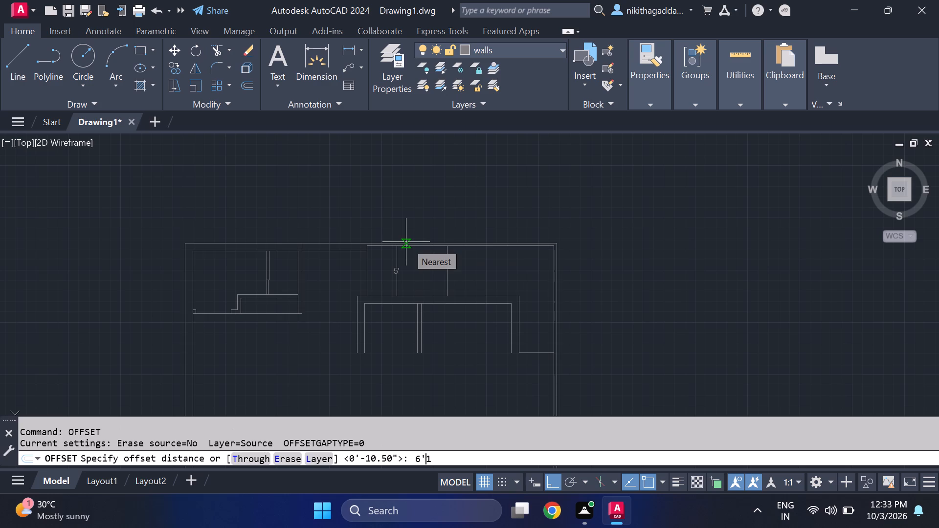
{"action": "type", "text": "0.5\""}
{"action": "key", "text": "Return"}
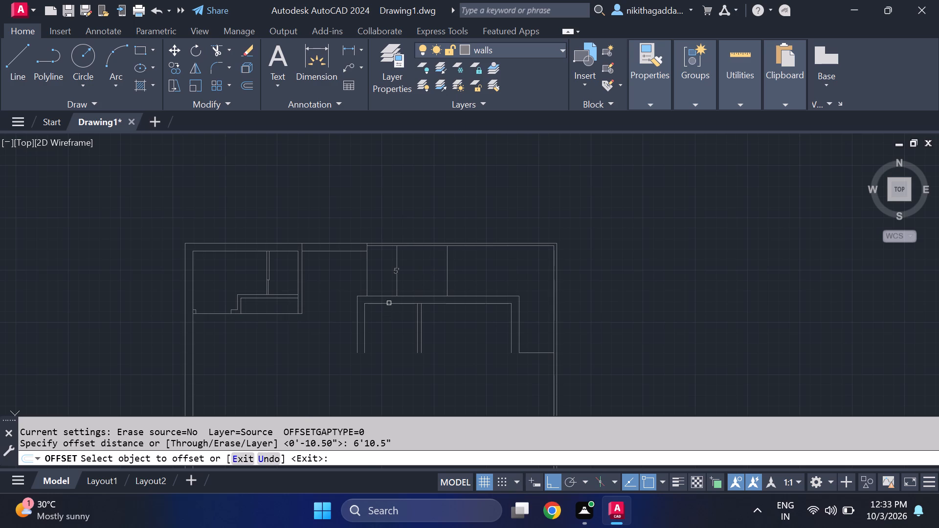
{"action": "left_click", "coordinate": [389, 303]}
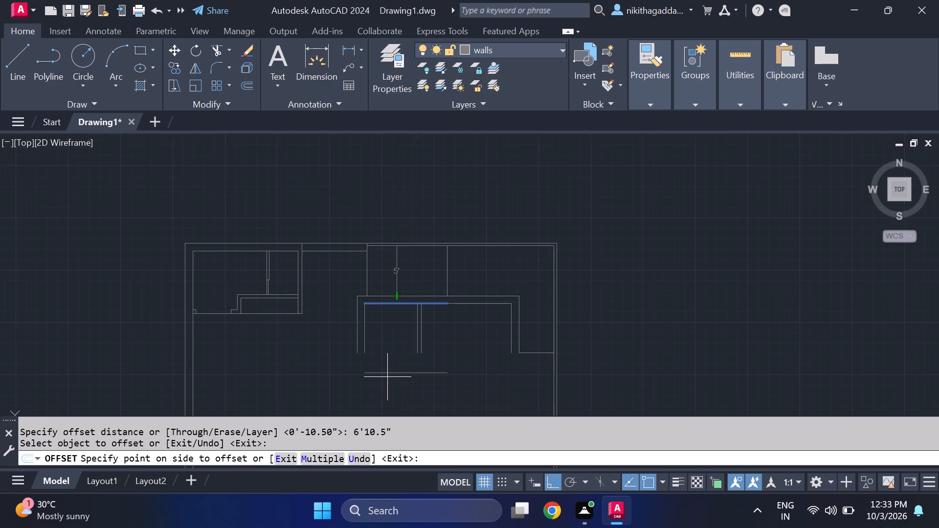
{"action": "scroll", "coordinate": [387, 377], "scroll_direction": "down", "scroll_amount": 2}
{"action": "scroll", "coordinate": [386, 382], "scroll_direction": "up", "scroll_amount": 2}
{"action": "left_click", "coordinate": [386, 382]}
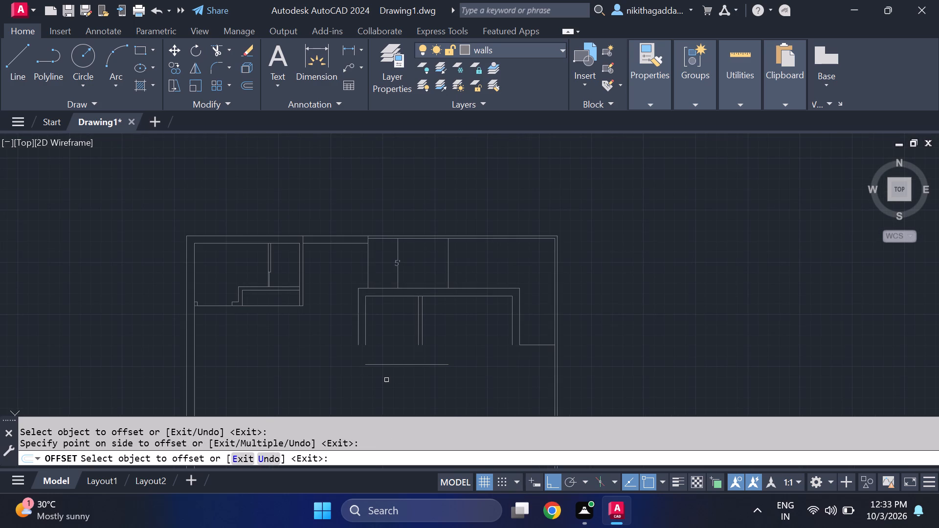
{"action": "key", "text": "Escape"}
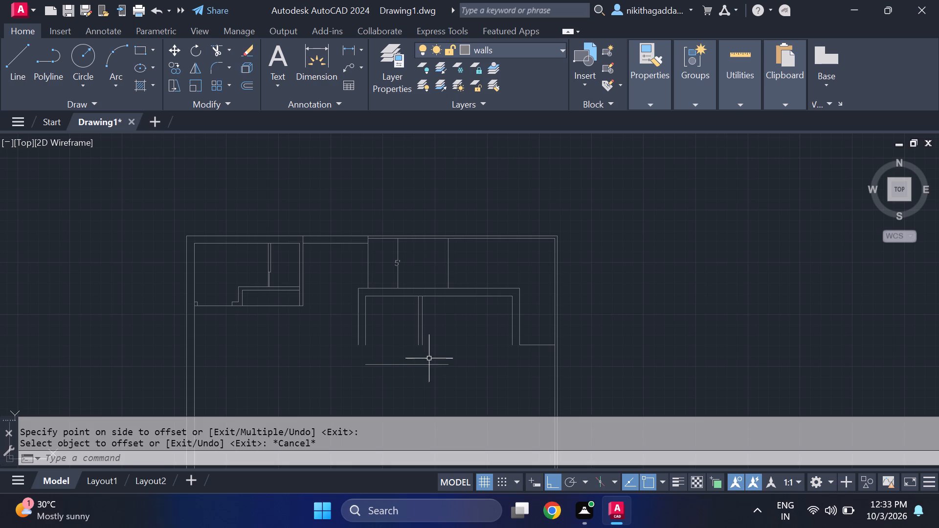
Offset the right segment of the two middle rooms' top inner wall line 6'10.5" downward.
{"action": "key", "text": "space"}
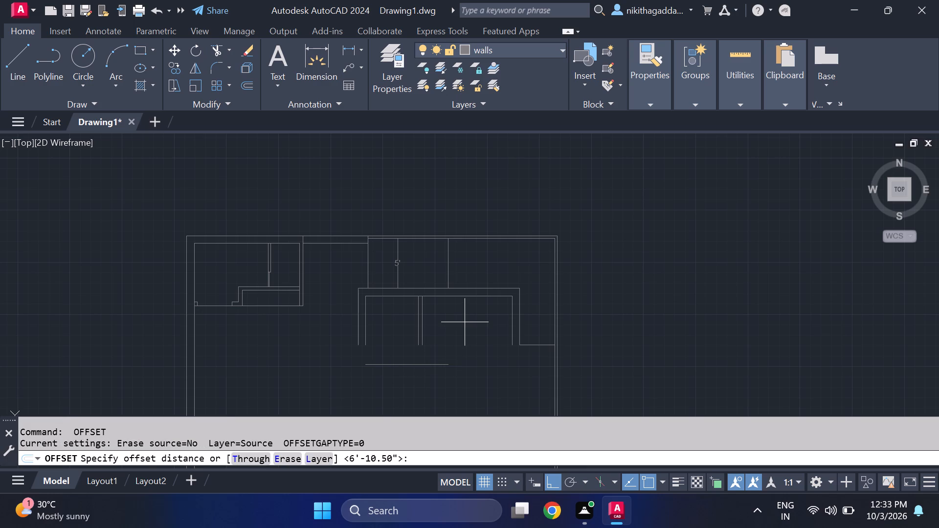
{"action": "type", "text": "6'1-"}
{"action": "key", "text": "BackSpace"}
{"action": "key", "text": "0"}
{"action": "type", "text": ".5"}
{"action": "key", "text": "shift+quotedbl"}
{"action": "key", "text": "Return"}
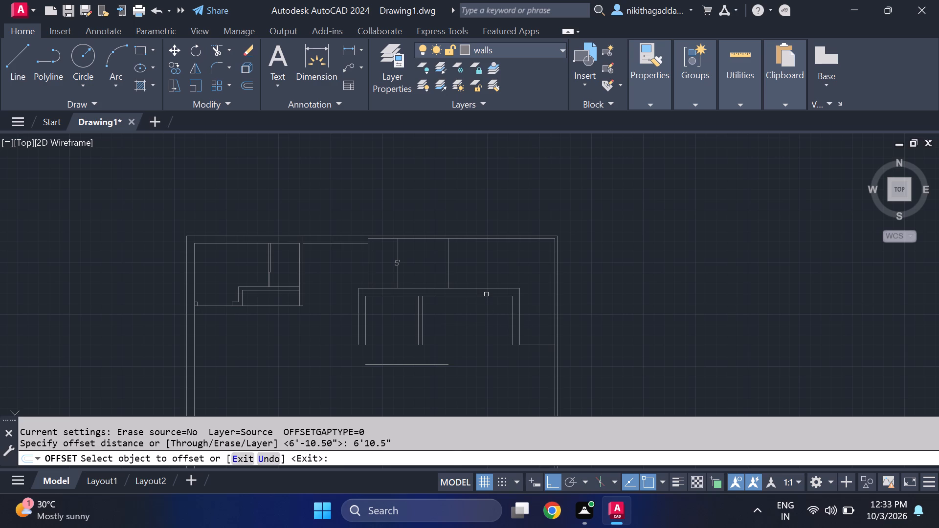
{"action": "left_click", "coordinate": [486, 295]}
{"action": "left_click", "coordinate": [480, 377]}
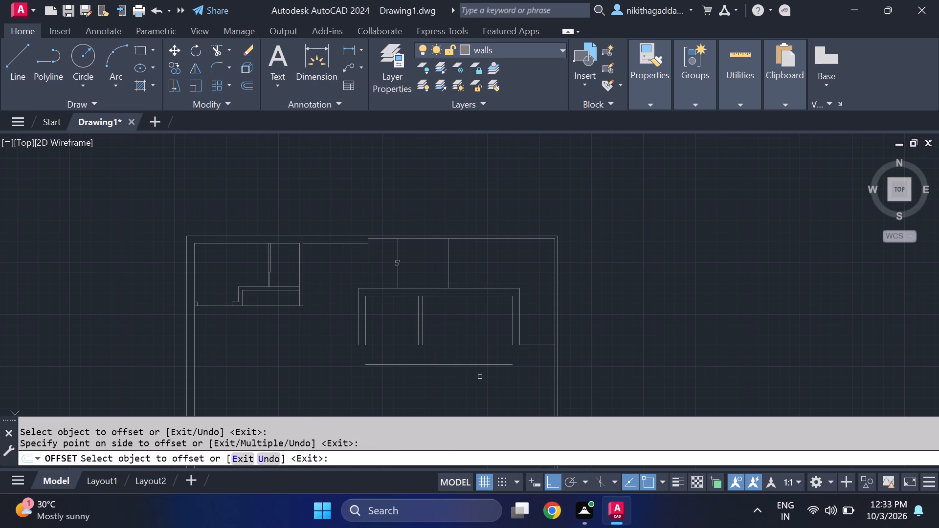
{"action": "key", "text": "Escape"}
{"action": "key", "text": "w"}
{"action": "key", "text": "Escape"}
Extend the middle rooms' inner side wall lines and both partition lines down to the new bottom line.
{"action": "type", "text": "ex"}
{"action": "key", "text": "Return"}
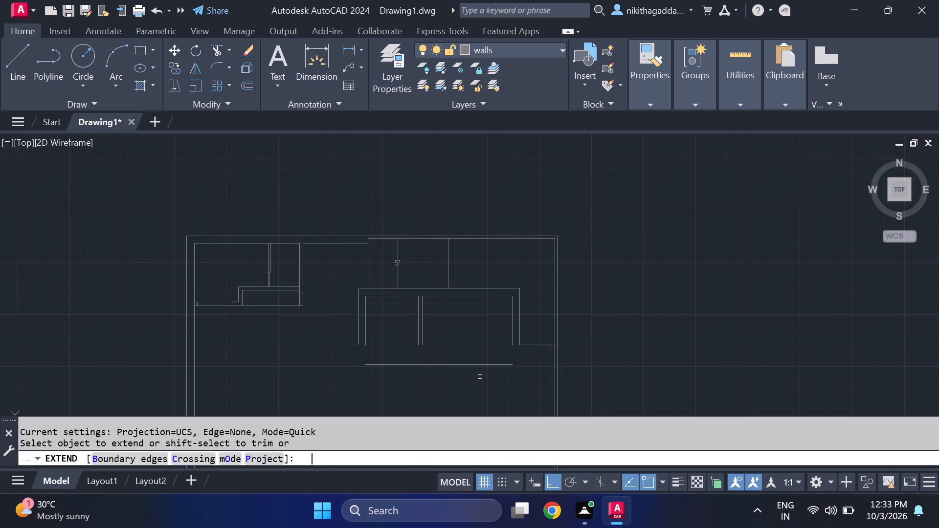
{"action": "left_click", "coordinate": [367, 335]}
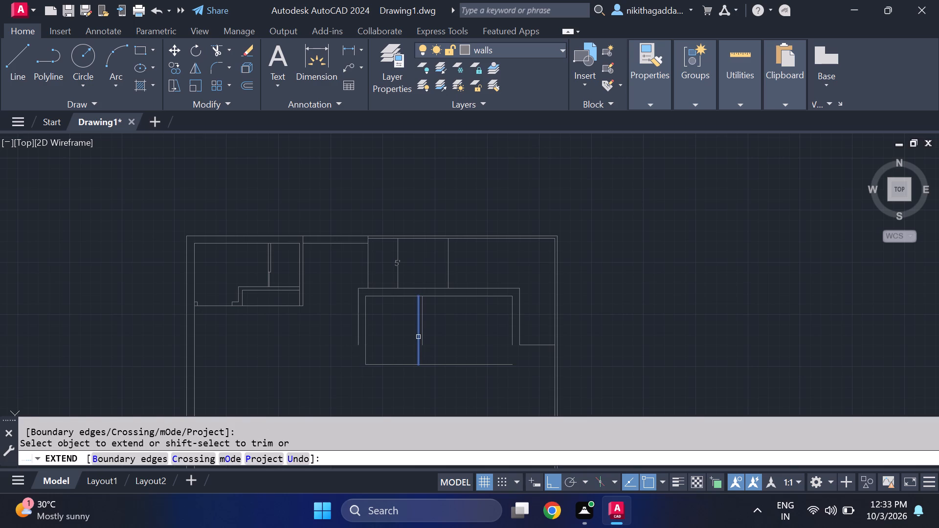
{"action": "left_click", "coordinate": [418, 337]}
{"action": "left_click", "coordinate": [424, 336]}
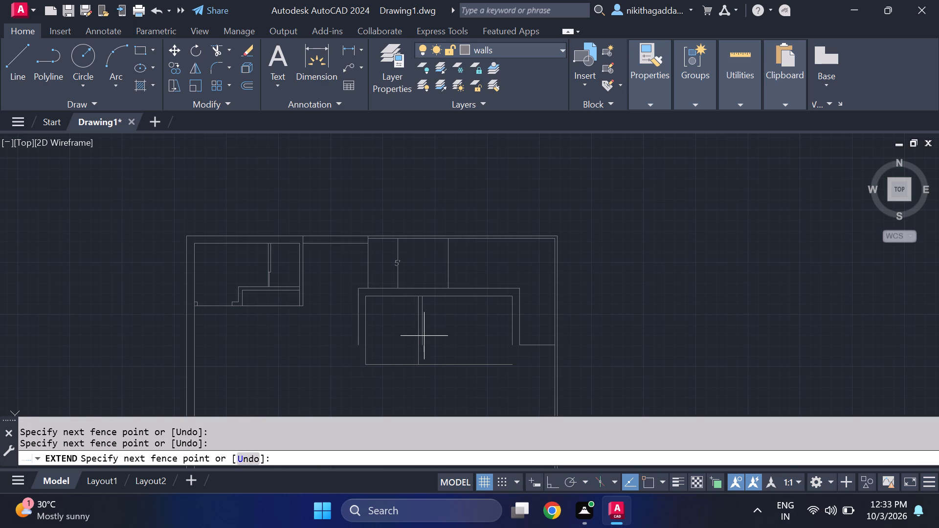
{"action": "left_click", "coordinate": [420, 338]}
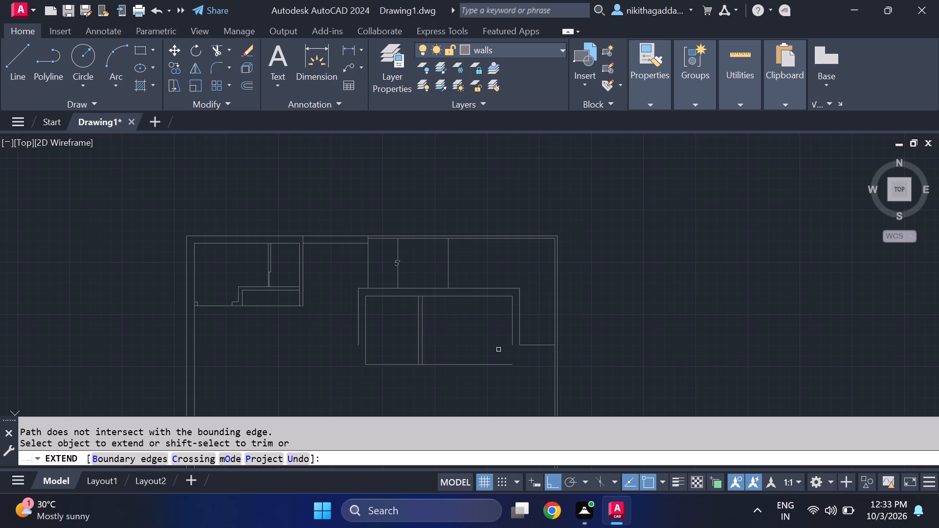
{"action": "left_click", "coordinate": [513, 340]}
{"action": "key", "text": "Escape"}
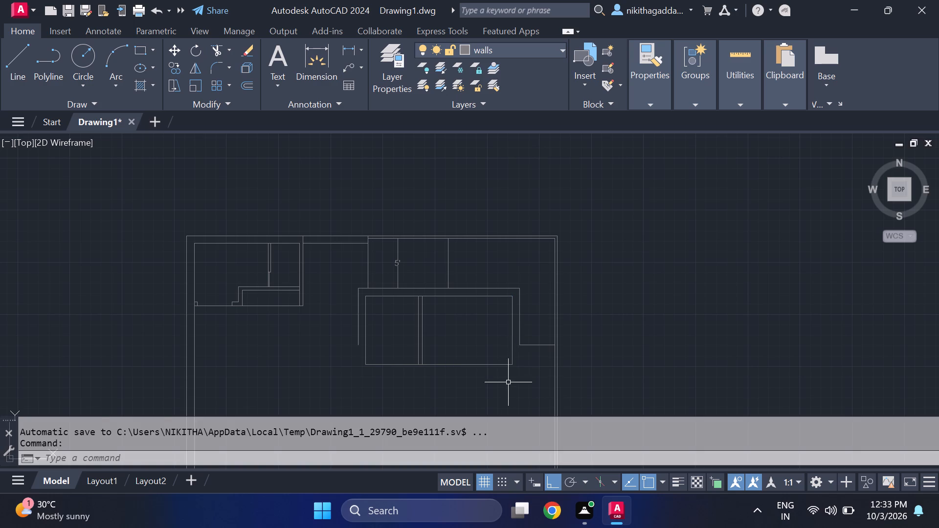
Offset both segments of the middle rooms' bottom line 4.5" downward as the wall's outer face.
{"action": "scroll", "coordinate": [500, 386], "scroll_direction": "down", "scroll_amount": 2}
{"action": "scroll", "coordinate": [468, 402], "scroll_direction": "up", "scroll_amount": 2}
{"action": "type", "text": "of"}
{"action": "key", "text": "Return"}
{"action": "type", "text": "4.5\""}
{"action": "key", "text": "Return"}
{"action": "scroll", "coordinate": [468, 388], "scroll_direction": "up", "scroll_amount": 1}
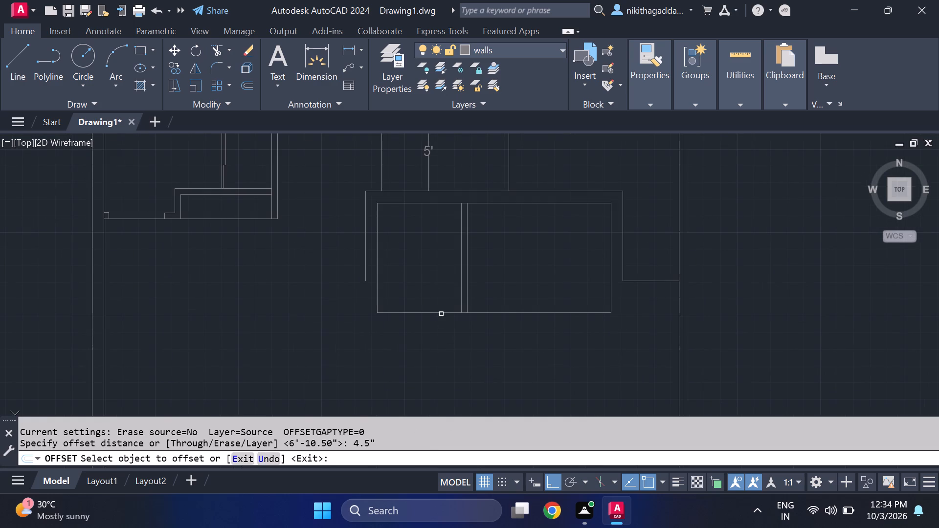
{"action": "left_click", "coordinate": [441, 314]}
{"action": "left_click", "coordinate": [433, 344]}
{"action": "left_click", "coordinate": [528, 313]}
{"action": "left_click", "coordinate": [519, 350]}
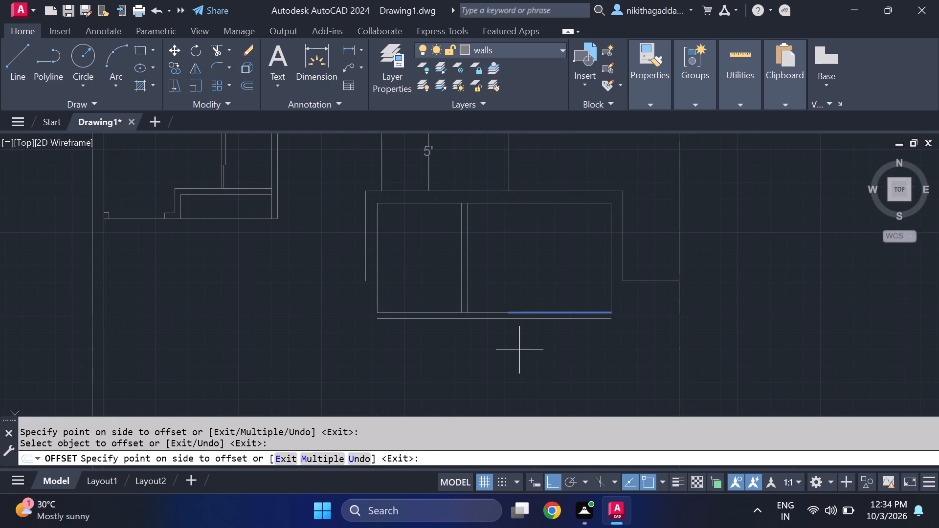
{"action": "scroll", "coordinate": [519, 348], "scroll_direction": "down", "scroll_amount": 3}
{"action": "scroll", "coordinate": [497, 375], "scroll_direction": "up", "scroll_amount": 2}
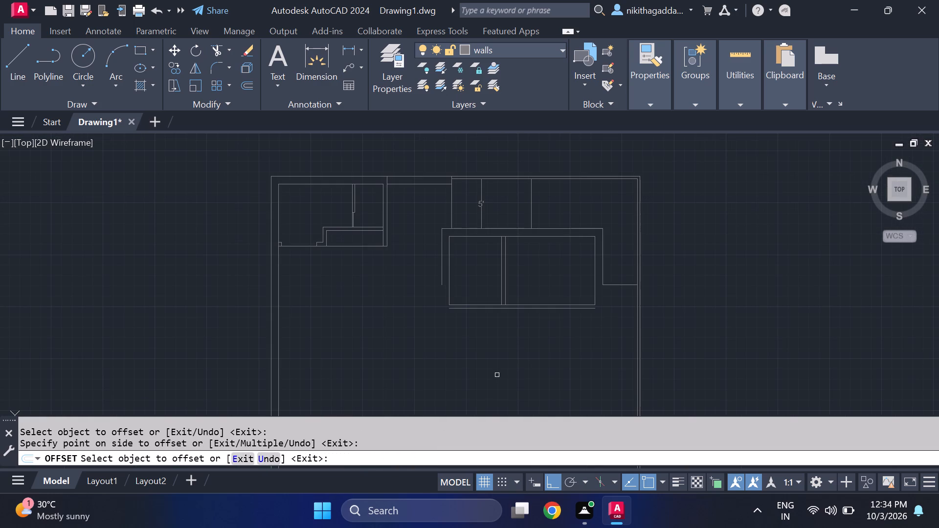
{"action": "key", "text": "Escape"}
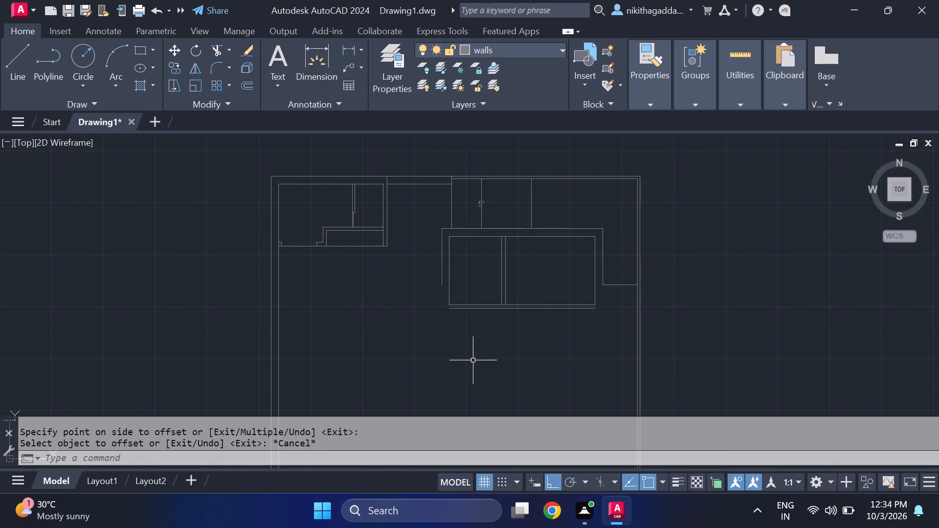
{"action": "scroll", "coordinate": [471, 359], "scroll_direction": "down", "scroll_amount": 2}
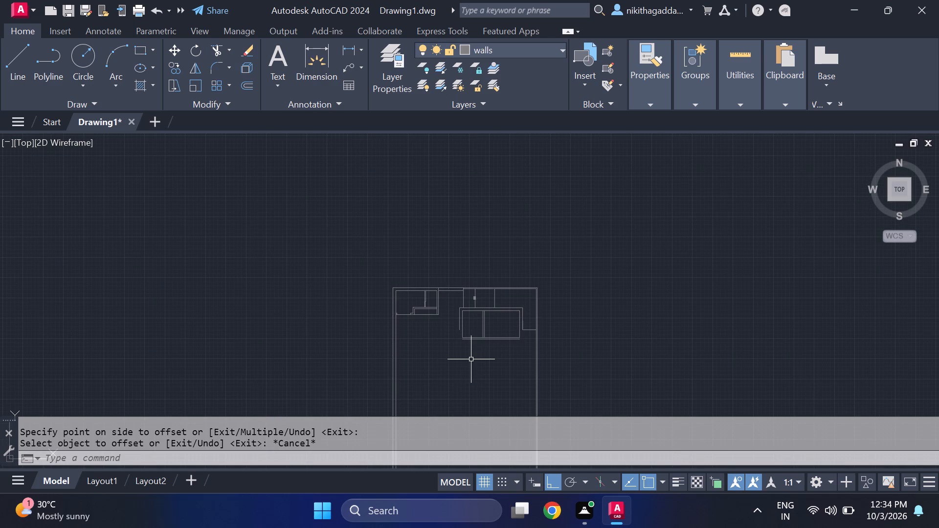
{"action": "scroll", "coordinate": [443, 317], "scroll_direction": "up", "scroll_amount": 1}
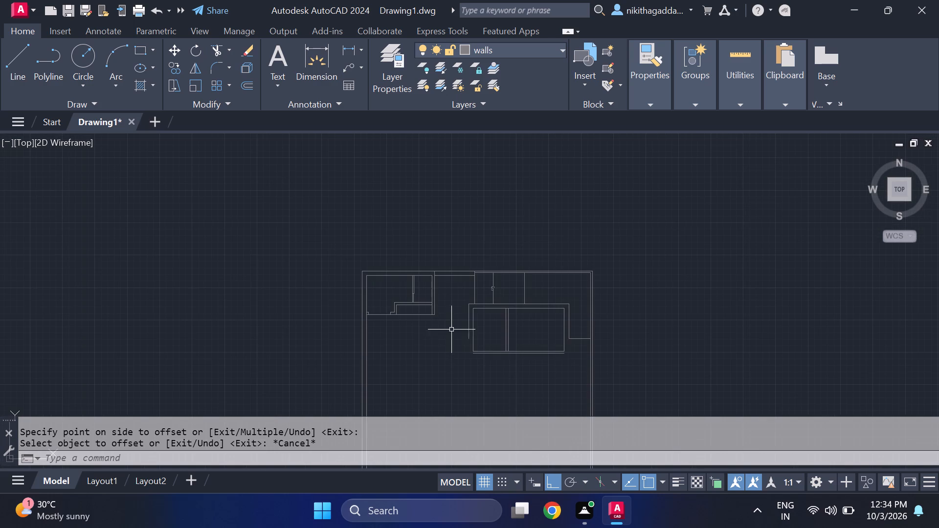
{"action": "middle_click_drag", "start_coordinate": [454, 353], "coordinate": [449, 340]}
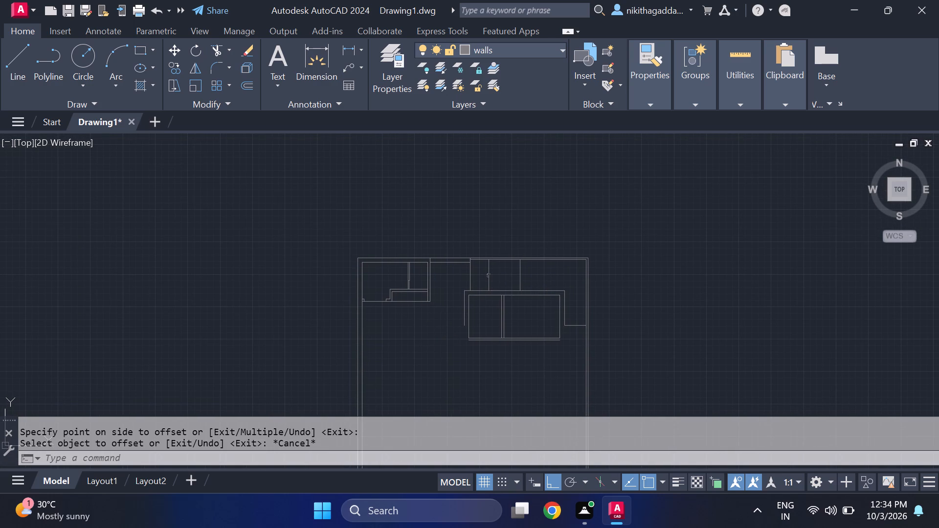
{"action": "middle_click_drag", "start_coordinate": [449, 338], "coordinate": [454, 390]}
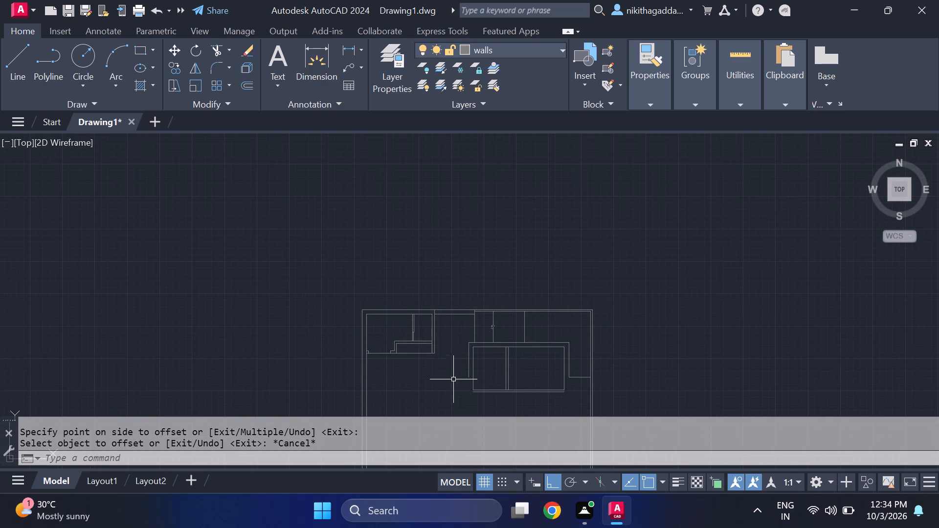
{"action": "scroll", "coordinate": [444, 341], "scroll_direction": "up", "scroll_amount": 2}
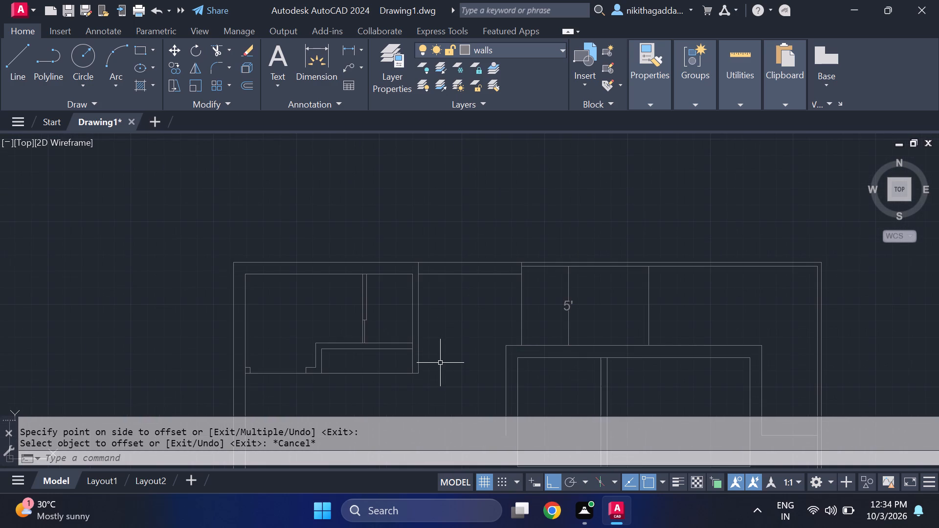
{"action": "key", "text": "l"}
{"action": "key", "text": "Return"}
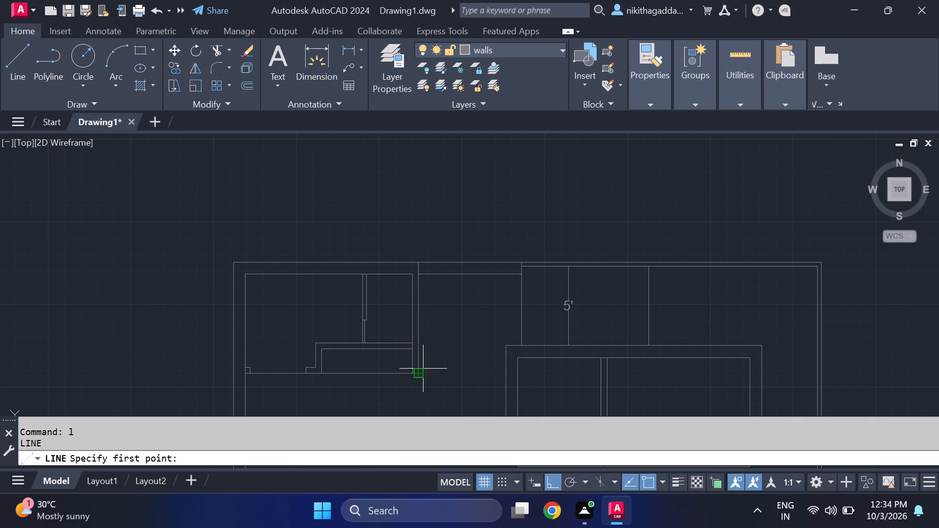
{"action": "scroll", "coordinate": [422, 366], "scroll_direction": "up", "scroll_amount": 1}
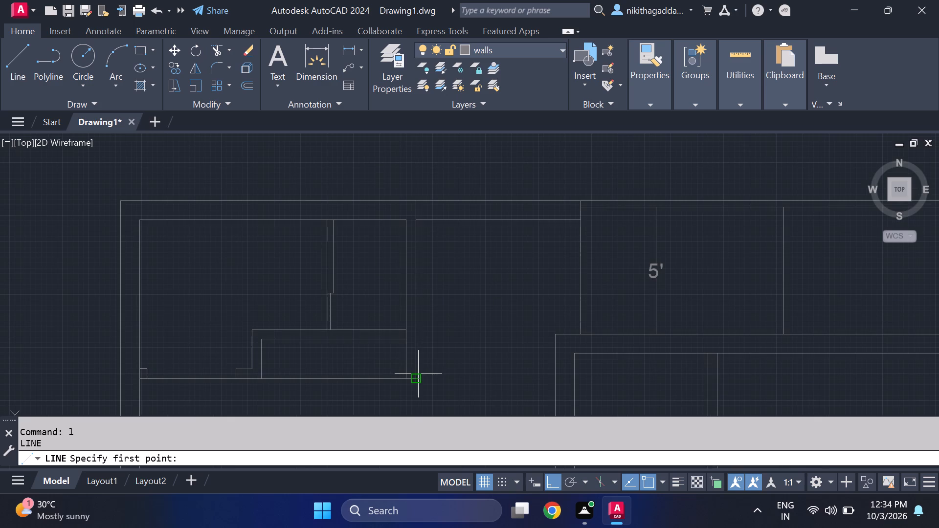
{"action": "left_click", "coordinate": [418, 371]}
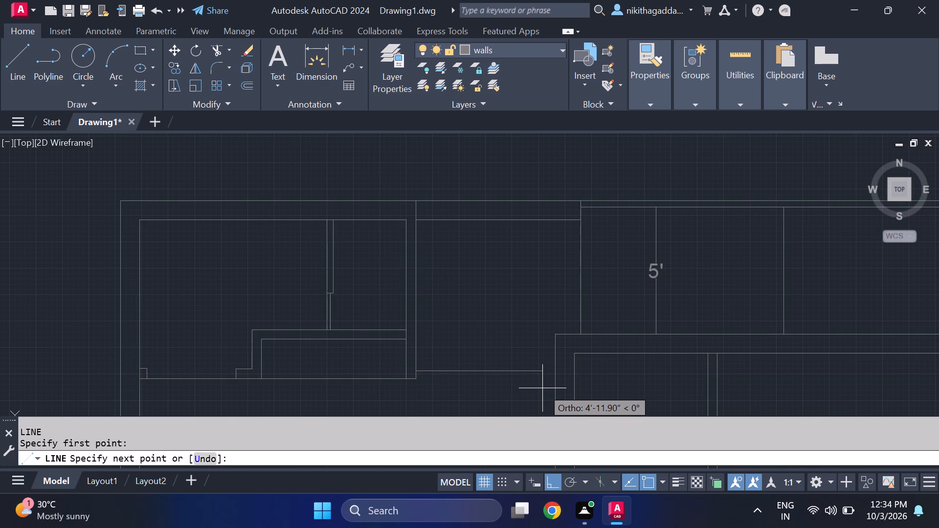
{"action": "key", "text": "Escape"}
Draw a small three-sided rectangular jog about 6.7" high against the left outer wall line of the middle rooms.
{"action": "key", "text": "space"}
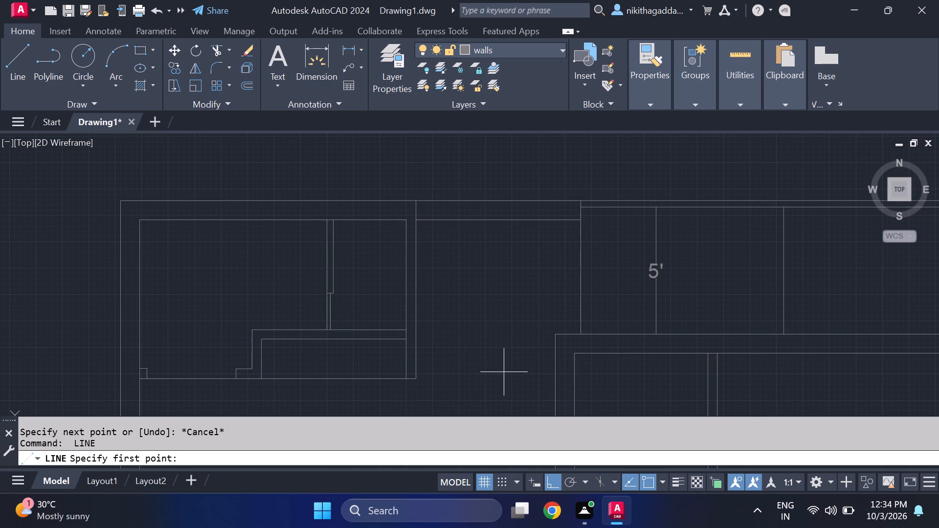
{"action": "left_click", "coordinate": [555, 367]}
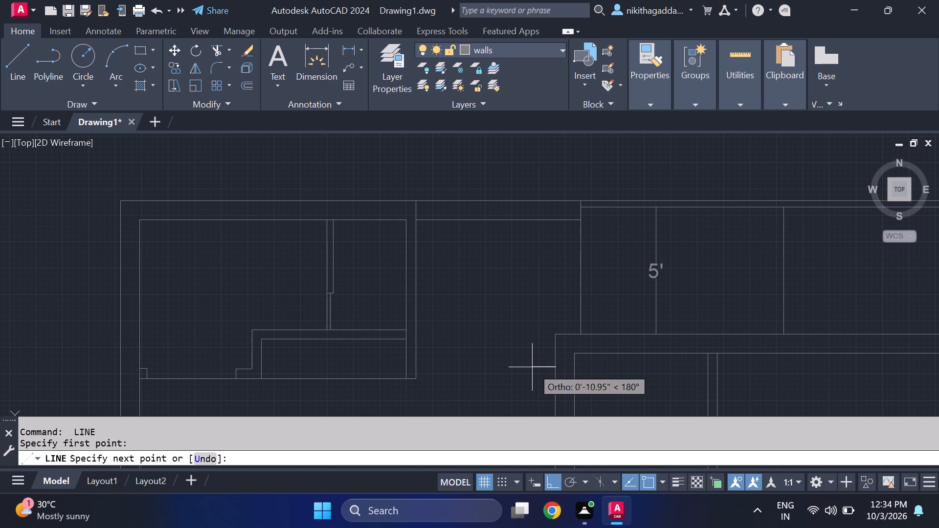
{"action": "left_click", "coordinate": [535, 367]}
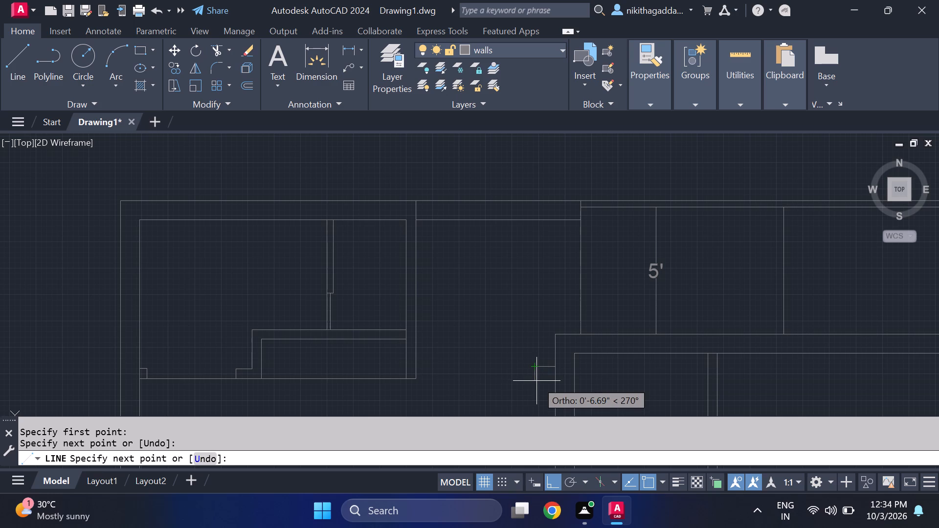
{"action": "left_click", "coordinate": [537, 381]}
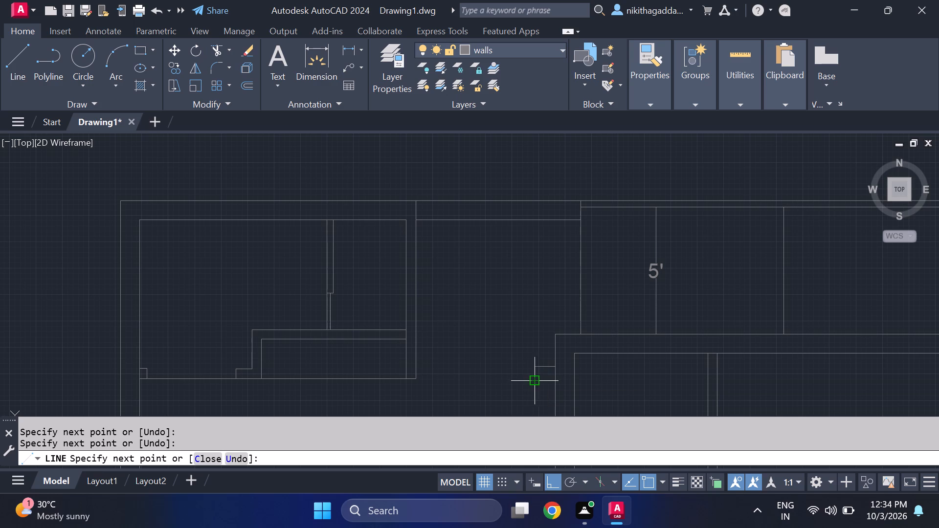
{"action": "left_click", "coordinate": [555, 378]}
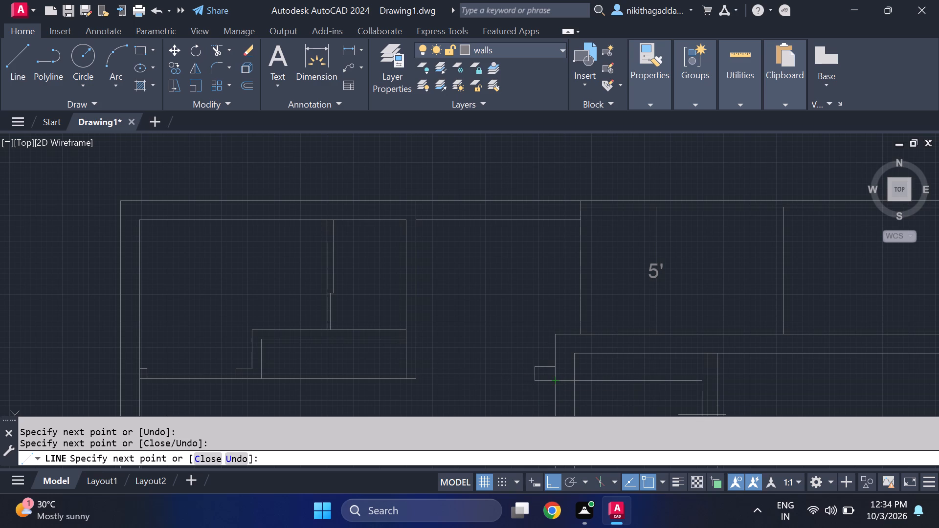
{"action": "key", "text": "Escape"}
Draw a horizontal line from the bottom corner of the top-left room's right wall to the jog's left side.
{"action": "key", "text": "l"}
{"action": "key", "text": "Return"}
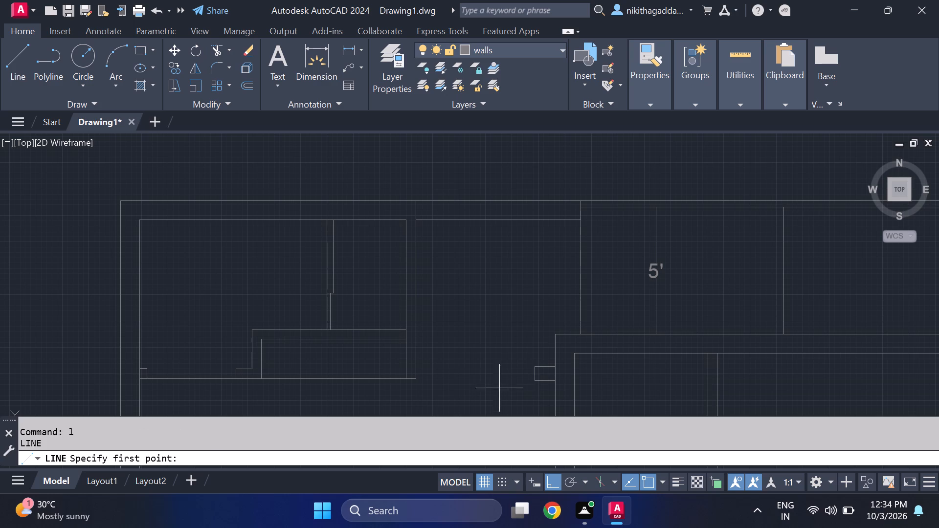
{"action": "left_click", "coordinate": [420, 381]}
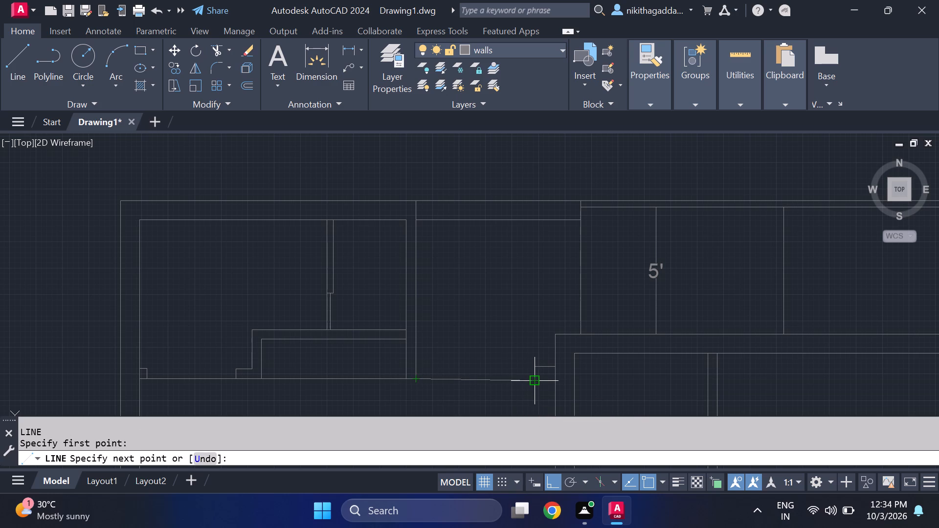
{"action": "scroll", "coordinate": [537, 384], "scroll_direction": "up", "scroll_amount": 4}
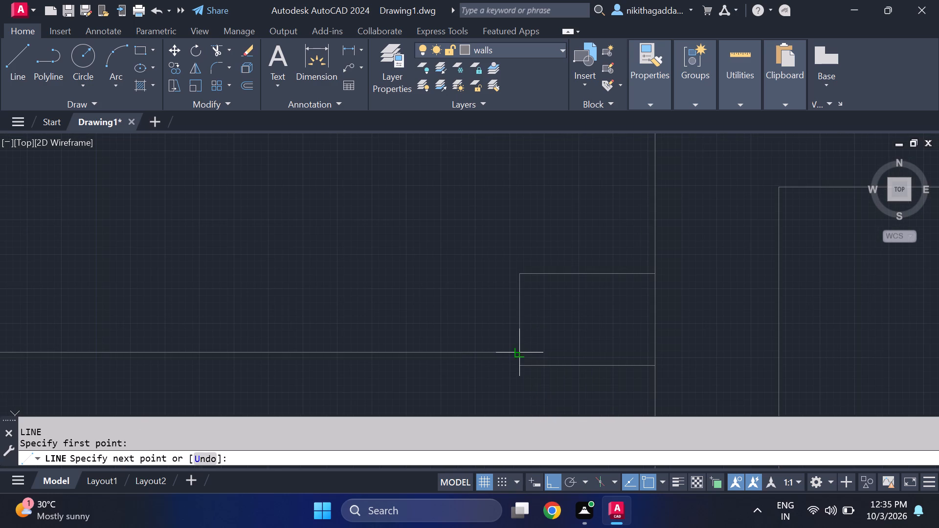
{"action": "left_click", "coordinate": [524, 355]}
{"action": "key", "text": "Escape"}
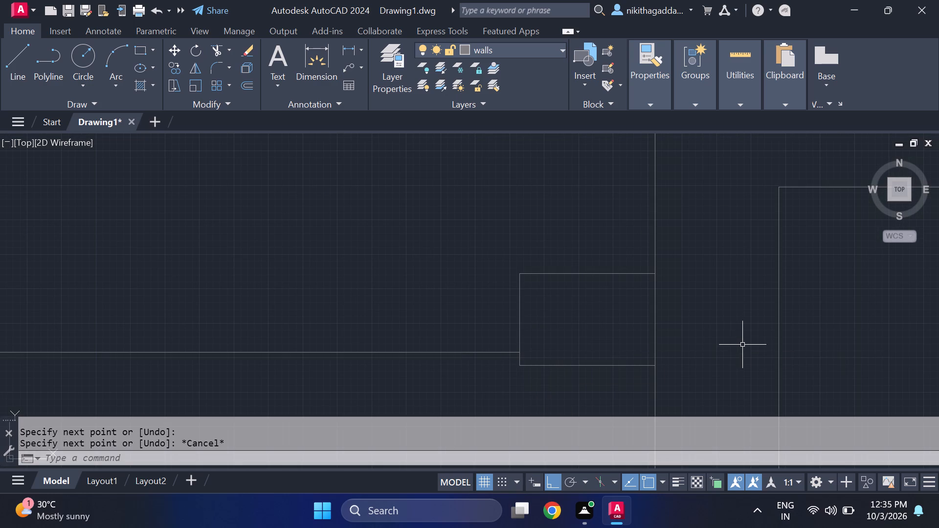
Move the jog's bottom line up to align with the new horizontal line.
{"action": "scroll", "coordinate": [666, 364], "scroll_direction": "down", "scroll_amount": 3}
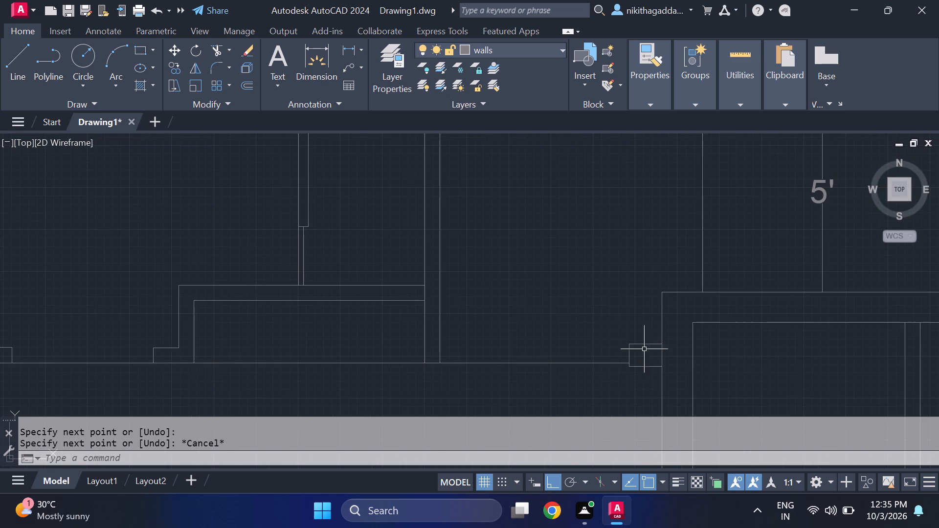
{"action": "scroll", "coordinate": [639, 332], "scroll_direction": "down", "scroll_amount": 1}
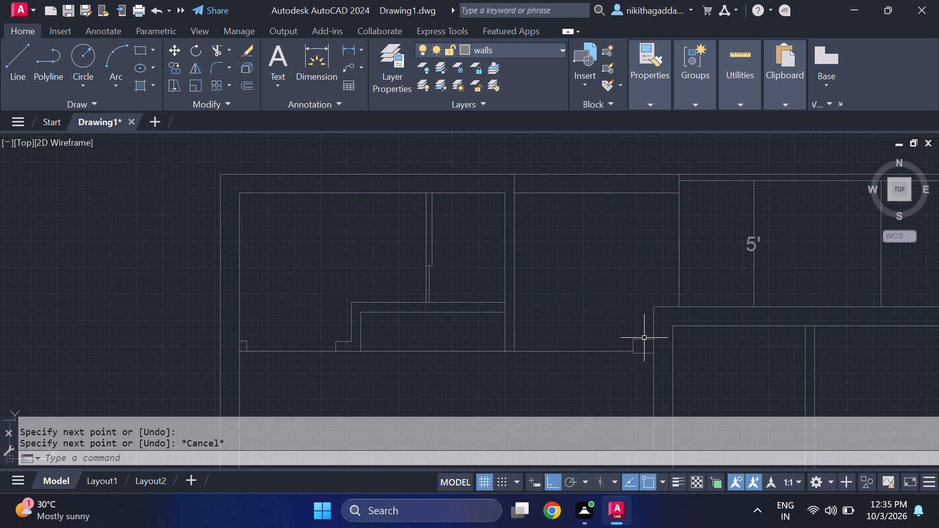
{"action": "middle_click_drag", "start_coordinate": [614, 362], "coordinate": [595, 339]}
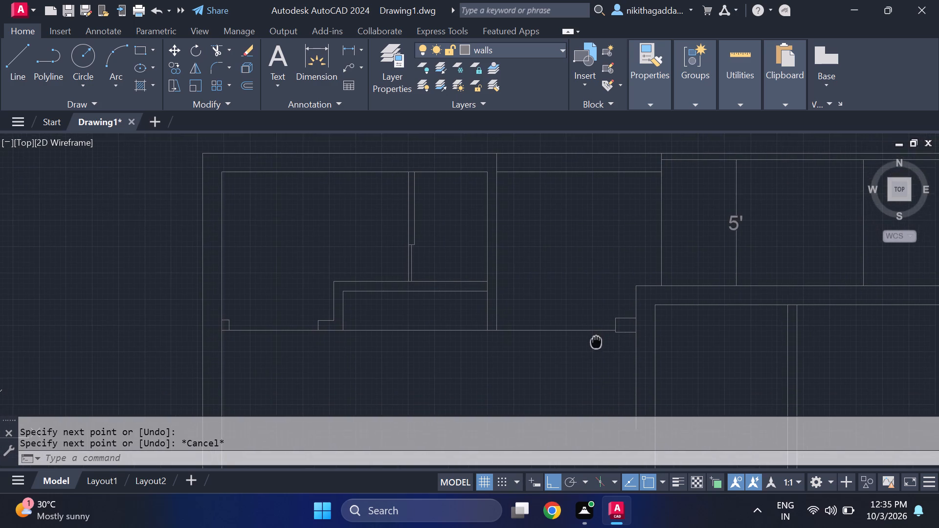
{"action": "middle_click_drag", "start_coordinate": [595, 339], "coordinate": [587, 355]}
{"action": "scroll", "coordinate": [587, 355], "scroll_direction": "up", "scroll_amount": 2}
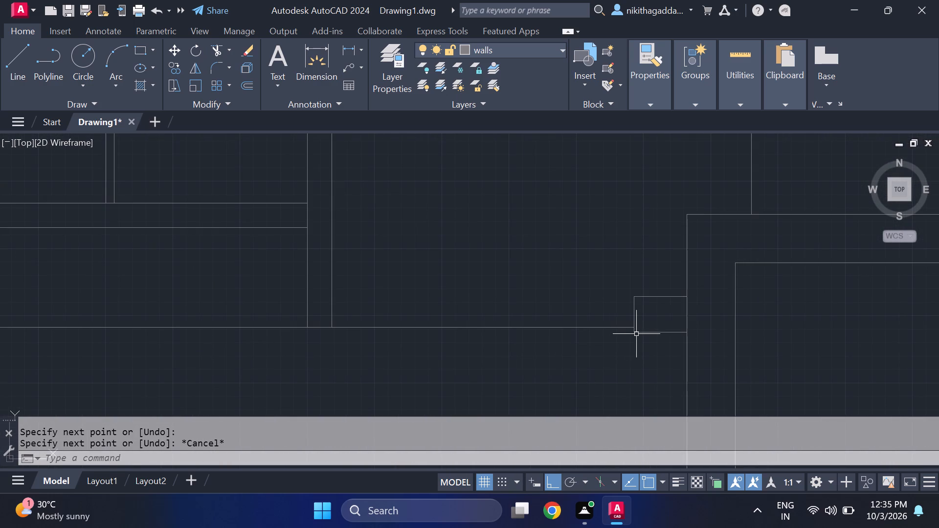
{"action": "left_click", "coordinate": [637, 333]}
{"action": "key", "text": "m"}
{"action": "key", "text": "Return"}
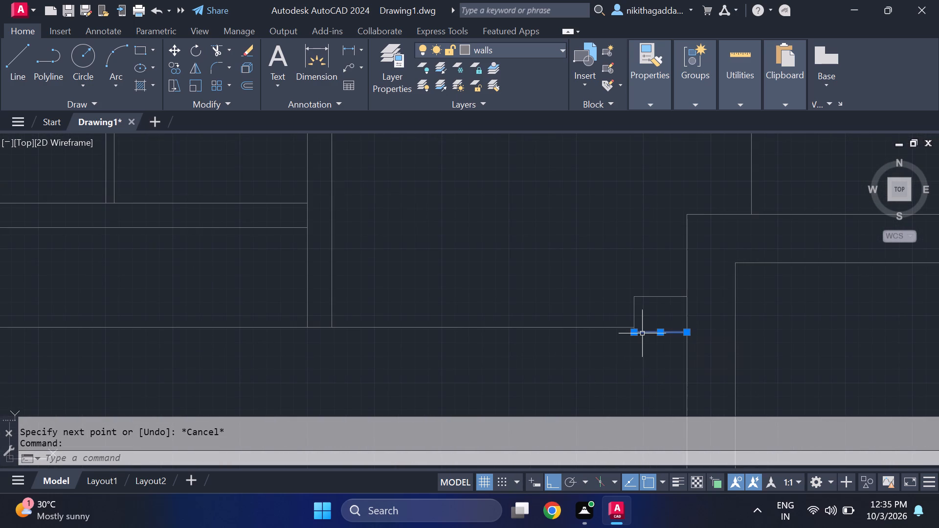
{"action": "left_click", "coordinate": [635, 336]}
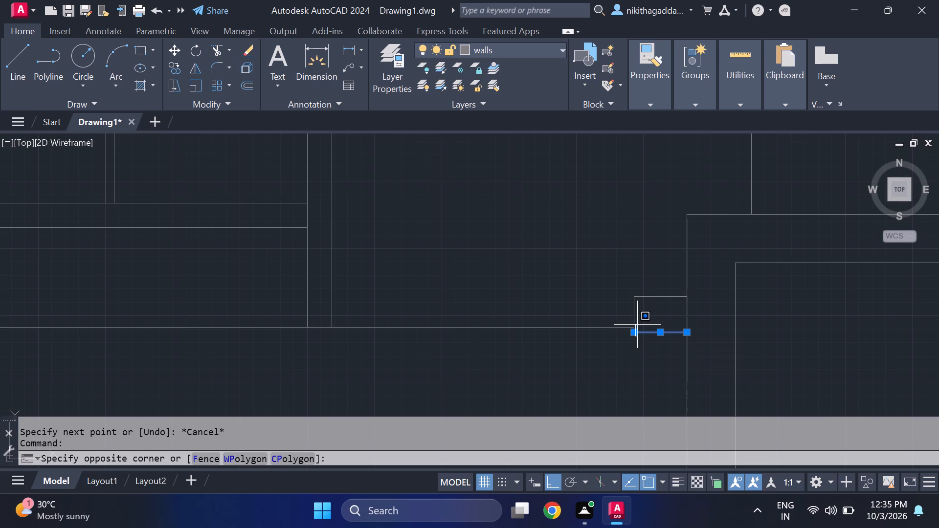
{"action": "left_click", "coordinate": [646, 324]}
{"action": "key", "text": "m"}
{"action": "key", "text": "Return"}
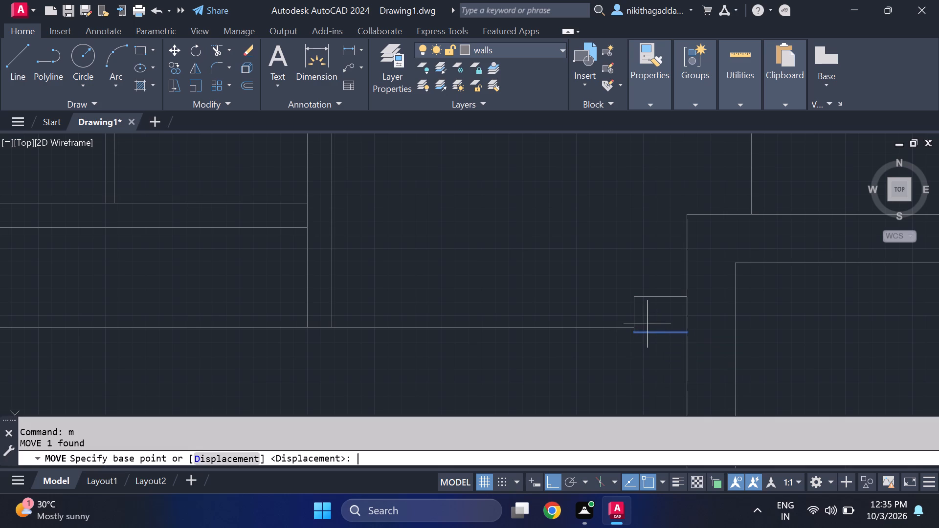
{"action": "scroll", "coordinate": [640, 297], "scroll_direction": "up", "scroll_amount": 2}
{"action": "left_click", "coordinate": [627, 386]}
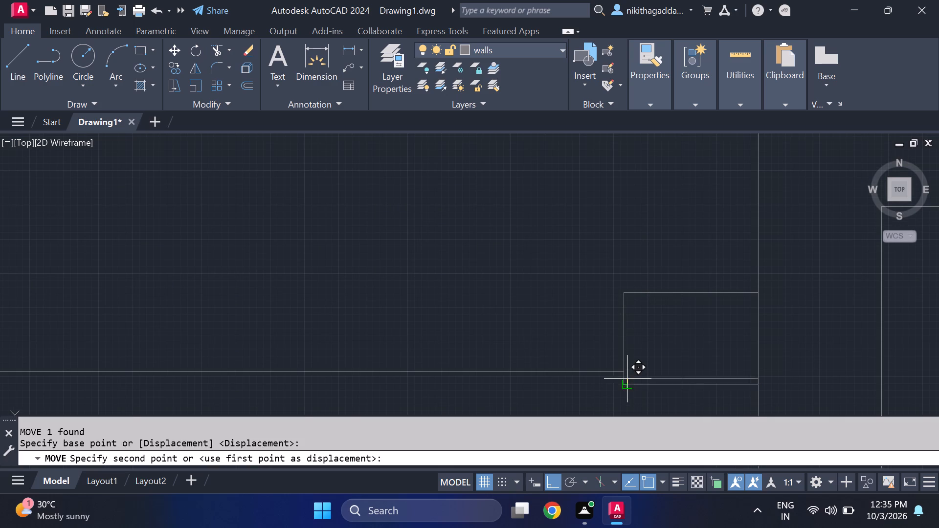
{"action": "left_click", "coordinate": [627, 374]}
{"action": "scroll", "coordinate": [782, 358], "scroll_direction": "down", "scroll_amount": 4}
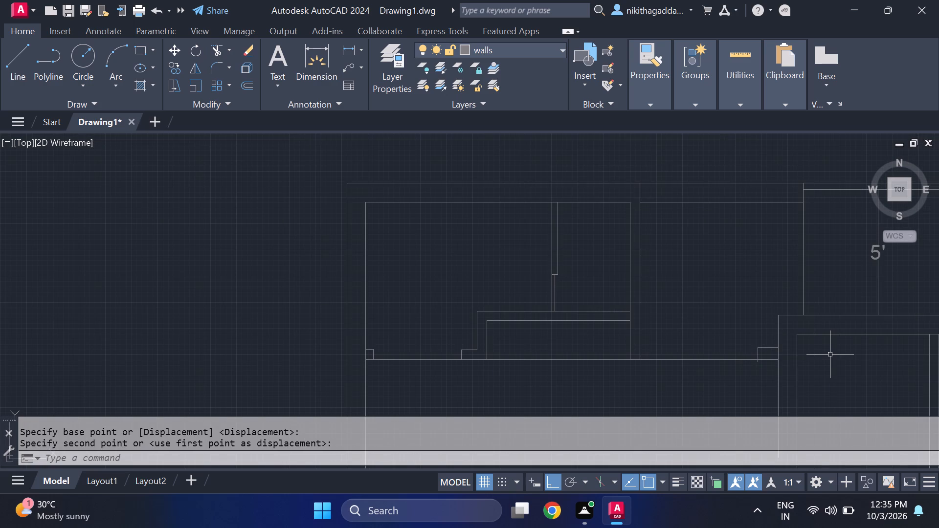
Trim the end of the jog's left side that overhangs below the horizontal line.
{"action": "key", "text": "Escape"}
{"action": "key", "text": "r"}
{"action": "key", "text": "Escape"}
{"action": "type", "text": "tr"}
{"action": "key", "text": "Return"}
{"action": "scroll", "coordinate": [809, 372], "scroll_direction": "up", "scroll_amount": 3}
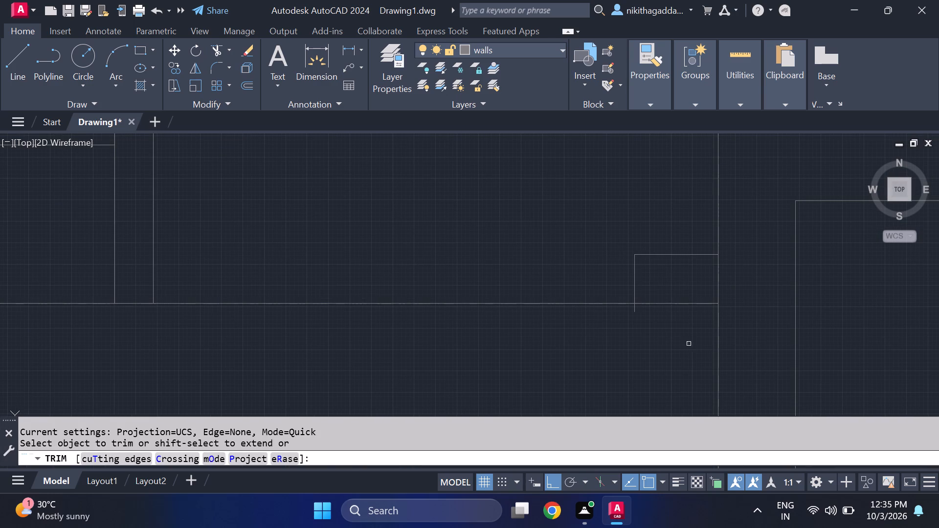
{"action": "left_click_drag", "start_coordinate": [651, 316], "coordinate": [632, 309]}
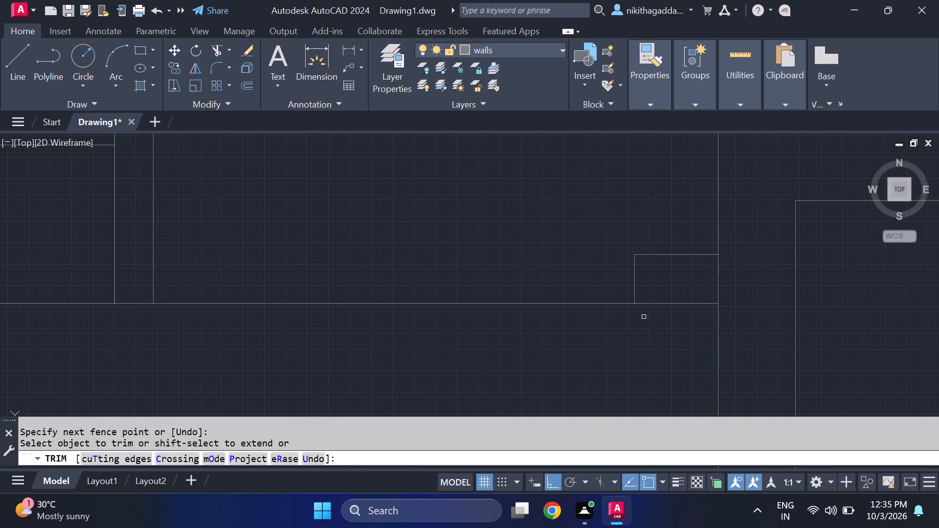
{"action": "scroll", "coordinate": [670, 347], "scroll_direction": "down", "scroll_amount": 4}
{"action": "key", "text": "Escape"}
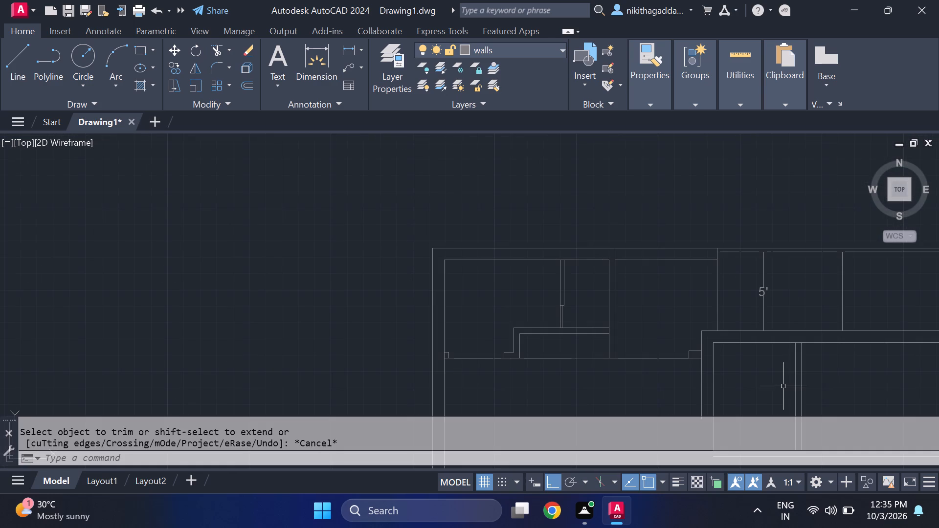
Trim the middle rooms' left outer wall line where it closes the right side of the jog.
{"action": "middle_click_drag", "start_coordinate": [770, 381], "coordinate": [638, 347]}
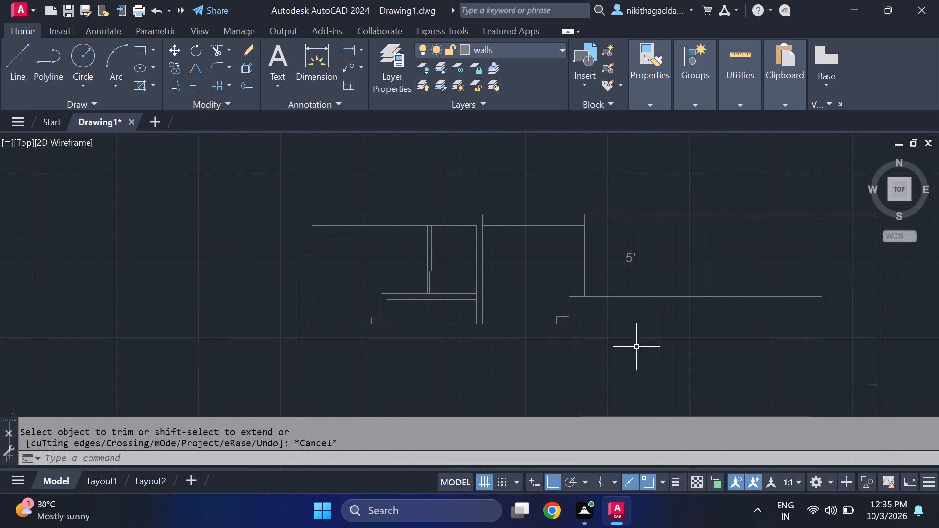
{"action": "scroll", "coordinate": [578, 348], "scroll_direction": "up", "scroll_amount": 1}
{"action": "type", "text": "tr"}
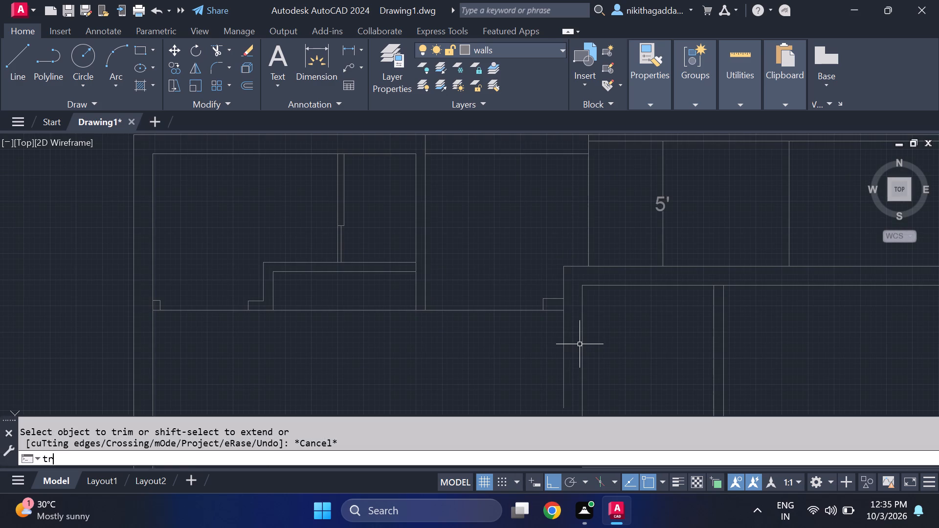
{"action": "key", "text": "Return"}
{"action": "left_click_drag", "start_coordinate": [569, 305], "coordinate": [562, 304]}
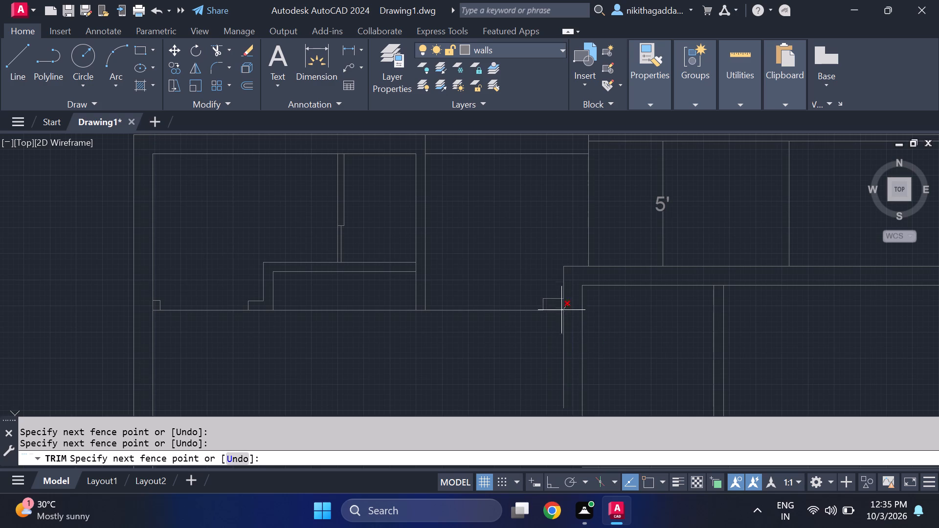
{"action": "left_click", "coordinate": [561, 306]}
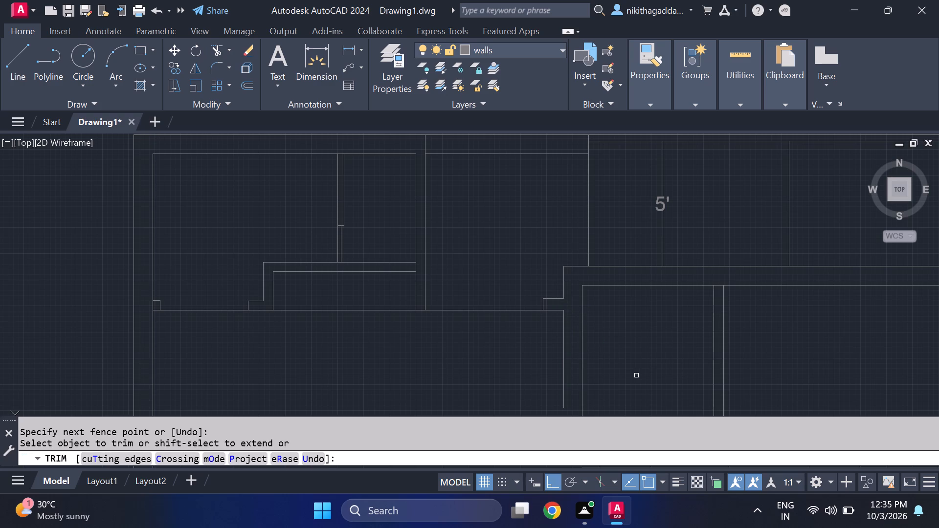
{"action": "scroll", "coordinate": [635, 389], "scroll_direction": "down", "scroll_amount": 2}
{"action": "middle_click_drag", "start_coordinate": [628, 394], "coordinate": [585, 347]}
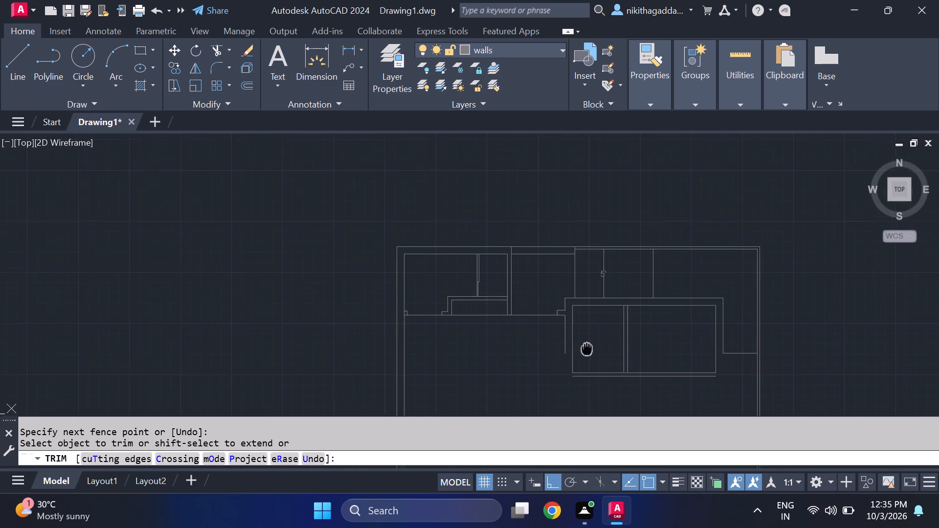
{"action": "middle_click_drag", "start_coordinate": [585, 347], "coordinate": [573, 334]}
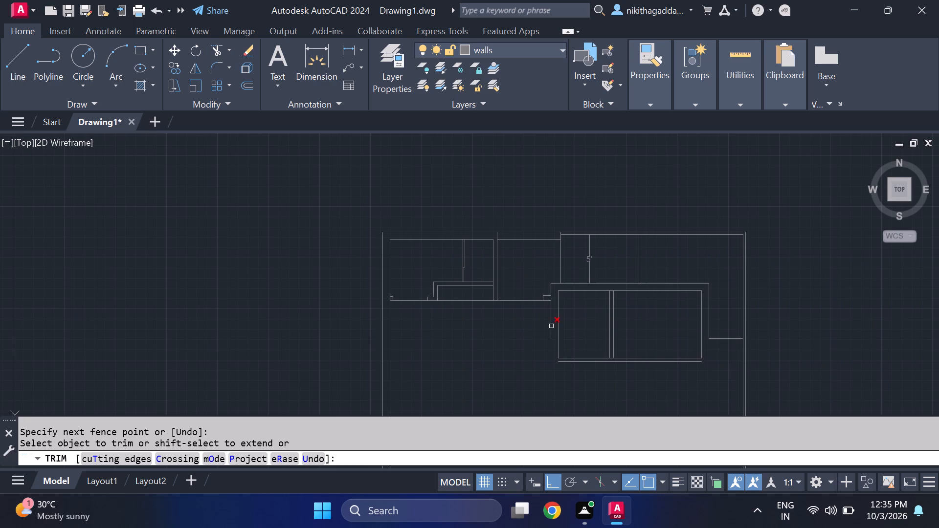
{"action": "key", "text": "Escape"}
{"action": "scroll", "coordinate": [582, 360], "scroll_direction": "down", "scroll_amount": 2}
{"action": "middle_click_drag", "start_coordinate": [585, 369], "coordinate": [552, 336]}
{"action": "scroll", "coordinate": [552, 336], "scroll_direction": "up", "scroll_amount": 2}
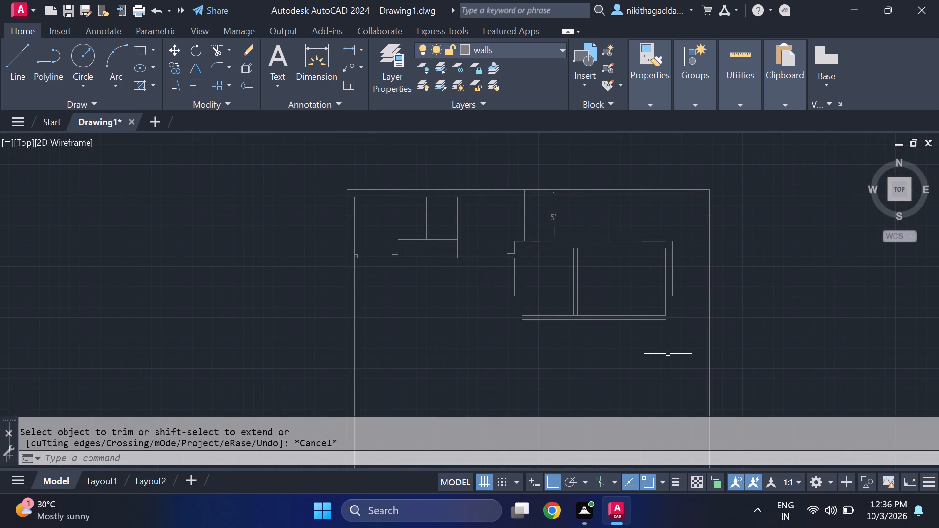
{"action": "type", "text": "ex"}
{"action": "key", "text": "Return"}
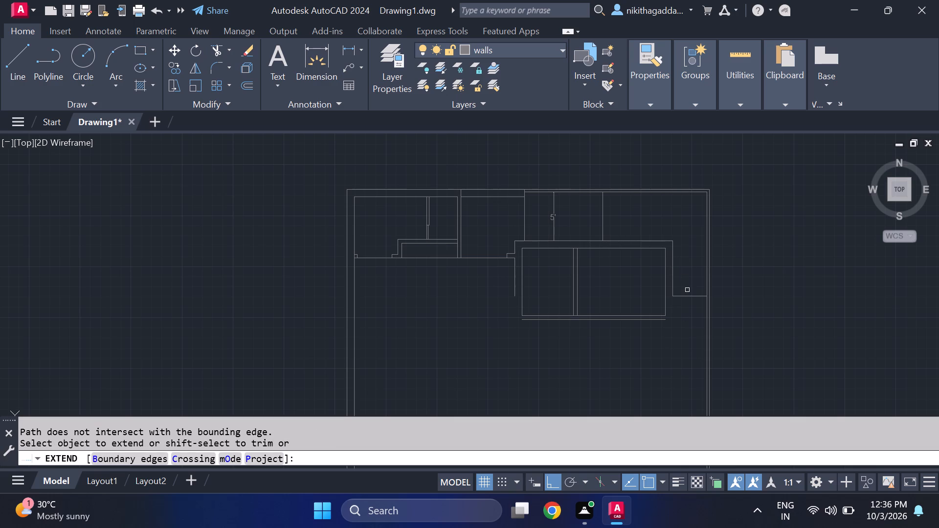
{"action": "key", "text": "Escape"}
Draw a long vertical line downward from the lower corner of the stepped wall right of the middle rooms.
{"action": "key", "text": "l"}
{"action": "key", "text": "Return"}
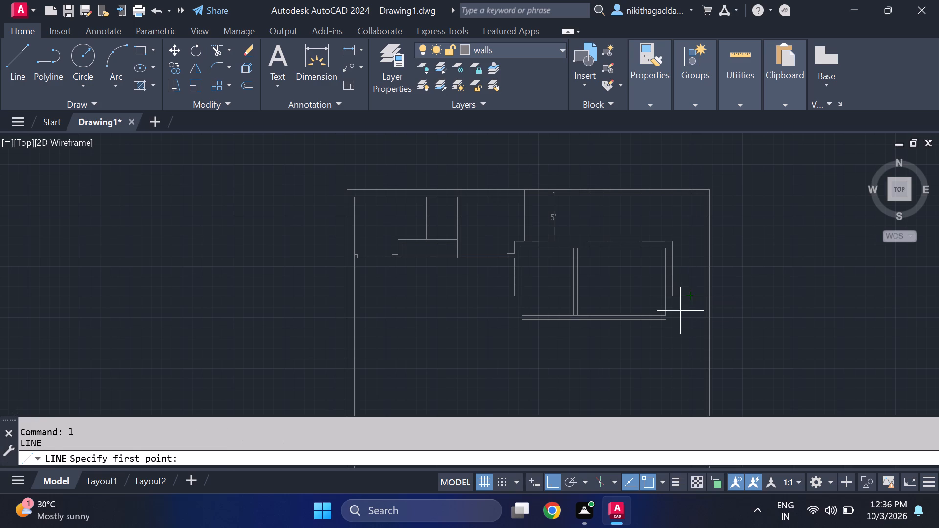
{"action": "left_click", "coordinate": [673, 293]}
{"action": "scroll", "coordinate": [674, 385], "scroll_direction": "down", "scroll_amount": 3}
{"action": "middle_click_drag", "start_coordinate": [673, 385], "coordinate": [671, 361]}
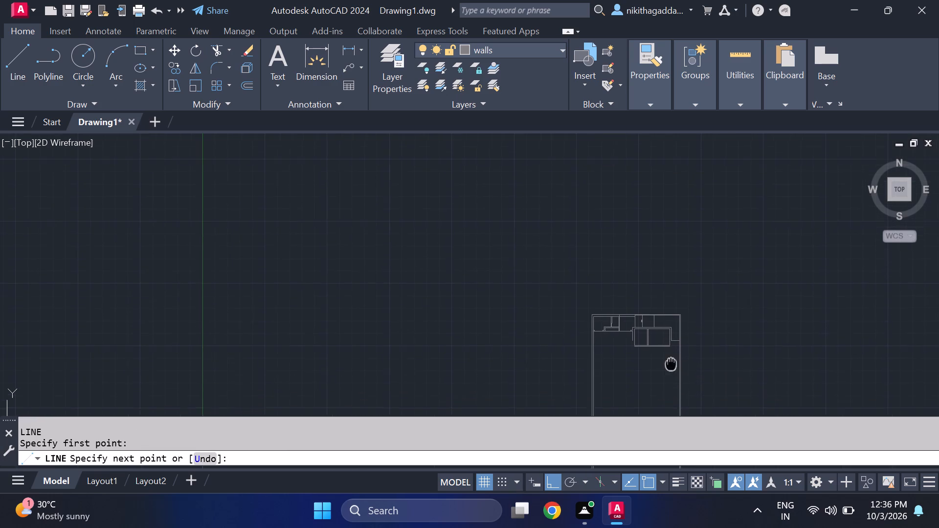
{"action": "middle_click_drag", "start_coordinate": [671, 361], "coordinate": [665, 334]}
{"action": "scroll", "coordinate": [678, 374], "scroll_direction": "down", "scroll_amount": 1}
{"action": "middle_click_drag", "start_coordinate": [676, 384], "coordinate": [658, 289]}
{"action": "scroll", "coordinate": [654, 293], "scroll_direction": "up", "scroll_amount": 3}
{"action": "left_click", "coordinate": [647, 257]}
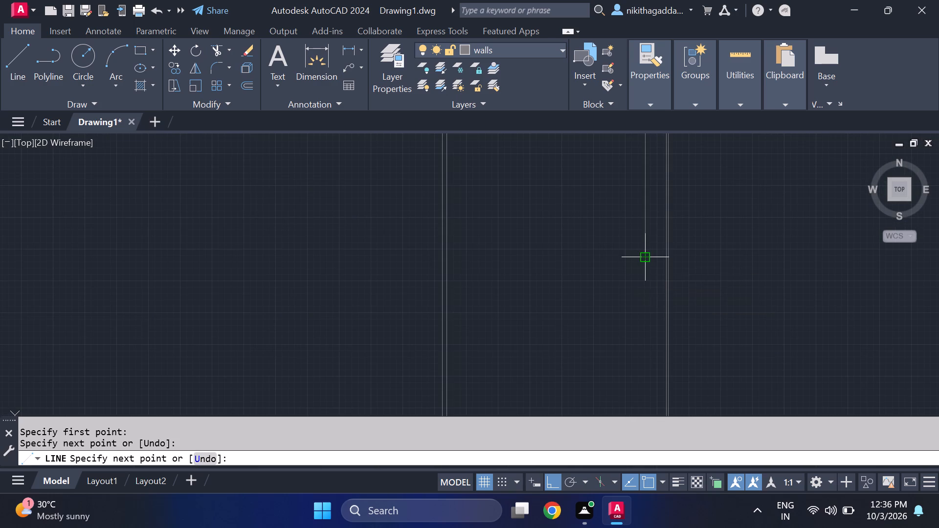
Offset the long vertical line below the stepped wall 9" to the left, toward the middle rooms' side, to form a wall.
{"action": "middle_click_drag", "start_coordinate": [645, 266], "coordinate": [647, 377]}
{"action": "key", "text": "Escape"}
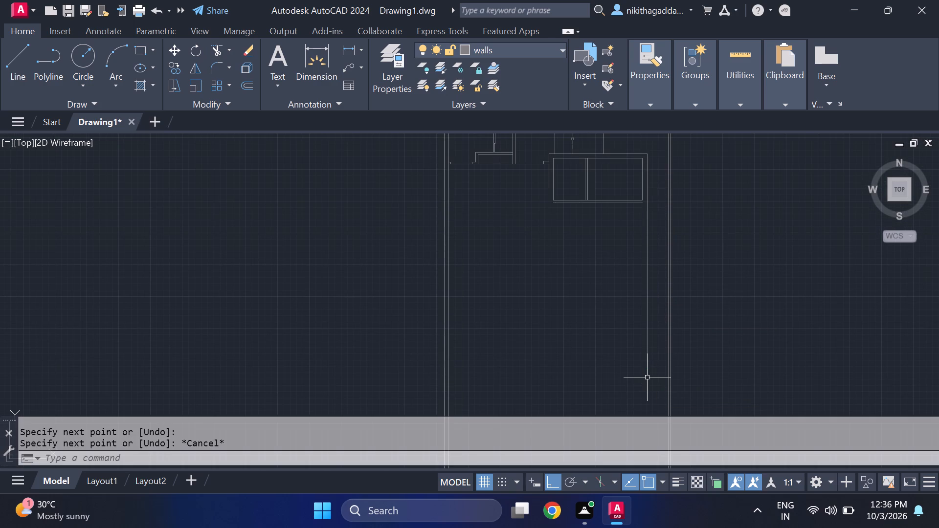
{"action": "scroll", "coordinate": [633, 198], "scroll_direction": "up", "scroll_amount": 1}
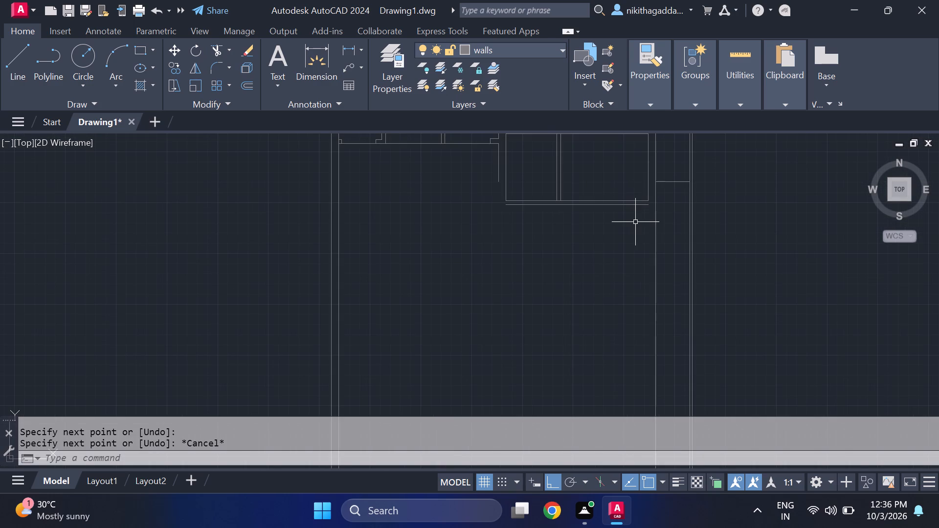
{"action": "scroll", "coordinate": [635, 222], "scroll_direction": "up", "scroll_amount": 1}
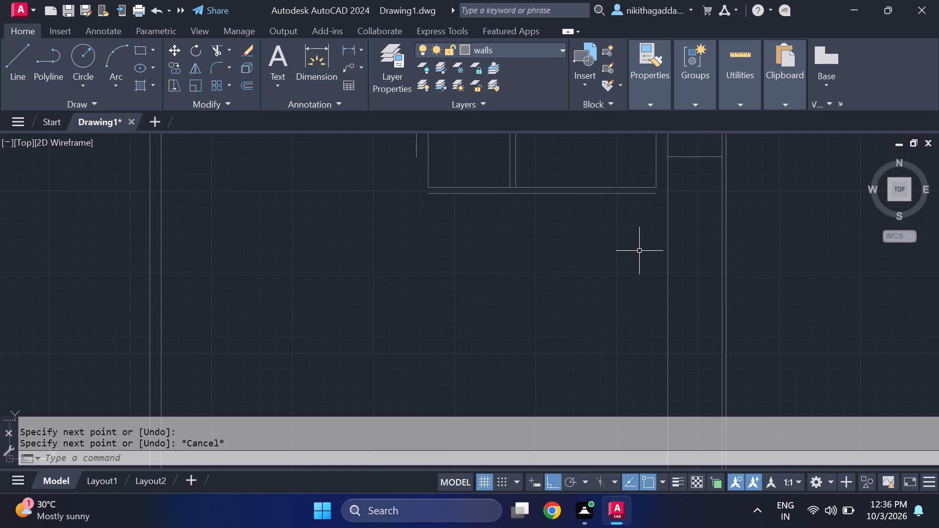
{"action": "type", "text": "of"}
{"action": "key", "text": "Return"}
{"action": "type", "text": "9\""}
{"action": "key", "text": "Return"}
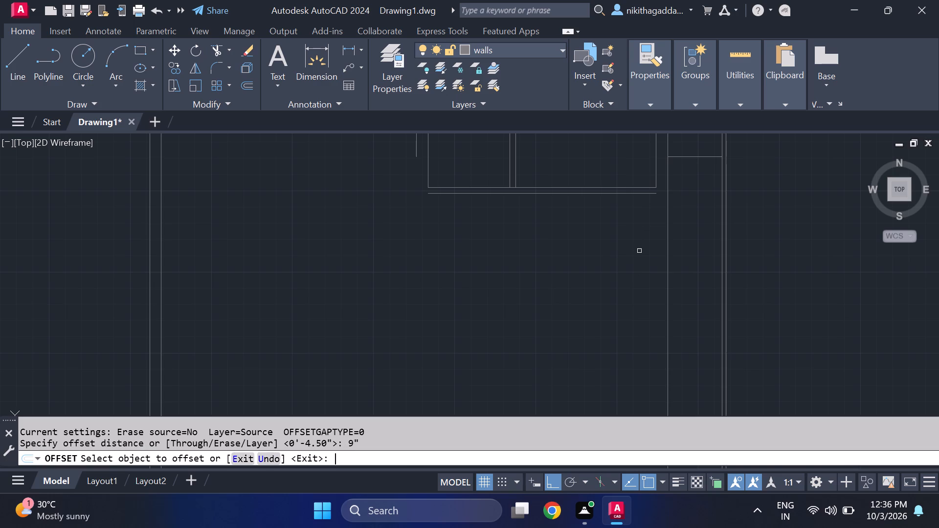
{"action": "left_click", "coordinate": [668, 265]}
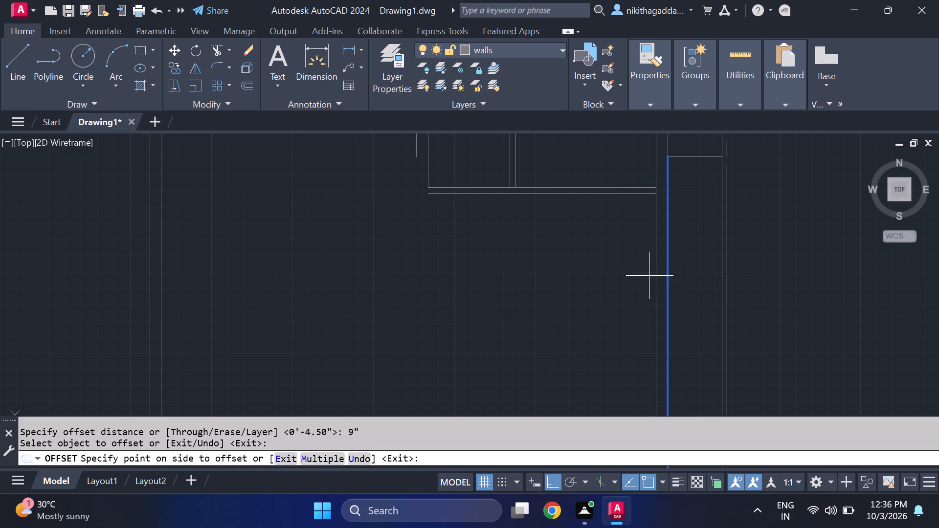
{"action": "left_click", "coordinate": [649, 276]}
{"action": "key", "text": "Escape"}
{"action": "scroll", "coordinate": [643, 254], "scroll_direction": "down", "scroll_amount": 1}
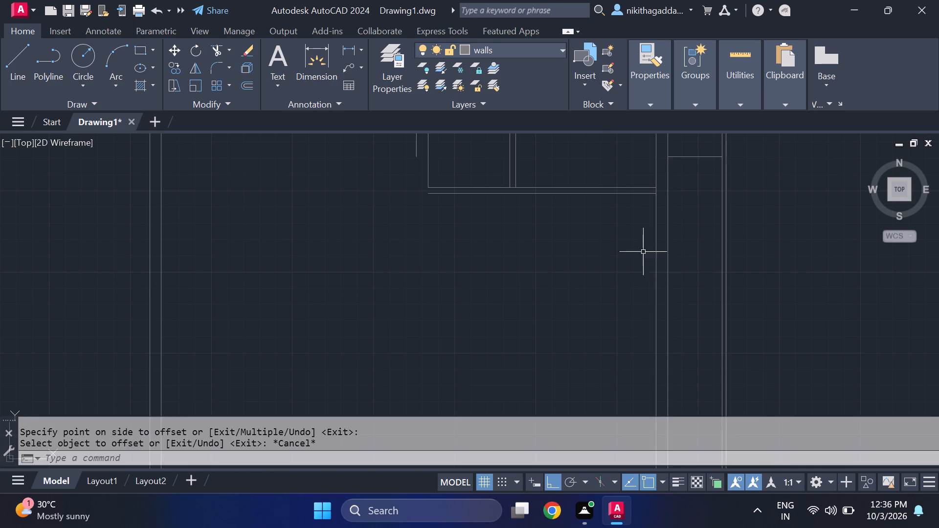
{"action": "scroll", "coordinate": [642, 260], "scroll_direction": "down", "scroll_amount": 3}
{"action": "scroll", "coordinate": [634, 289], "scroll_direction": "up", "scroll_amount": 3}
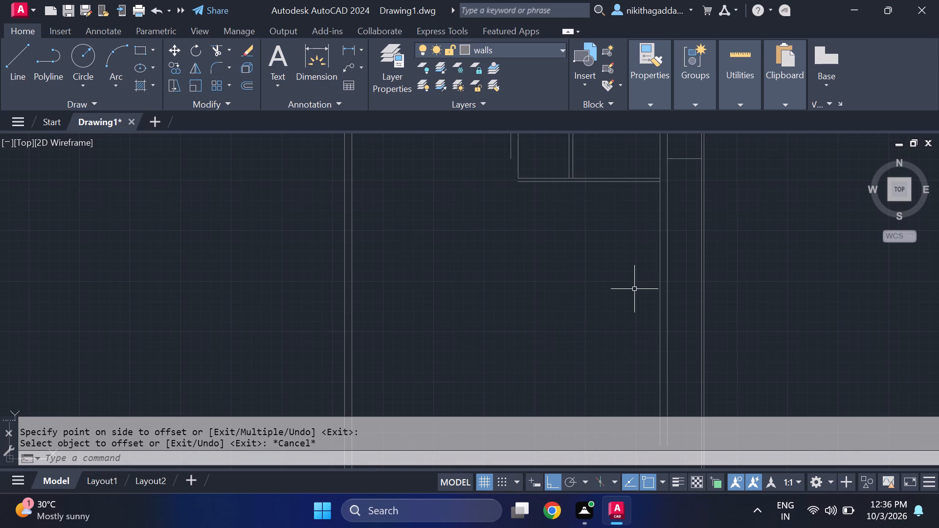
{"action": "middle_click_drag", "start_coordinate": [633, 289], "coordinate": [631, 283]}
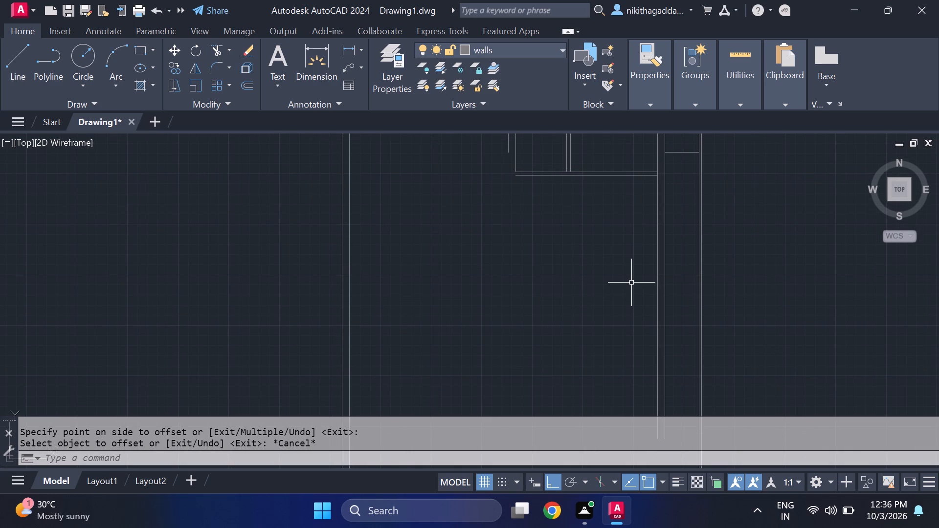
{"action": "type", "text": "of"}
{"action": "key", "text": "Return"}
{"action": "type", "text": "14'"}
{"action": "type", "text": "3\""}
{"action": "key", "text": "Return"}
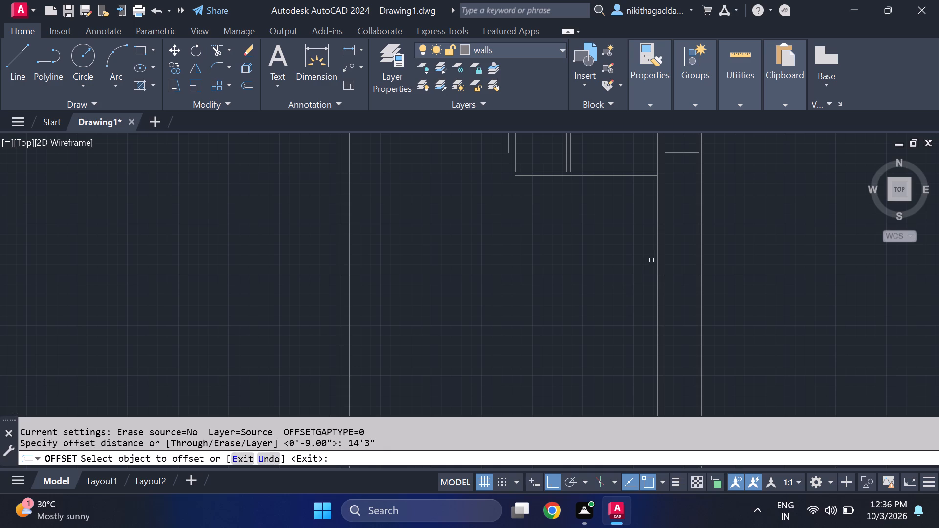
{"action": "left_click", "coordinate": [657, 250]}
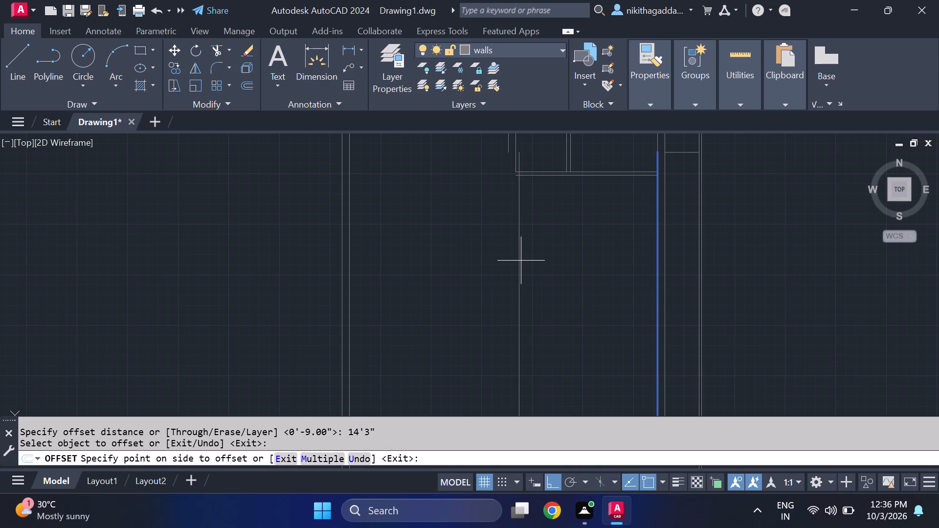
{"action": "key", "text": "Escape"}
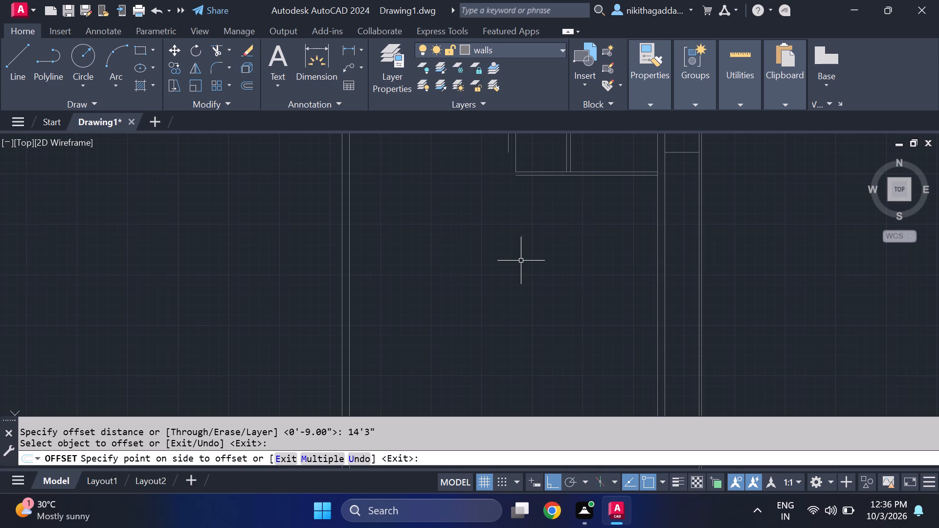
Draw connected lines from the middle rooms' bottom wall about 12' down, left to align with their outer left wall line, and up to its end.
{"action": "key", "text": "l"}
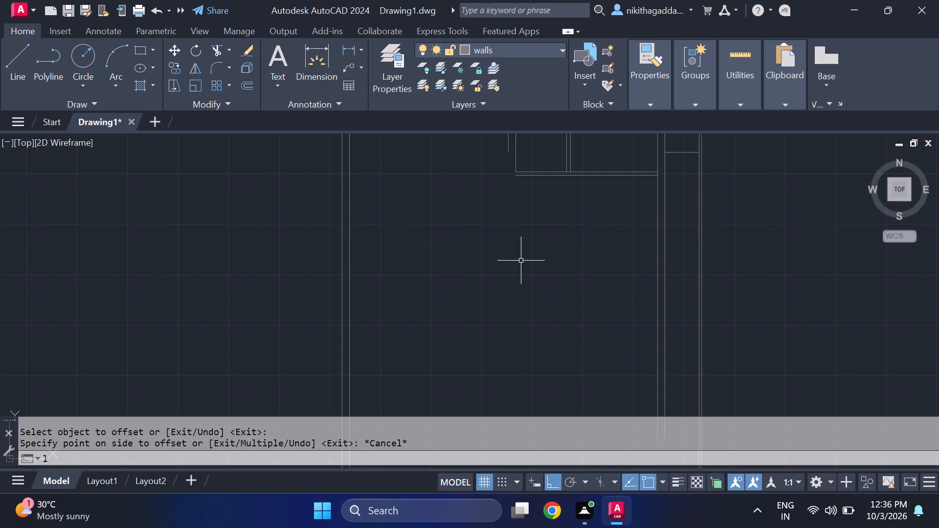
{"action": "key", "text": "Return"}
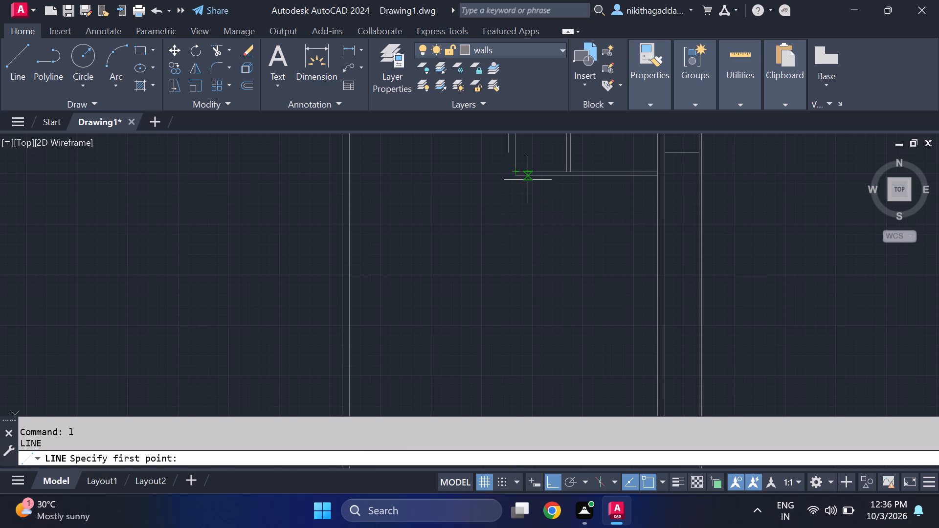
{"action": "middle_click_drag", "start_coordinate": [523, 193], "coordinate": [523, 264]}
{"action": "scroll", "coordinate": [521, 250], "scroll_direction": "up", "scroll_amount": 1}
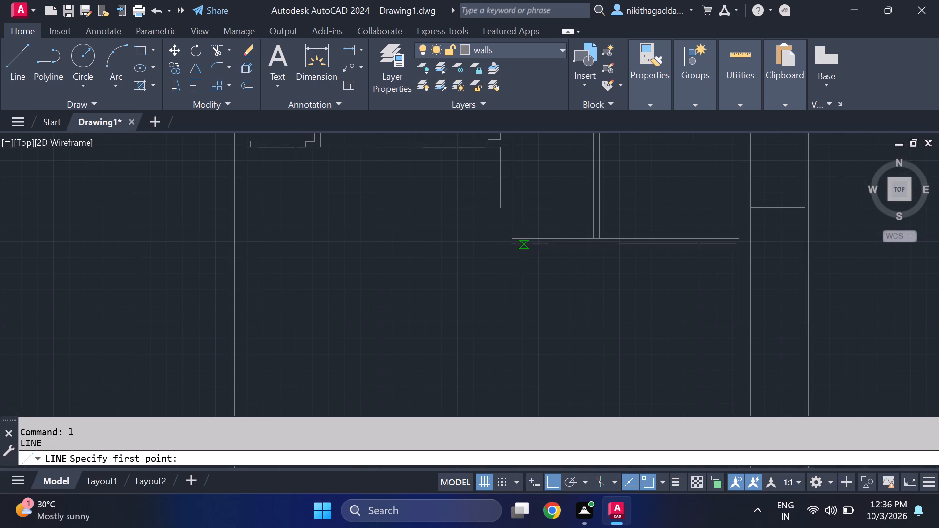
{"action": "left_click", "coordinate": [524, 246]}
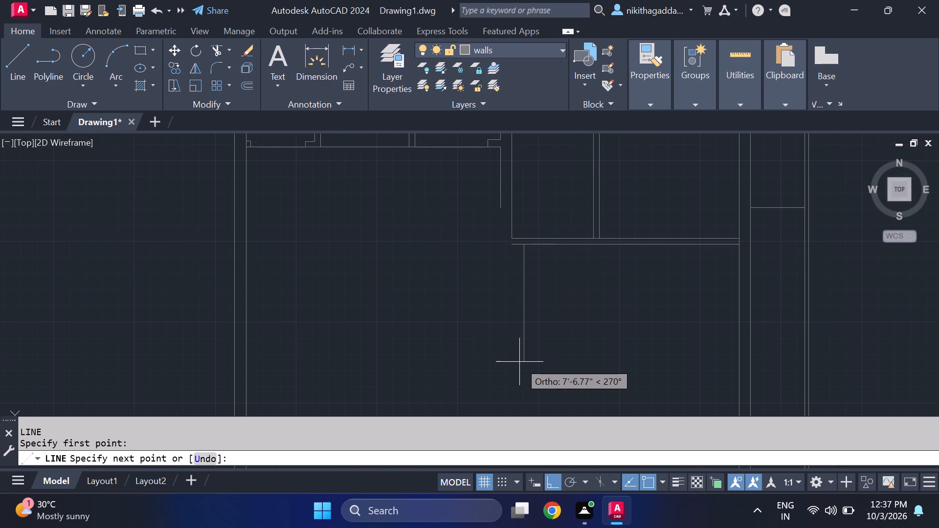
{"action": "scroll", "coordinate": [519, 362], "scroll_direction": "down", "scroll_amount": 1}
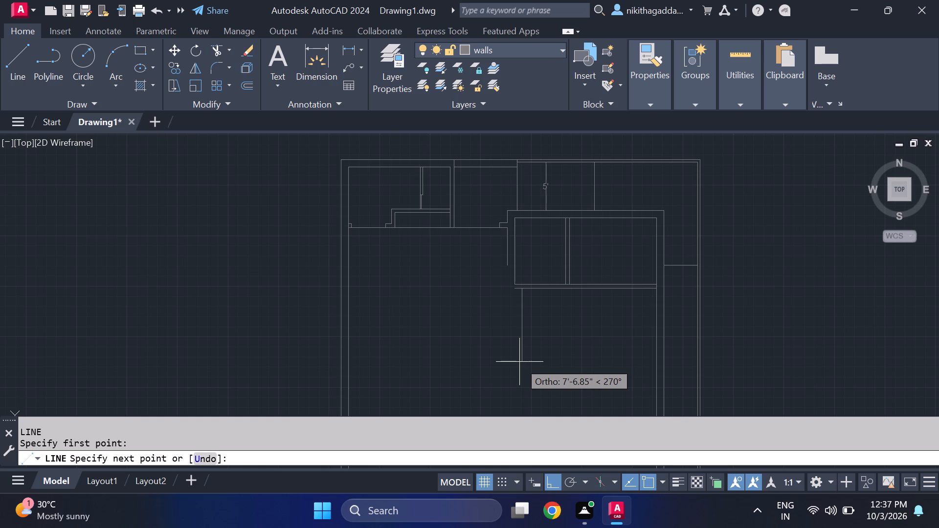
{"action": "middle_click_drag", "start_coordinate": [520, 381], "coordinate": [512, 313]}
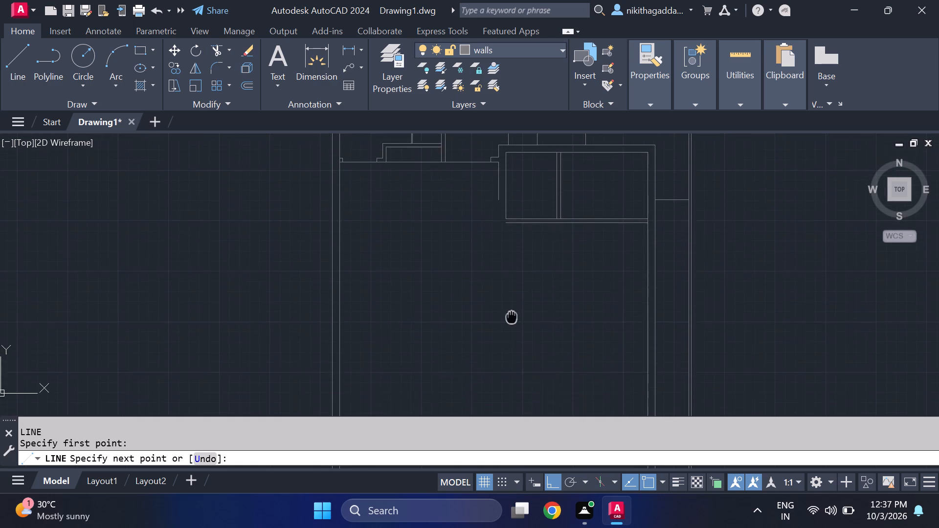
{"action": "middle_click_drag", "start_coordinate": [512, 313], "coordinate": [512, 293]}
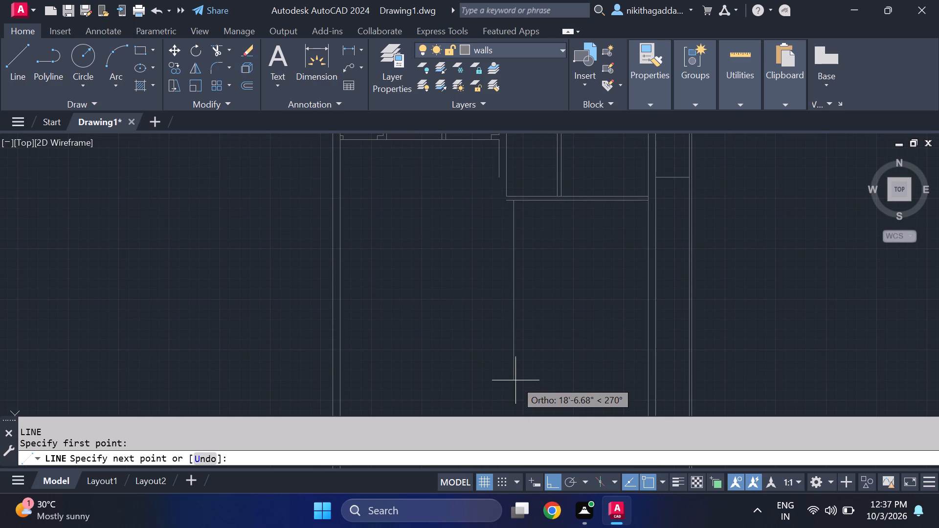
{"action": "left_click", "coordinate": [512, 316]}
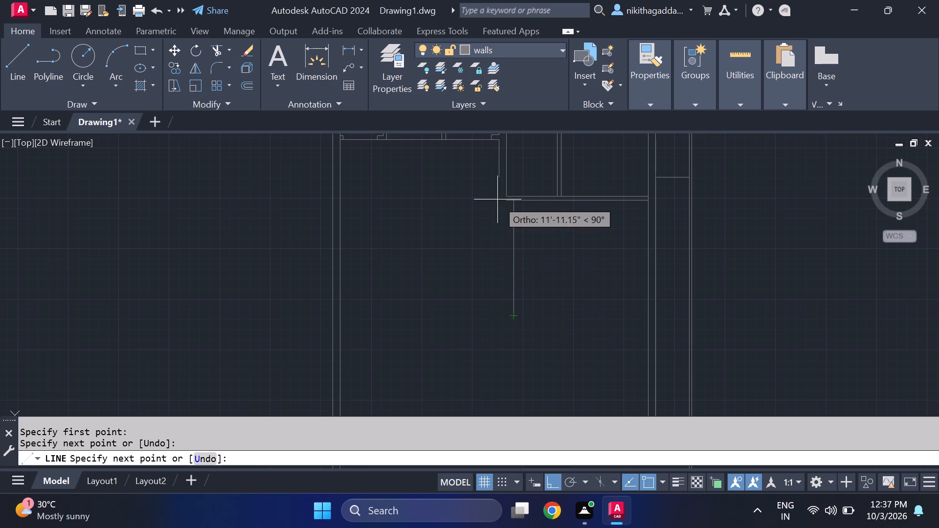
{"action": "scroll", "coordinate": [497, 194], "scroll_direction": "up", "scroll_amount": 1}
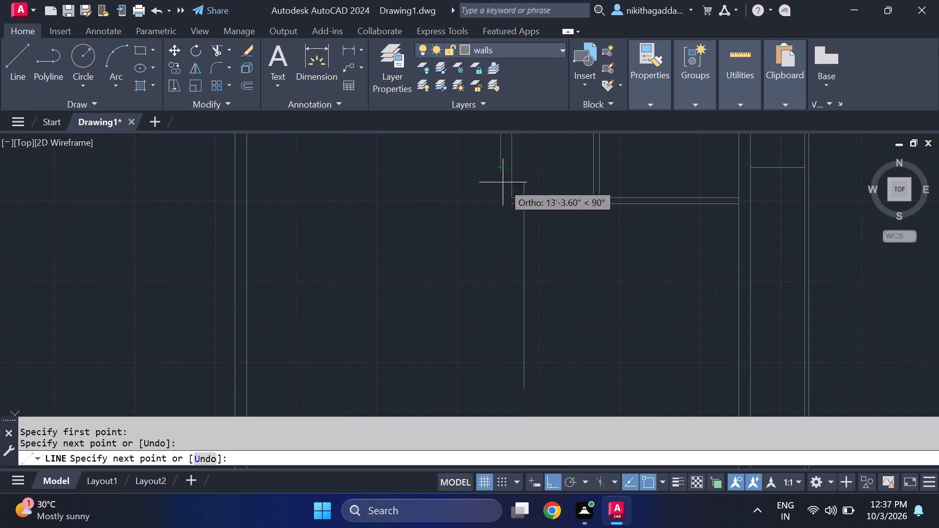
{"action": "left_click", "coordinate": [499, 391]}
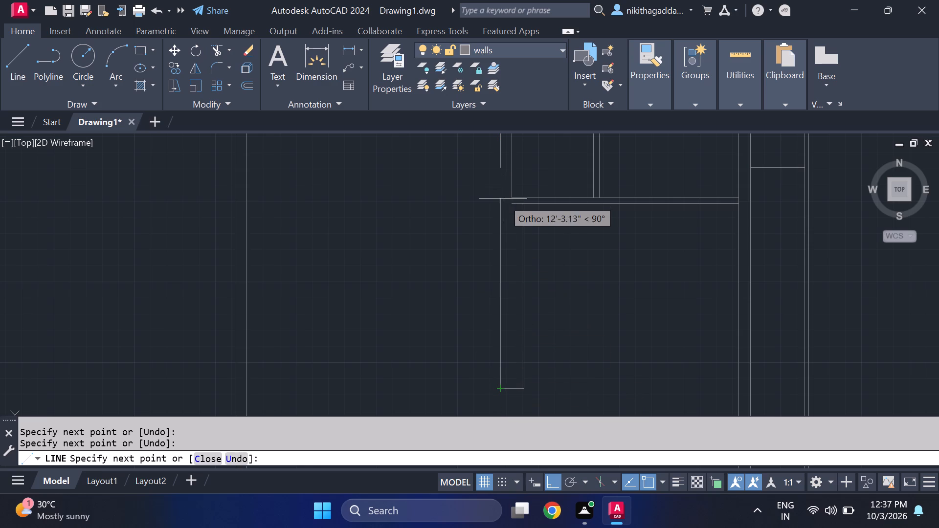
{"action": "middle_click_drag", "start_coordinate": [502, 213], "coordinate": [516, 275]}
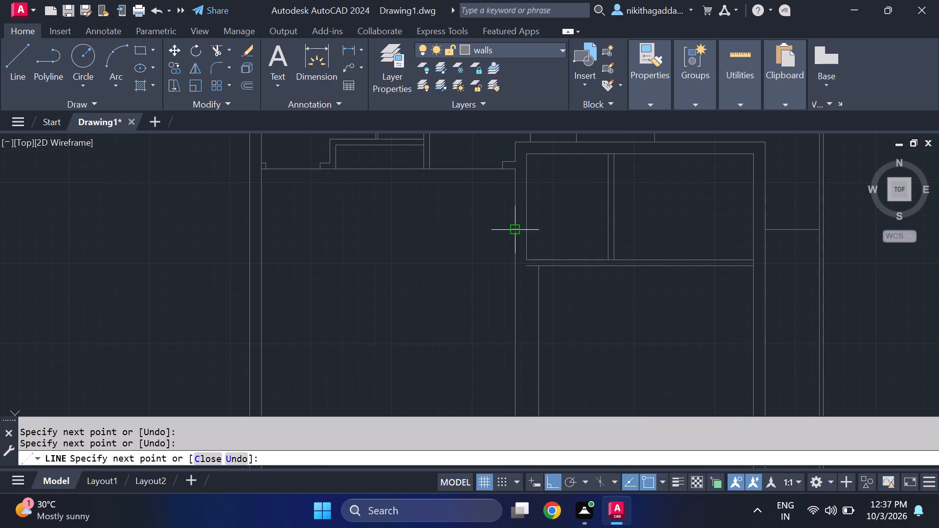
{"action": "left_click", "coordinate": [516, 229]}
{"action": "scroll", "coordinate": [680, 343], "scroll_direction": "down", "scroll_amount": 2}
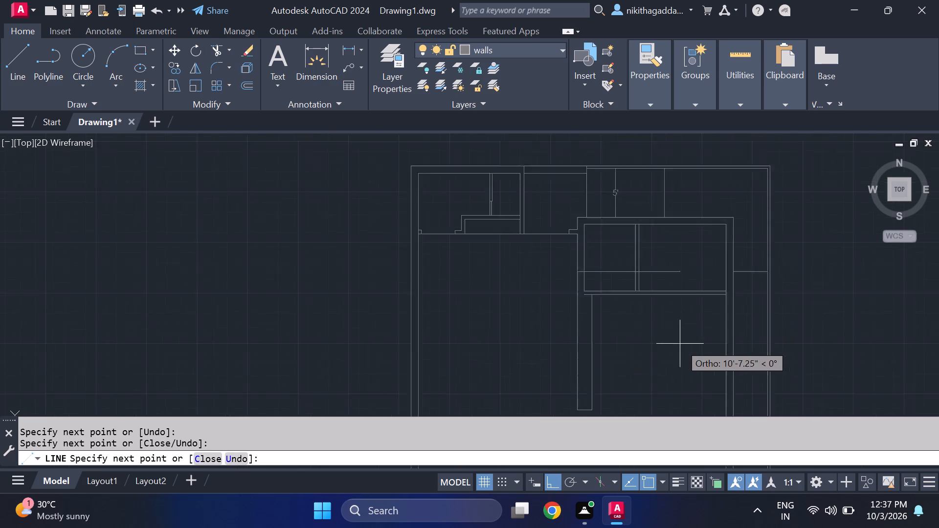
{"action": "scroll", "coordinate": [679, 344], "scroll_direction": "down", "scroll_amount": 1}
{"action": "key", "text": "Escape"}
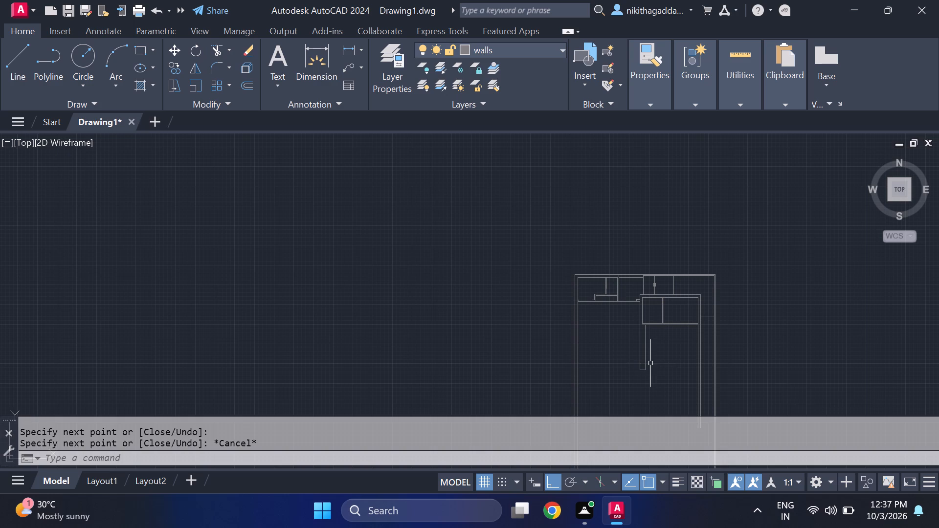
Move the new wall's right vertical line left along the middle rooms' bottom wall line, close to the rooms' inner left corner.
{"action": "scroll", "coordinate": [652, 363], "scroll_direction": "up", "scroll_amount": 2}
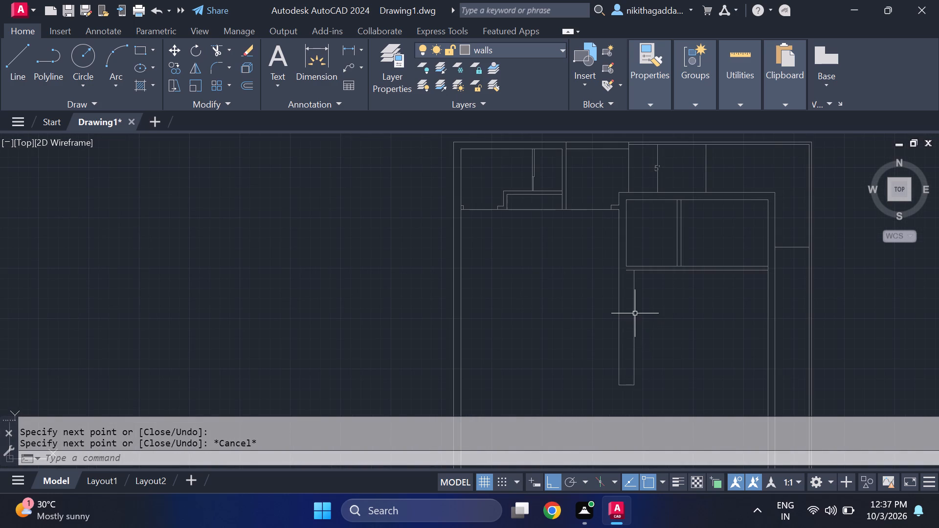
{"action": "left_click", "coordinate": [634, 313]}
{"action": "key", "text": "m"}
{"action": "key", "text": "Return"}
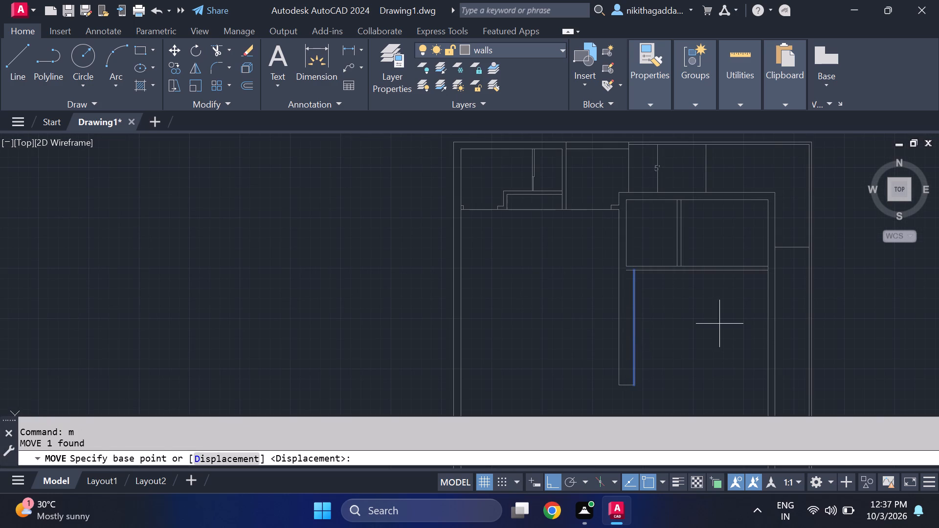
{"action": "scroll", "coordinate": [645, 275], "scroll_direction": "up", "scroll_amount": 2}
{"action": "left_click", "coordinate": [613, 266]}
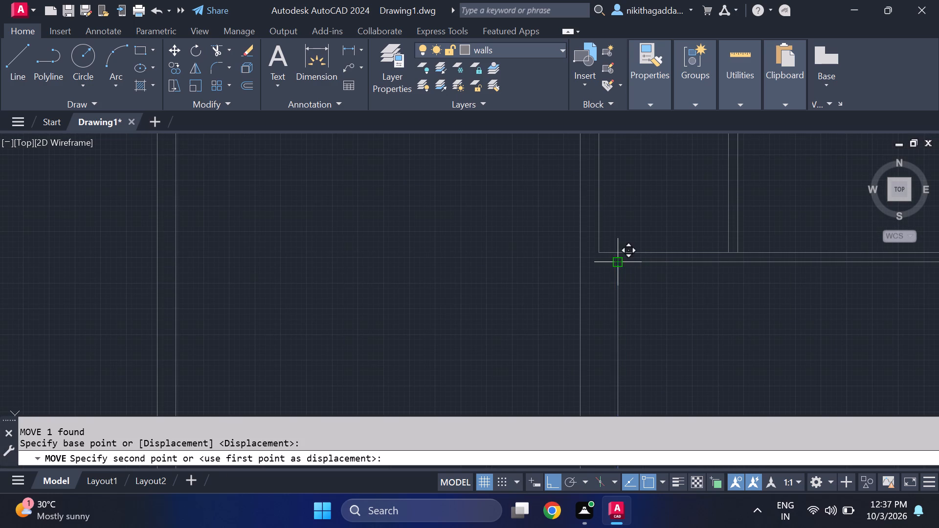
{"action": "scroll", "coordinate": [604, 265], "scroll_direction": "up", "scroll_amount": 3}
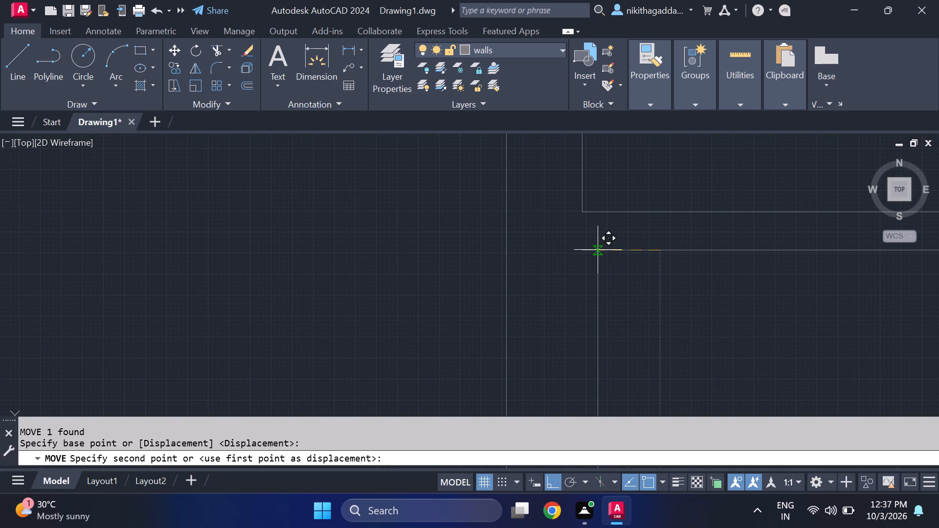
{"action": "left_click", "coordinate": [595, 251]}
Trim the short end of the middle rooms' bottom wall line that overhangs left of the moved vertical line.
{"action": "scroll", "coordinate": [674, 295], "scroll_direction": "down", "scroll_amount": 5}
{"action": "middle_click_drag", "start_coordinate": [688, 394], "coordinate": [661, 304]}
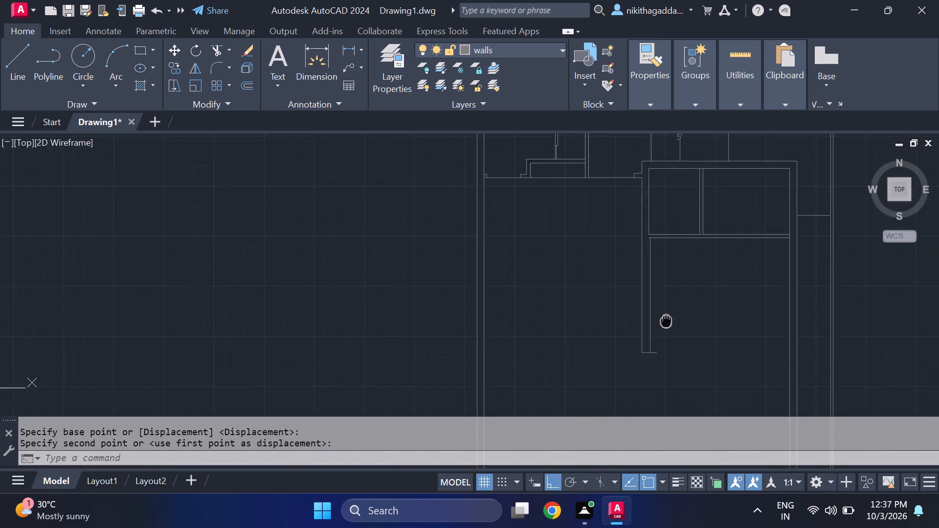
{"action": "middle_click_drag", "start_coordinate": [661, 304], "coordinate": [659, 294]}
{"action": "scroll", "coordinate": [667, 314], "scroll_direction": "up", "scroll_amount": 2}
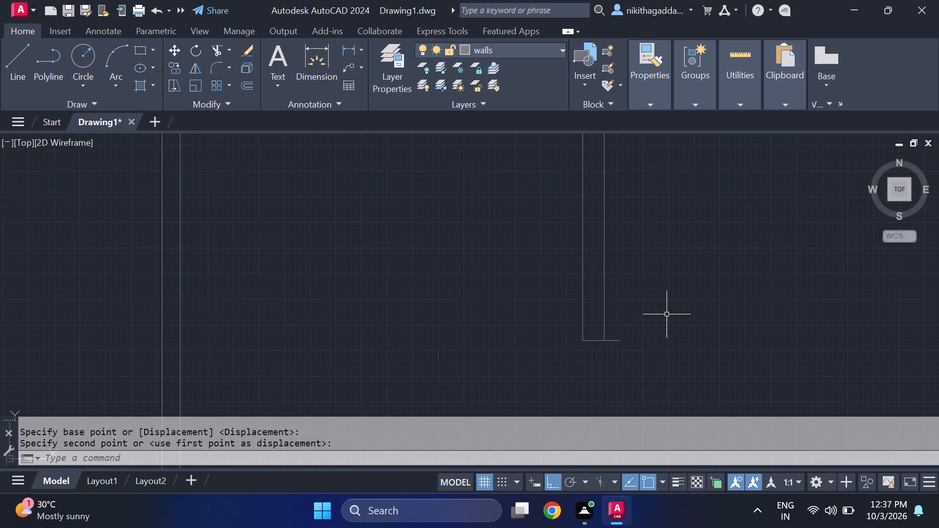
{"action": "middle_click_drag", "start_coordinate": [667, 314], "coordinate": [668, 372]}
{"action": "scroll", "coordinate": [670, 327], "scroll_direction": "down", "scroll_amount": 3}
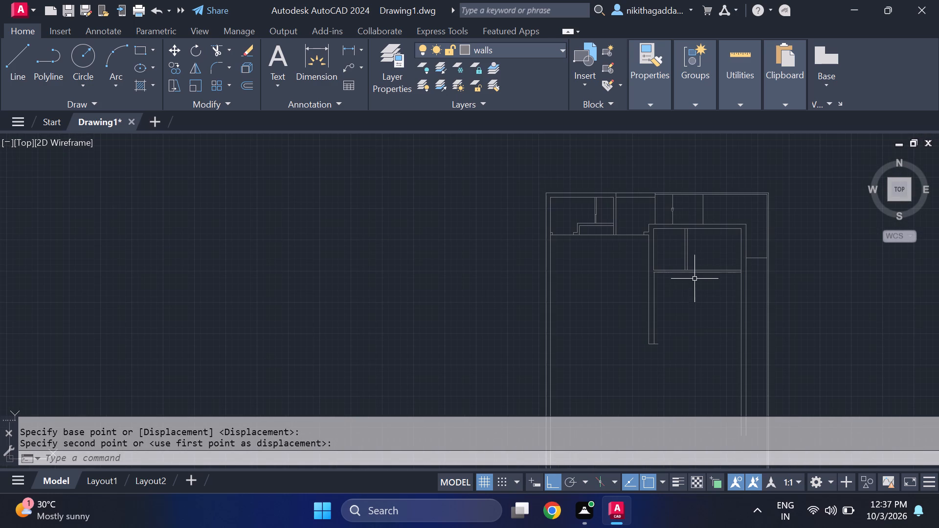
{"action": "middle_click_drag", "start_coordinate": [703, 317], "coordinate": [696, 325]}
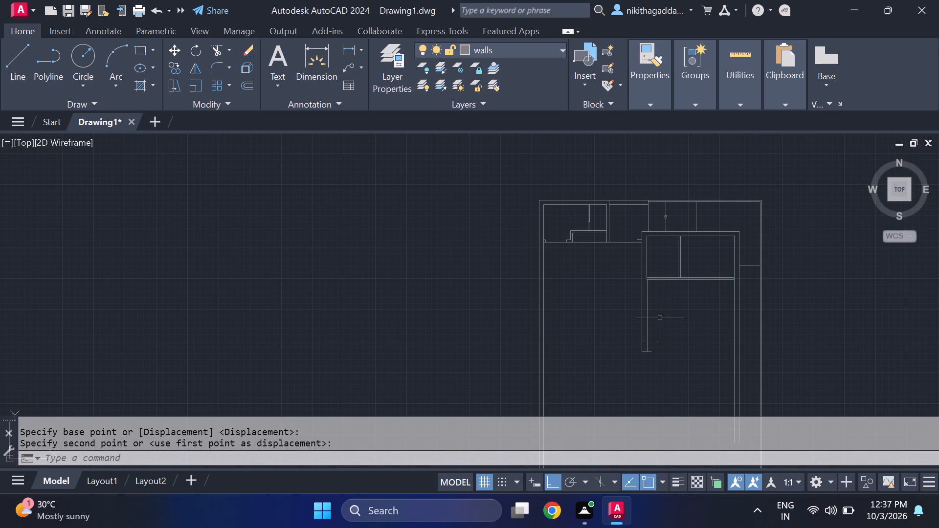
{"action": "scroll", "coordinate": [660, 319], "scroll_direction": "up", "scroll_amount": 2}
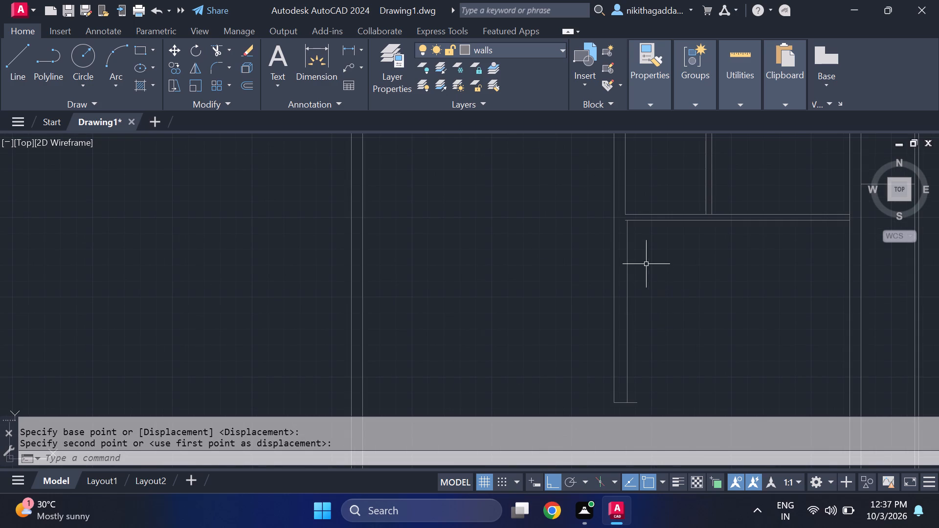
{"action": "scroll", "coordinate": [625, 221], "scroll_direction": "up", "scroll_amount": 2}
{"action": "type", "text": "tr"}
{"action": "key", "text": "Return"}
{"action": "scroll", "coordinate": [641, 224], "scroll_direction": "up", "scroll_amount": 2}
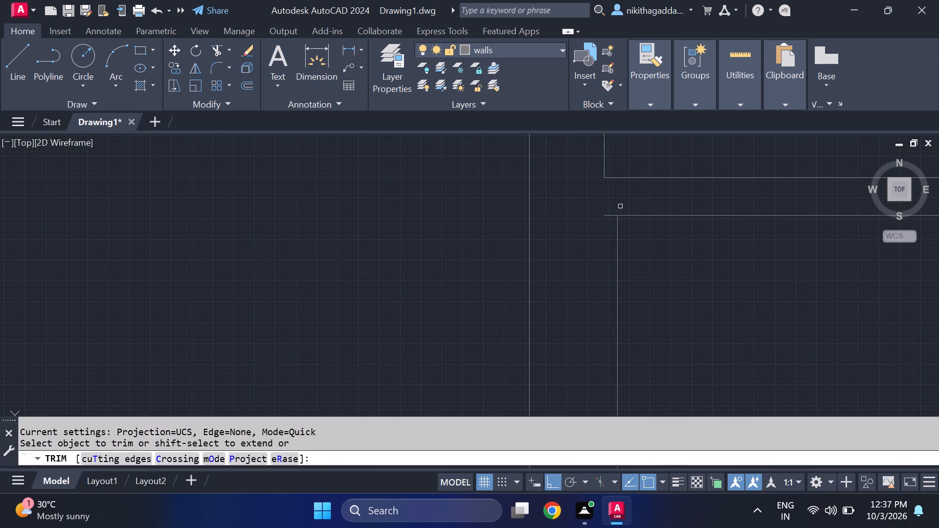
{"action": "left_click_drag", "start_coordinate": [614, 206], "coordinate": [601, 230]}
{"action": "scroll", "coordinate": [651, 294], "scroll_direction": "down", "scroll_amount": 5}
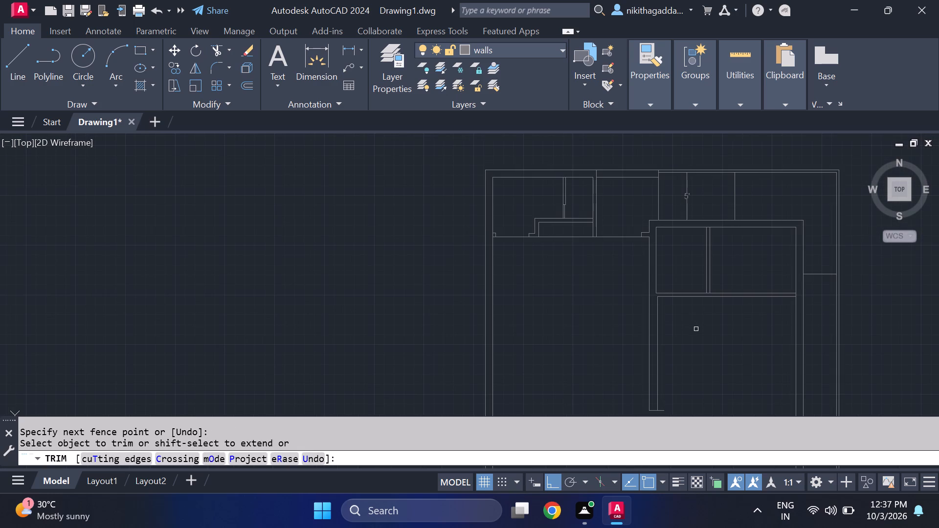
Offset the lower line of the middle rooms' bottom wall 16'6" downward.
{"action": "key", "text": "Escape"}
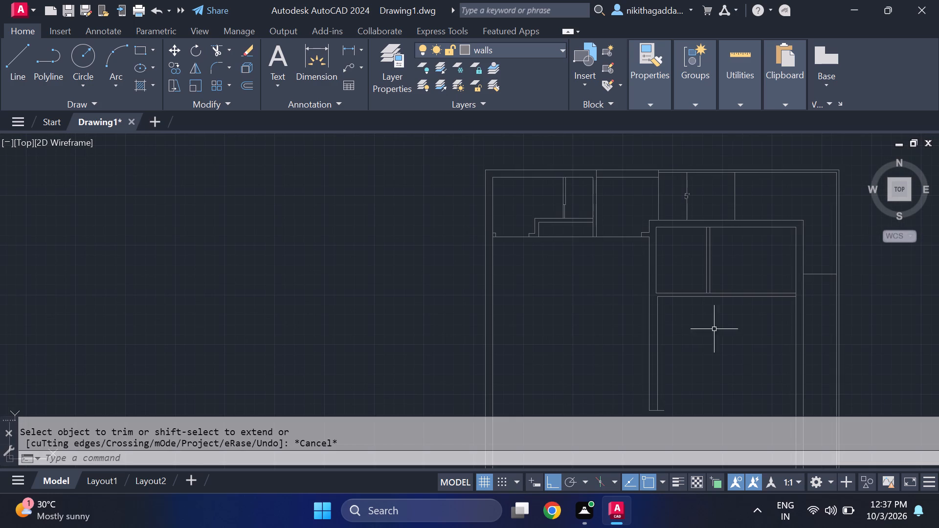
{"action": "middle_click_drag", "start_coordinate": [685, 356], "coordinate": [579, 341]}
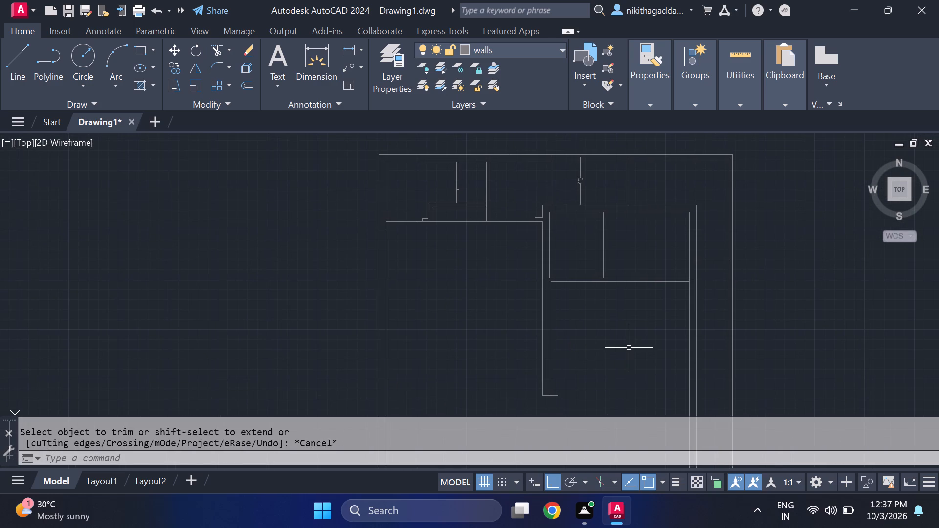
{"action": "type", "text": "of"}
{"action": "key", "text": "Return"}
{"action": "type", "text": "16'6"}
{"action": "key", "text": "shift+quotedbl"}
{"action": "key", "text": "Return"}
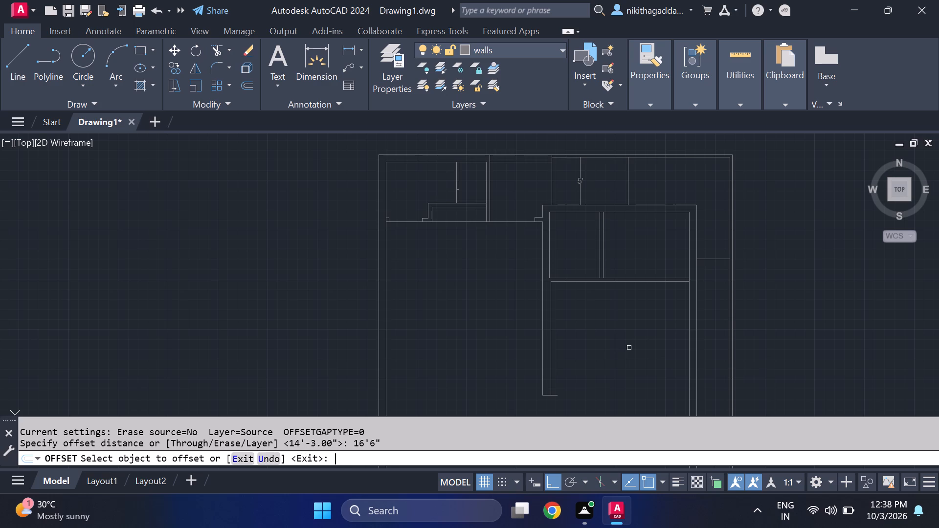
{"action": "left_click", "coordinate": [590, 283]}
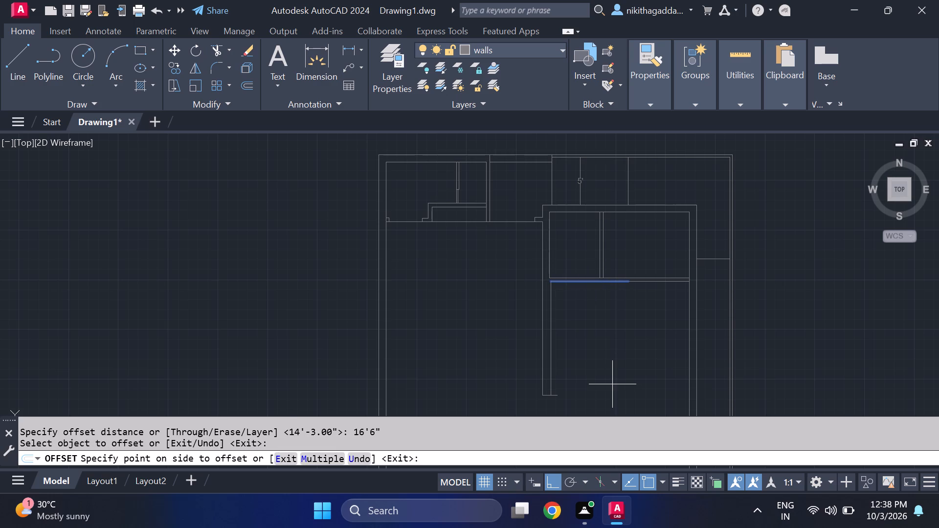
{"action": "scroll", "coordinate": [613, 383], "scroll_direction": "down", "scroll_amount": 3}
{"action": "middle_click_drag", "start_coordinate": [615, 395], "coordinate": [602, 340]}
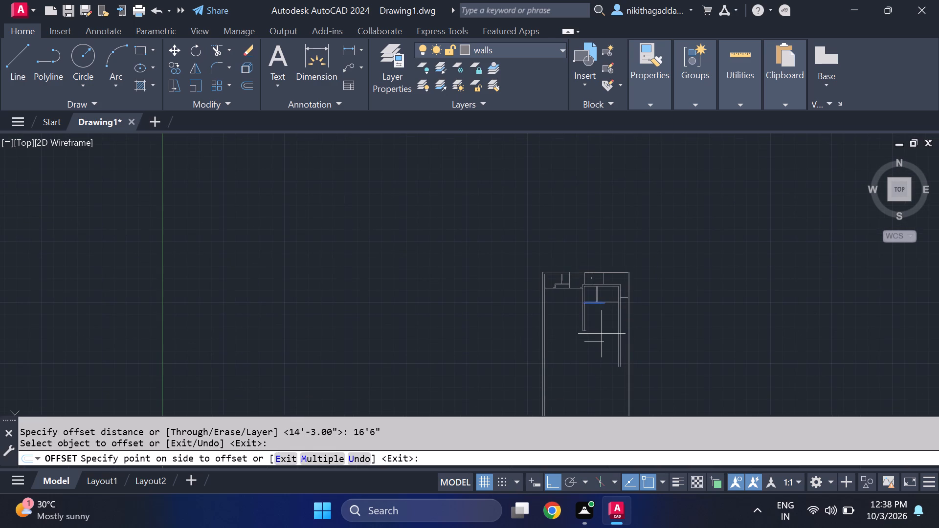
{"action": "left_click", "coordinate": [602, 334]}
{"action": "scroll", "coordinate": [595, 340], "scroll_direction": "up", "scroll_amount": 5}
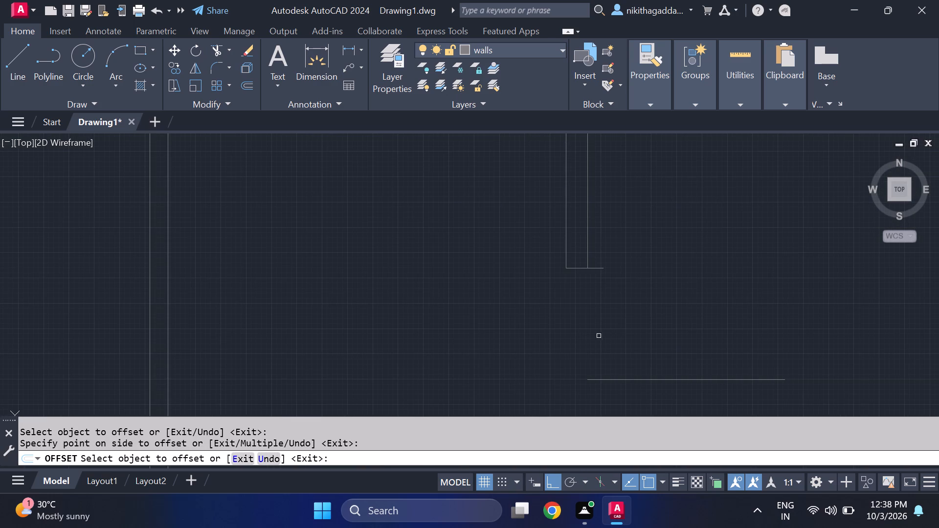
{"action": "key", "text": "Escape"}
Extend the new horizontal line rightward to meet the inner line of the vertical wall on that side.
{"action": "scroll", "coordinate": [630, 320], "scroll_direction": "down", "scroll_amount": 2}
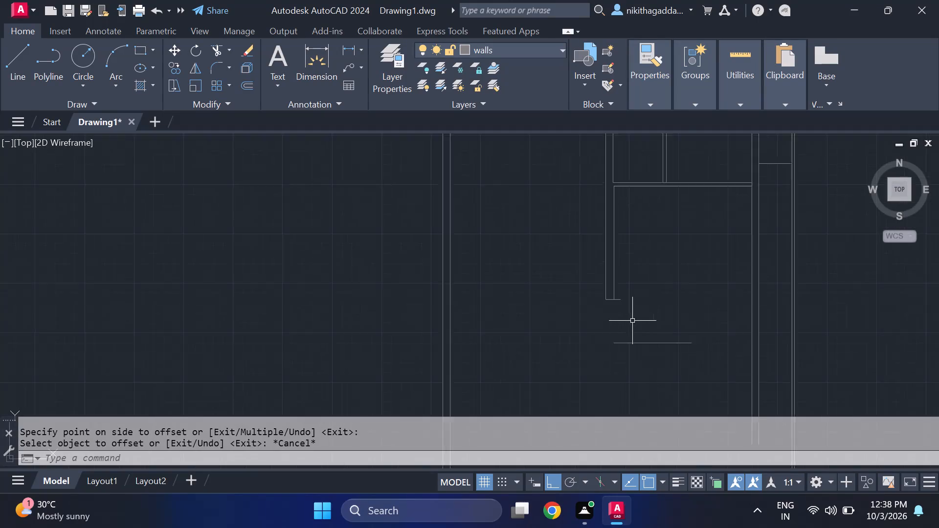
{"action": "scroll", "coordinate": [633, 321], "scroll_direction": "down", "scroll_amount": 2}
{"action": "scroll", "coordinate": [657, 338], "scroll_direction": "up", "scroll_amount": 2}
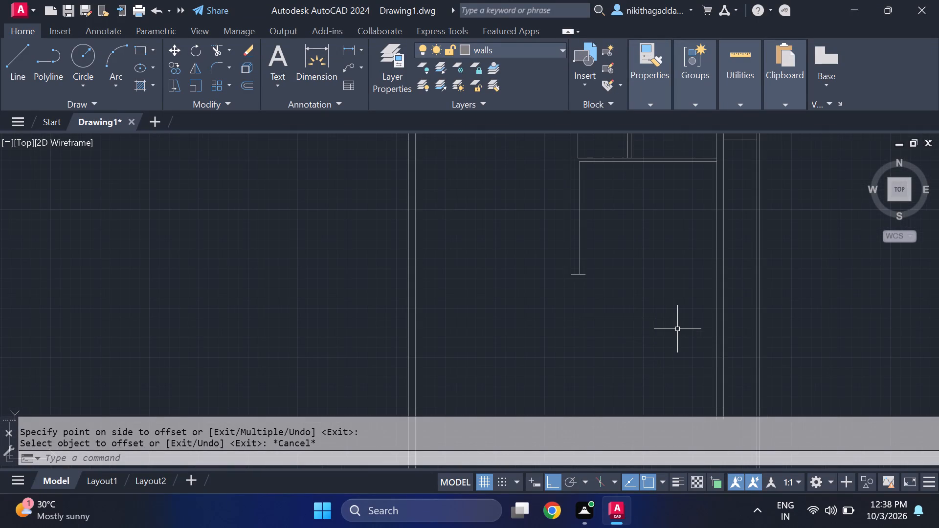
{"action": "type", "text": "ex"}
{"action": "key", "text": "Return"}
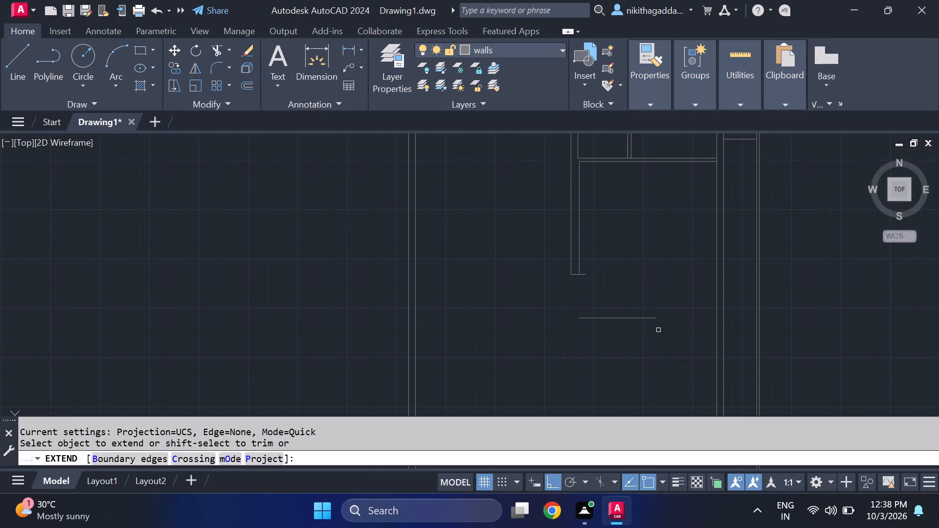
{"action": "left_click", "coordinate": [653, 320]}
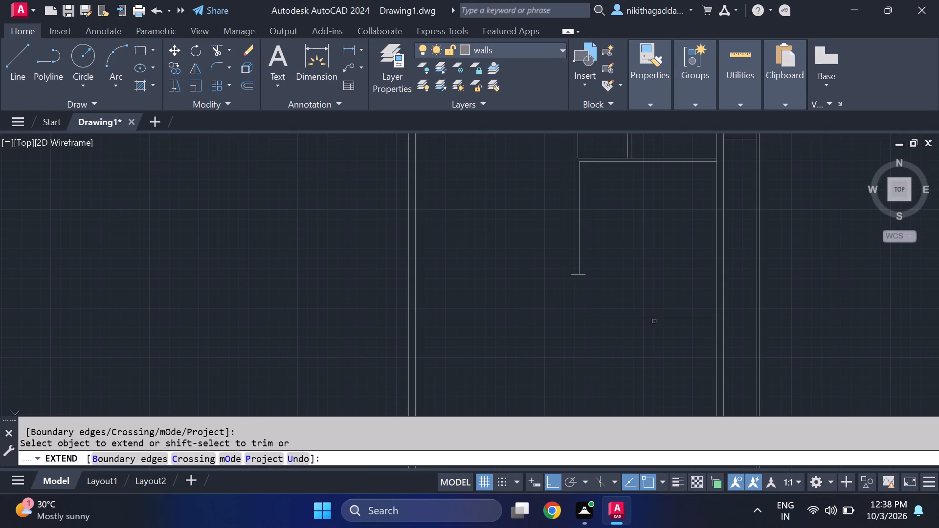
{"action": "key", "text": "Escape"}
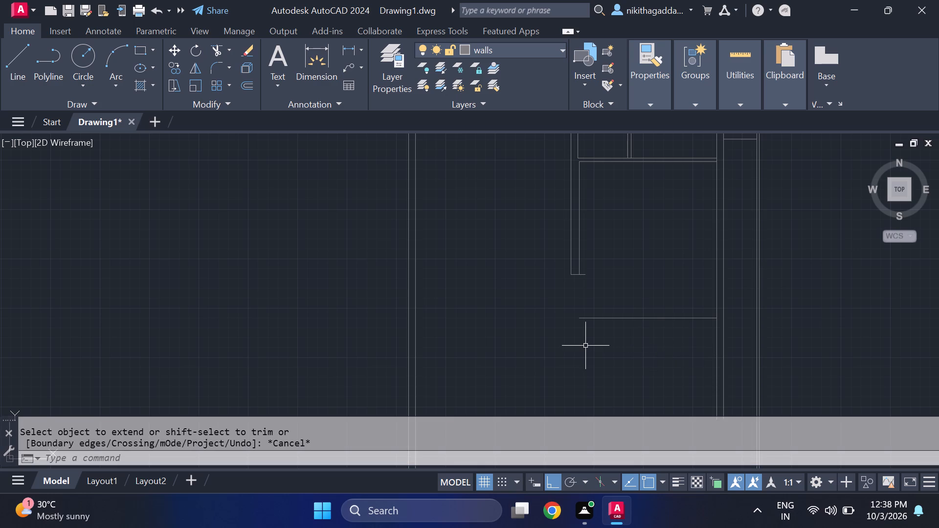
Draw connected lines from the new line's left end: slightly up, left to the outer wall line, down, 9" further down, and about 4' right.
{"action": "key", "text": "l"}
{"action": "key", "text": "Return"}
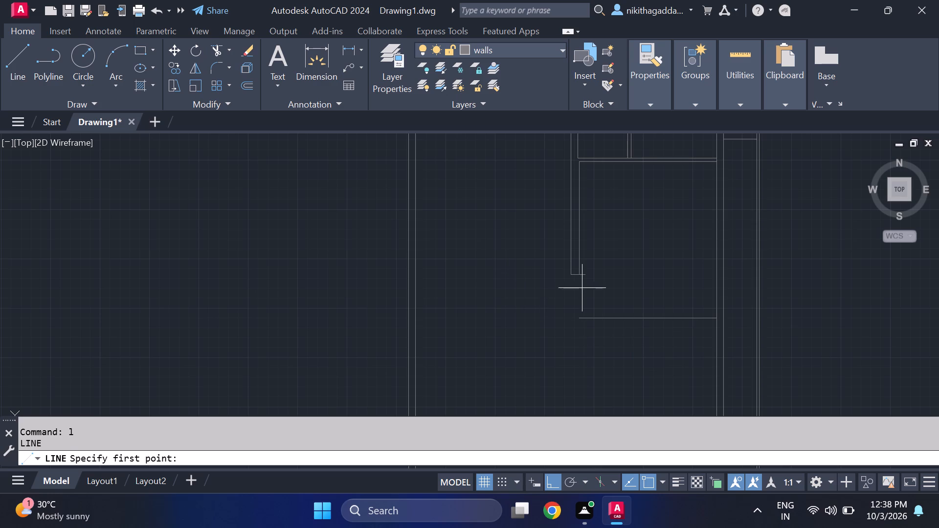
{"action": "left_click", "coordinate": [581, 318]}
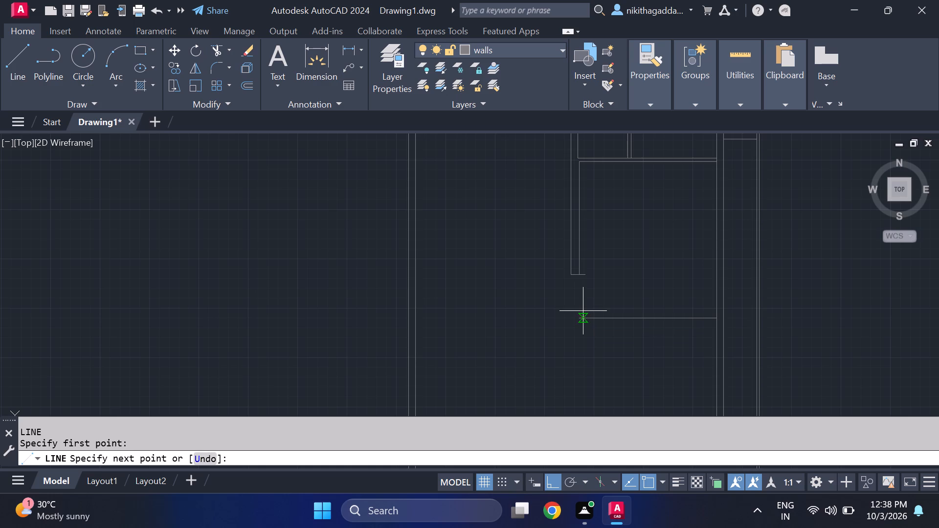
{"action": "scroll", "coordinate": [583, 311], "scroll_direction": "up", "scroll_amount": 3}
{"action": "left_click", "coordinate": [569, 321]}
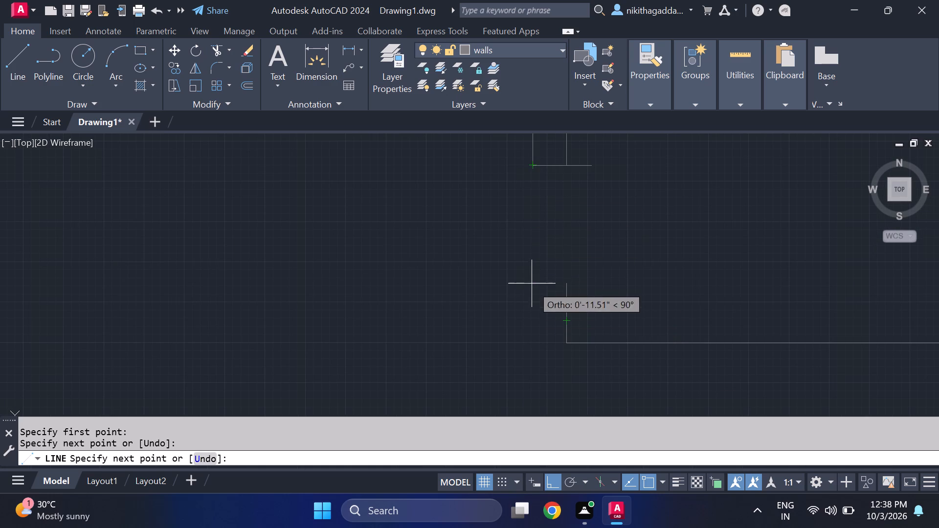
{"action": "left_click", "coordinate": [533, 322]}
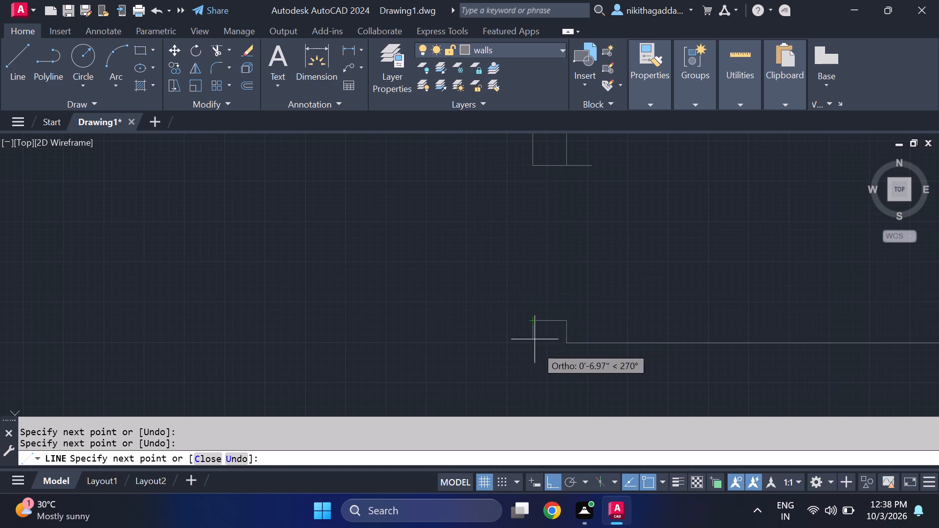
{"action": "scroll", "coordinate": [537, 378], "scroll_direction": "down", "scroll_amount": 2}
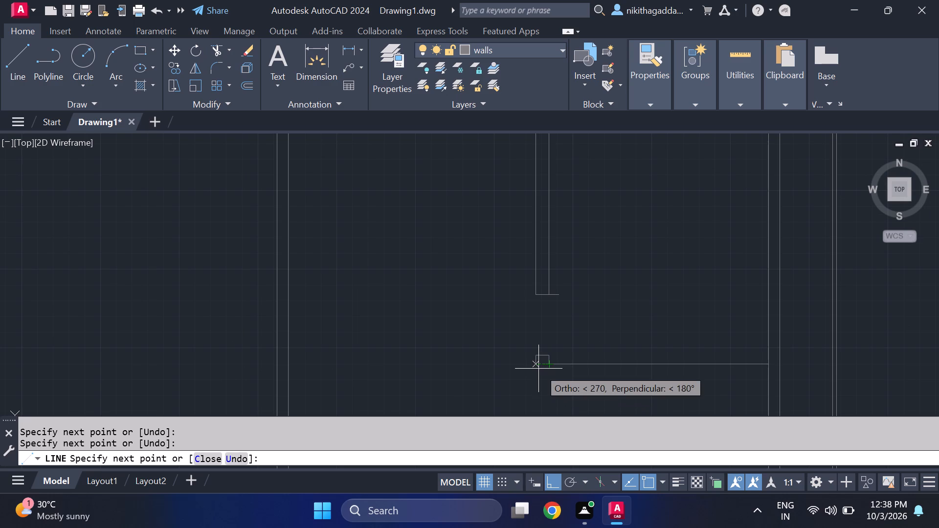
{"action": "scroll", "coordinate": [536, 366], "scroll_direction": "up", "scroll_amount": 2}
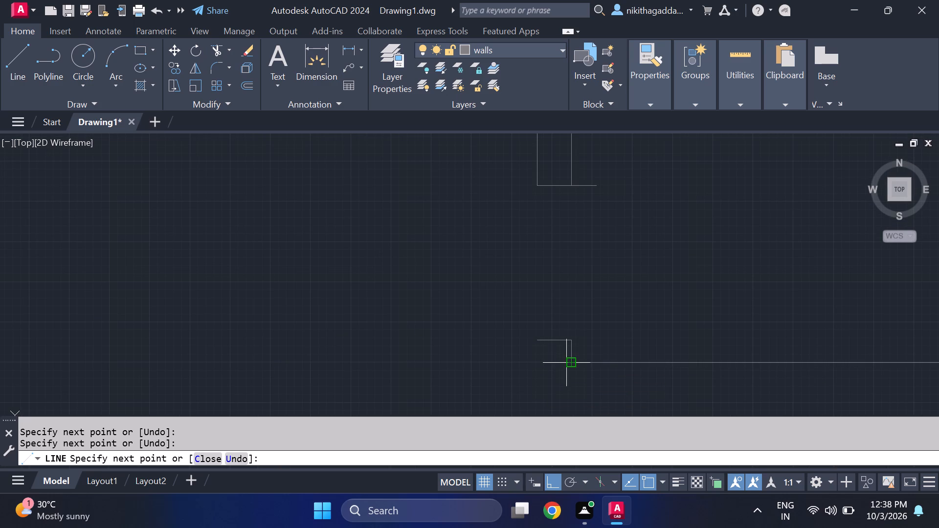
{"action": "left_click", "coordinate": [537, 365]}
{"action": "type", "text": "9\""}
{"action": "key", "text": "Return"}
{"action": "scroll", "coordinate": [683, 391], "scroll_direction": "down", "scroll_amount": 3}
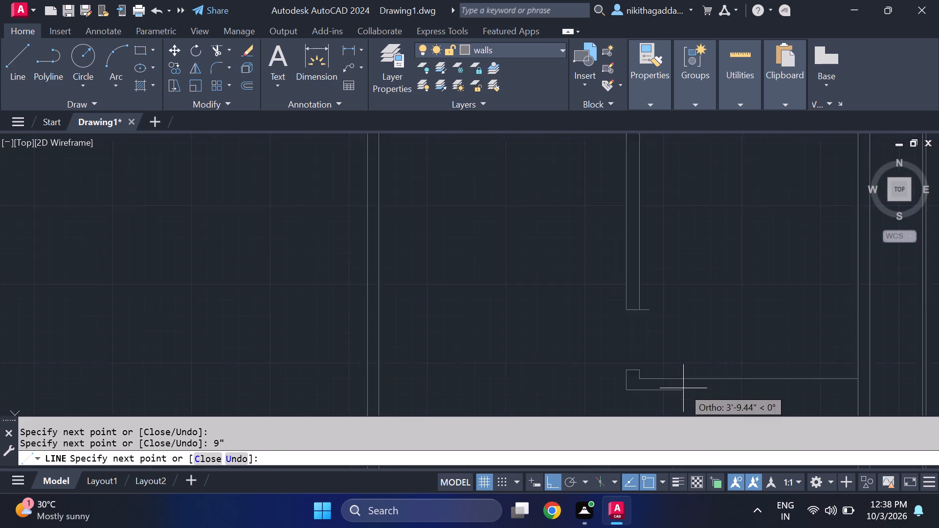
{"action": "middle_click_drag", "start_coordinate": [704, 405], "coordinate": [660, 396]}
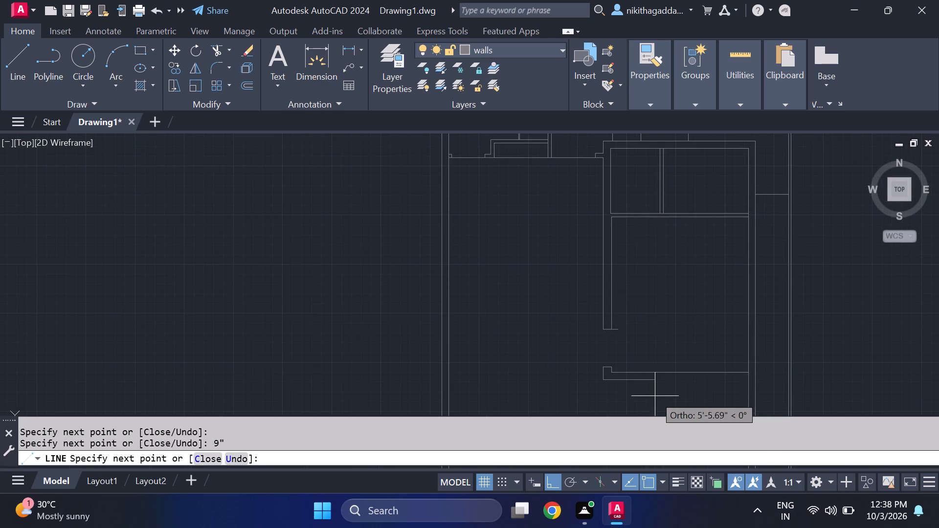
{"action": "scroll", "coordinate": [644, 386], "scroll_direction": "up", "scroll_amount": 1}
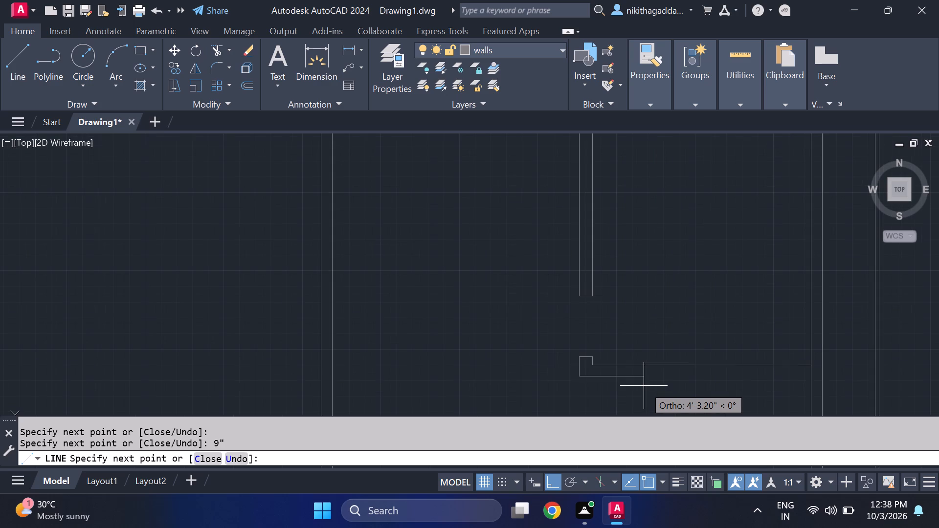
{"action": "left_click", "coordinate": [638, 383]}
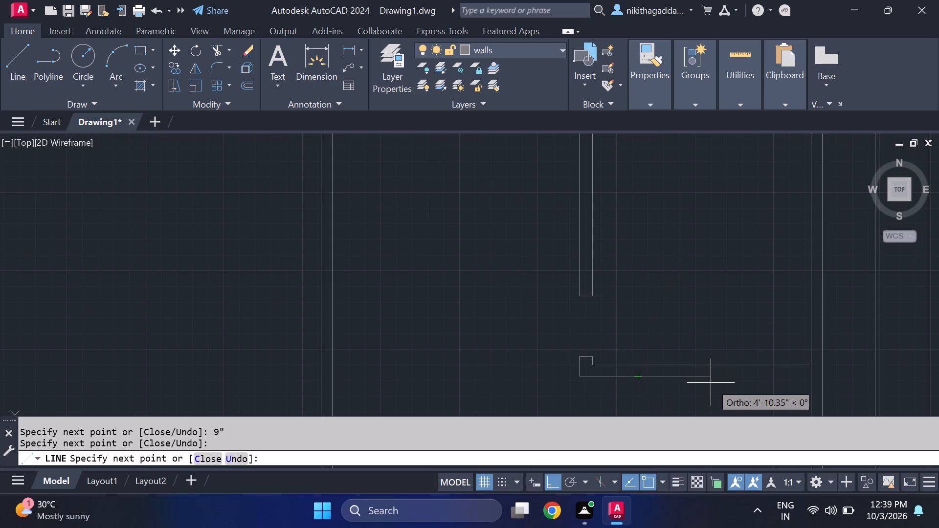
{"action": "key", "text": "Escape"}
Draw lines from the horizontal line's right end 4.5" down and about 10'9" left, stopping just short of the lower line's end.
{"action": "middle_click_drag", "start_coordinate": [705, 380], "coordinate": [686, 370]}
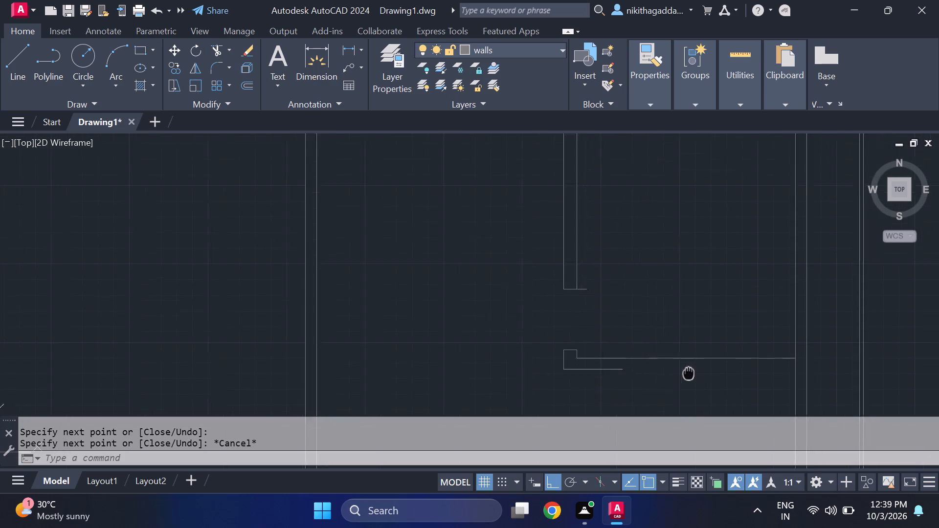
{"action": "middle_click_drag", "start_coordinate": [686, 370], "coordinate": [554, 346]}
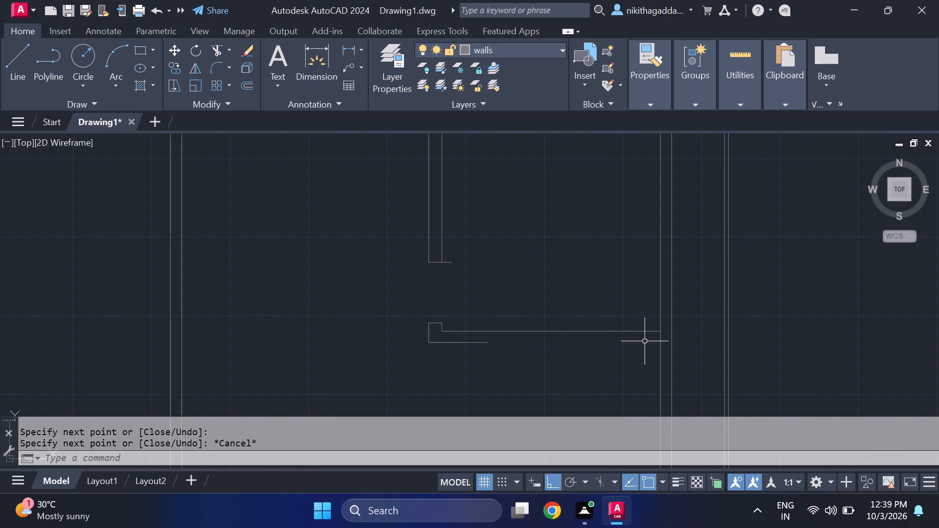
{"action": "key", "text": "l"}
{"action": "key", "text": "Return"}
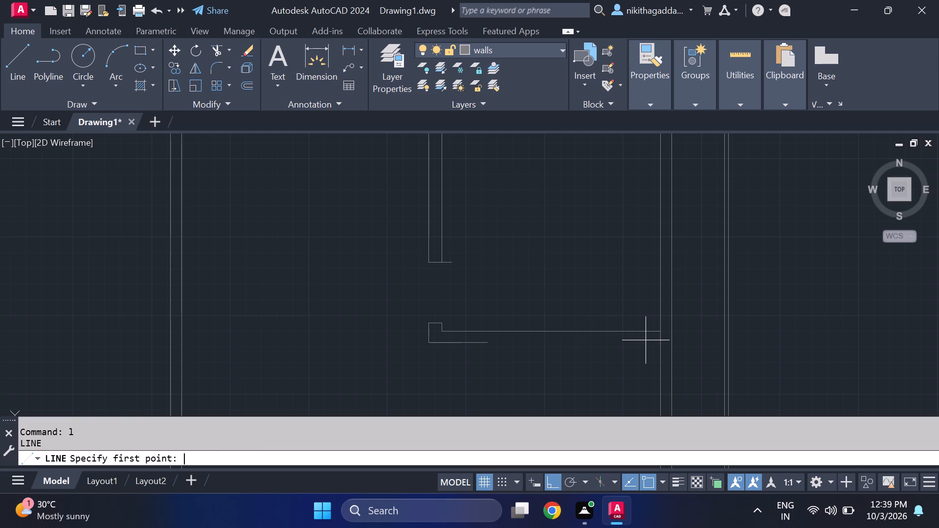
{"action": "scroll", "coordinate": [649, 338], "scroll_direction": "up", "scroll_amount": 2}
{"action": "left_click", "coordinate": [682, 327]}
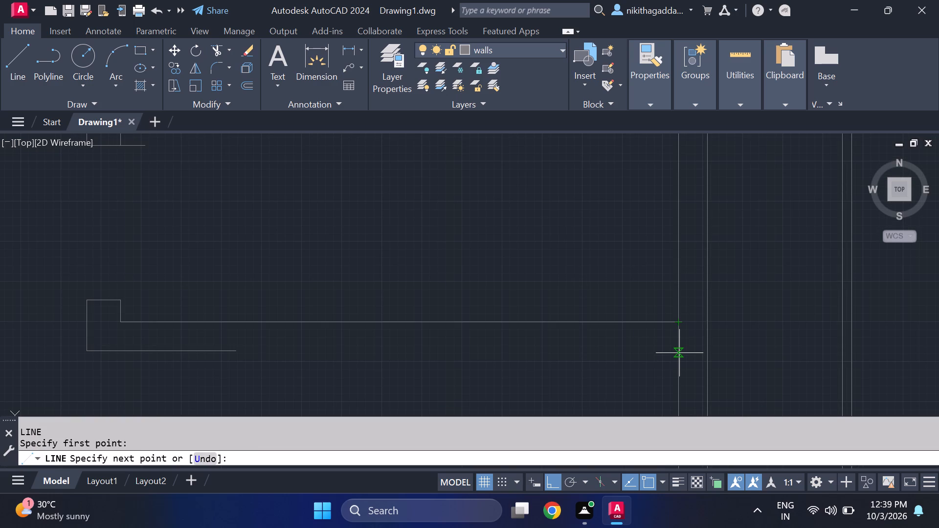
{"action": "type", "text": "4.5\""}
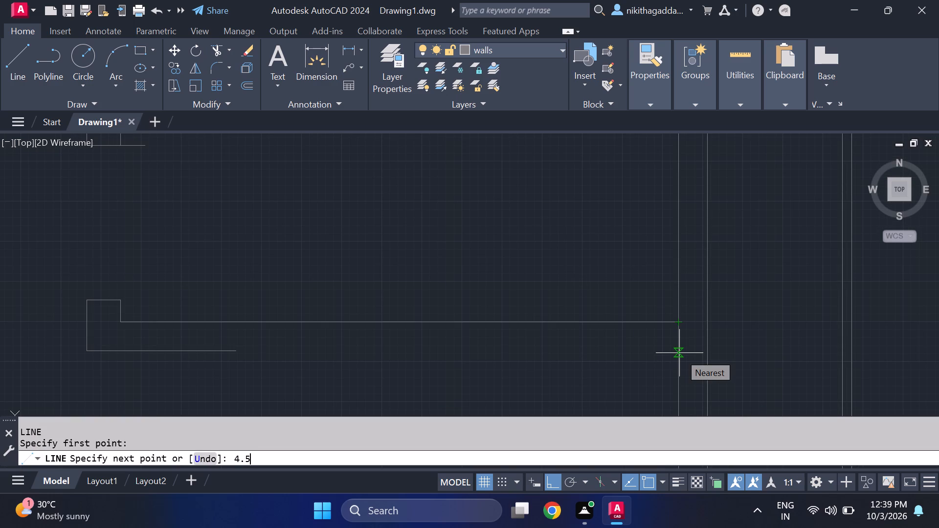
{"action": "key", "text": "Return"}
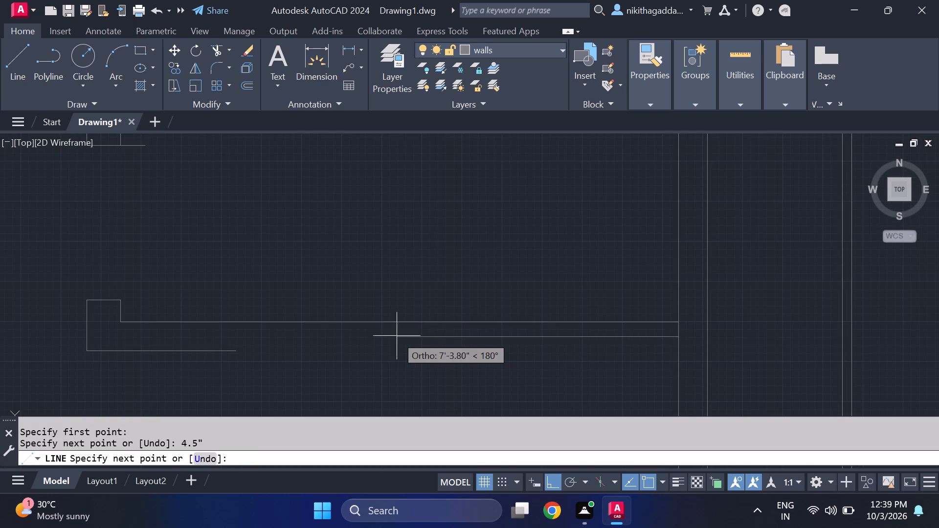
{"action": "scroll", "coordinate": [395, 345], "scroll_direction": "down", "scroll_amount": 3}
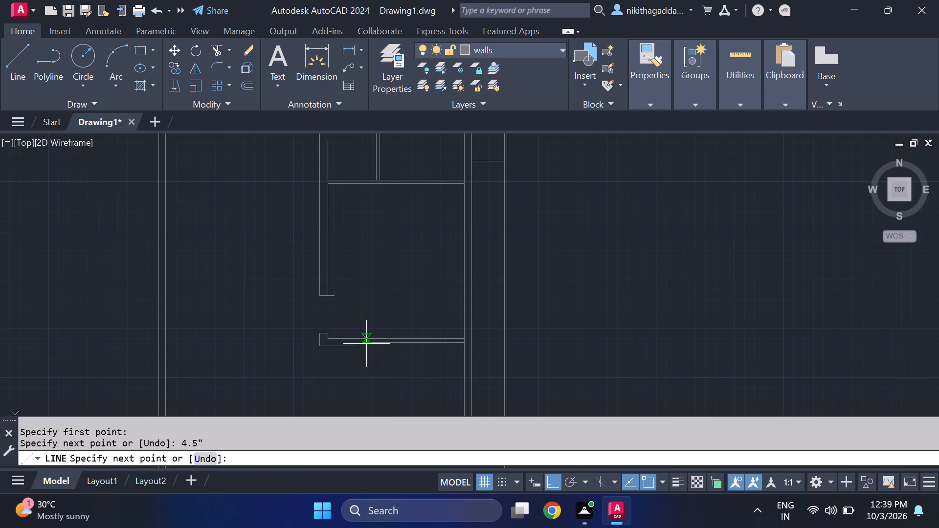
{"action": "scroll", "coordinate": [372, 348], "scroll_direction": "up", "scroll_amount": 3}
{"action": "middle_click_drag", "start_coordinate": [375, 344], "coordinate": [510, 306]}
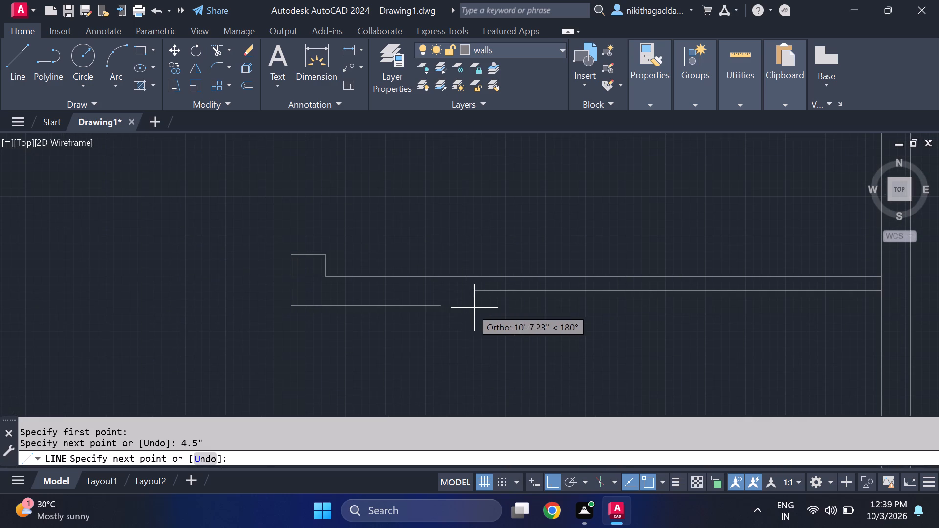
{"action": "left_click", "coordinate": [468, 291]}
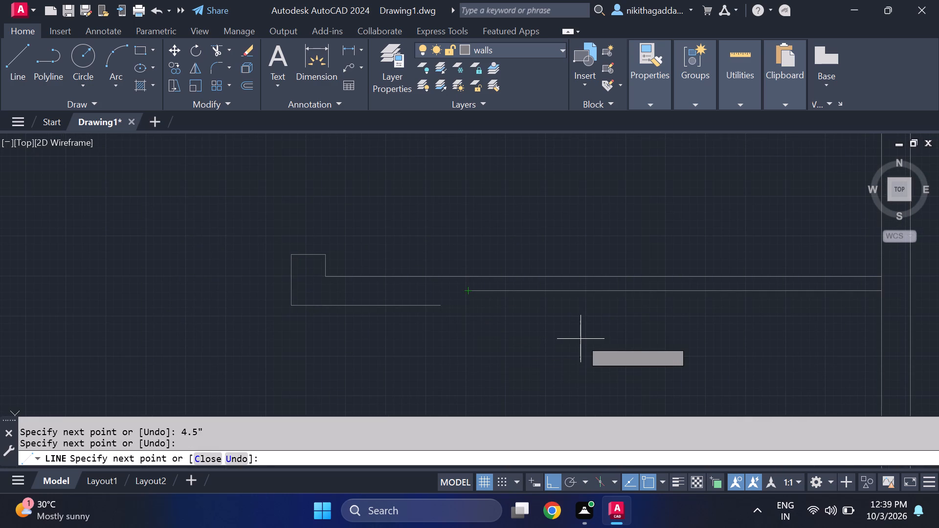
{"action": "key", "text": "Escape"}
Offset the inner line of the long vertical wall 10' leftward, across the stepped horizontal wall.
{"action": "scroll", "coordinate": [711, 382], "scroll_direction": "down", "scroll_amount": 3}
{"action": "middle_click_drag", "start_coordinate": [758, 371], "coordinate": [757, 371]}
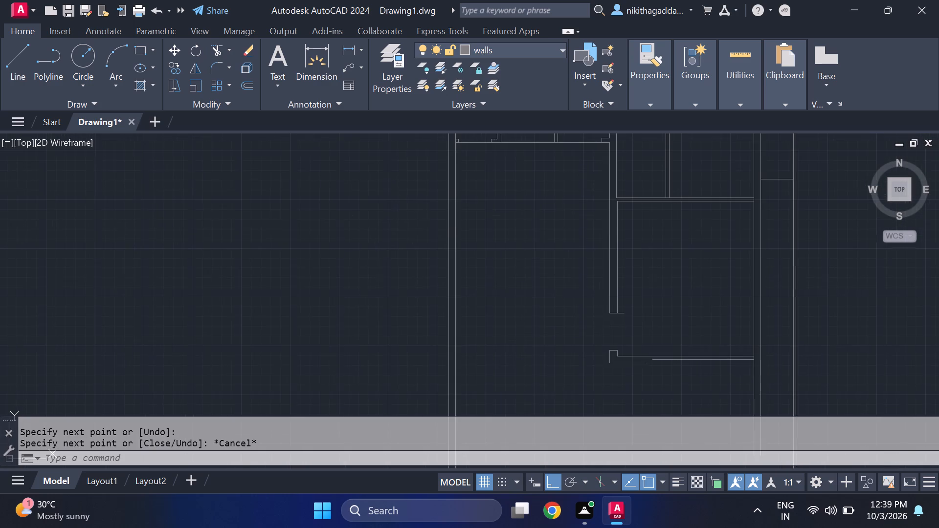
{"action": "middle_click_drag", "start_coordinate": [757, 371], "coordinate": [660, 298]}
{"action": "scroll", "coordinate": [660, 298], "scroll_direction": "up", "scroll_amount": 2}
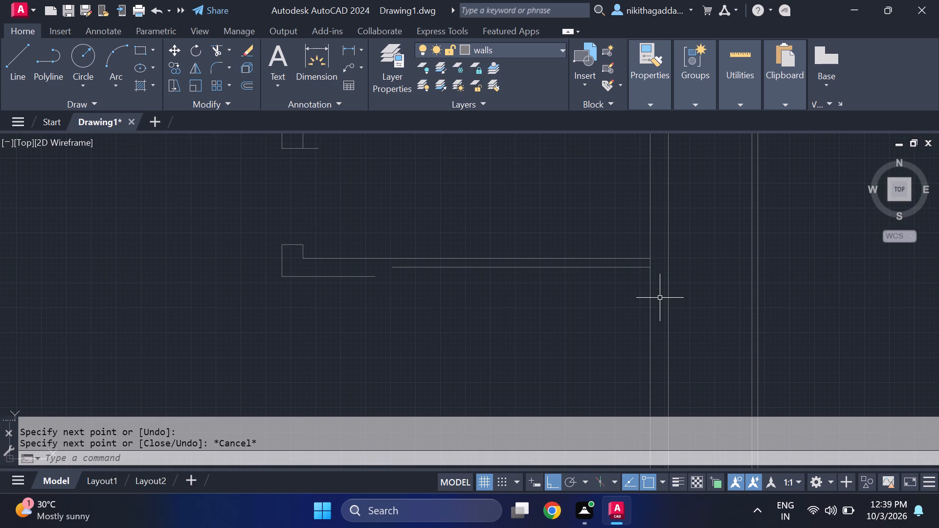
{"action": "type", "text": "of"}
{"action": "key", "text": "Return"}
{"action": "type", "text": "10'10"}
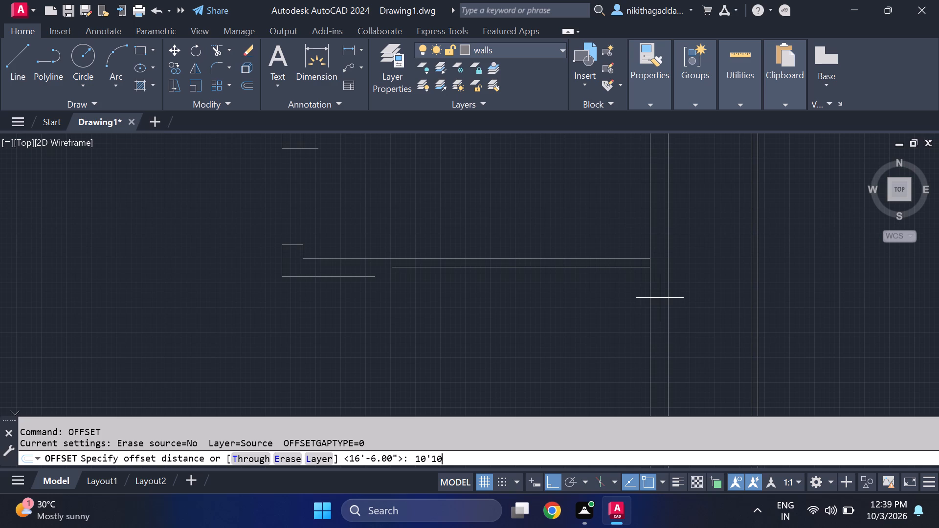
{"action": "key", "text": "BackSpace"}
{"action": "key", "text": "BackSpace"}
{"action": "key", "text": "Return"}
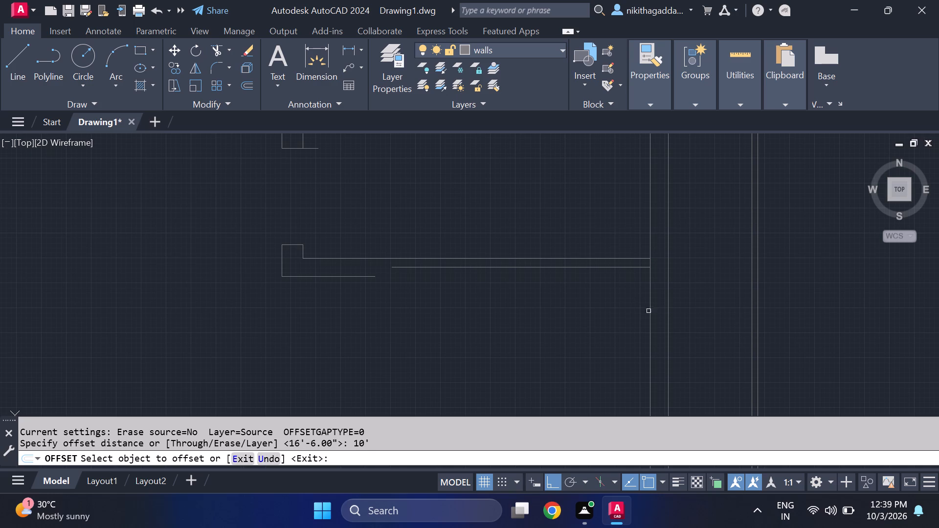
{"action": "left_click", "coordinate": [649, 310]}
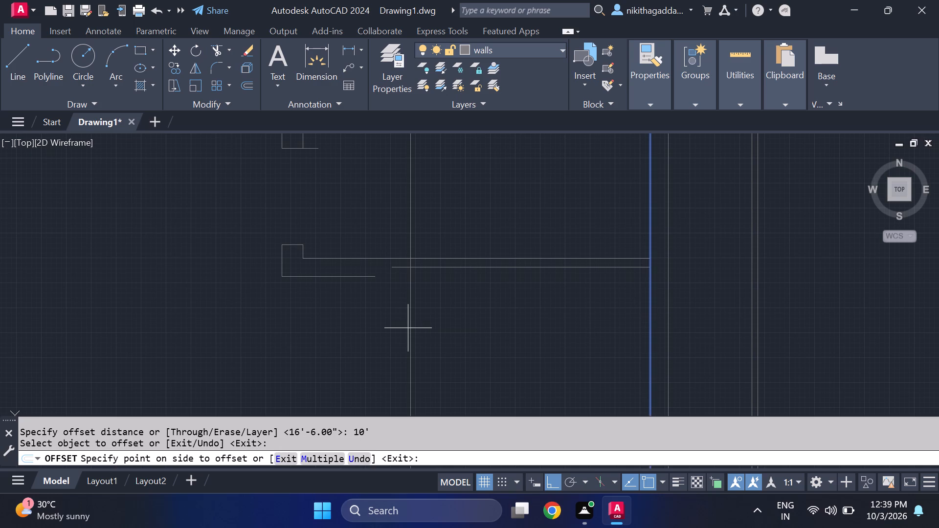
{"action": "left_click", "coordinate": [408, 328]}
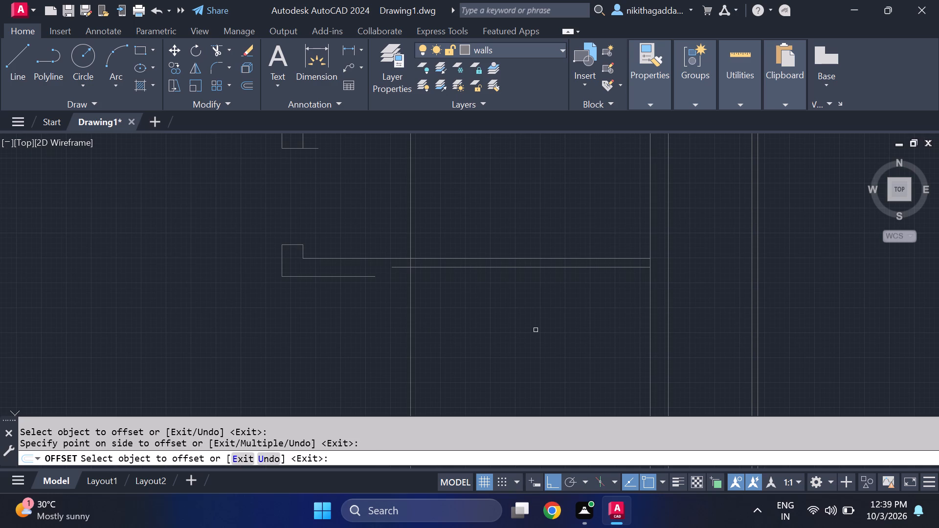
{"action": "key", "text": "Escape"}
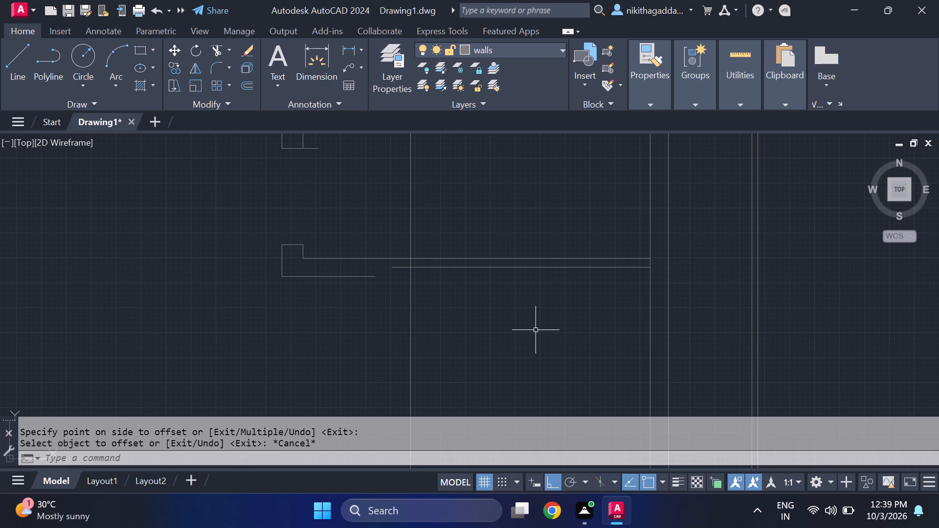
Offset the new vertical line 9" leftward to form the second face of the partition wall.
{"action": "type", "text": "of"}
{"action": "key", "text": "Return"}
{"action": "type", "text": "9\""}
{"action": "key", "text": "Return"}
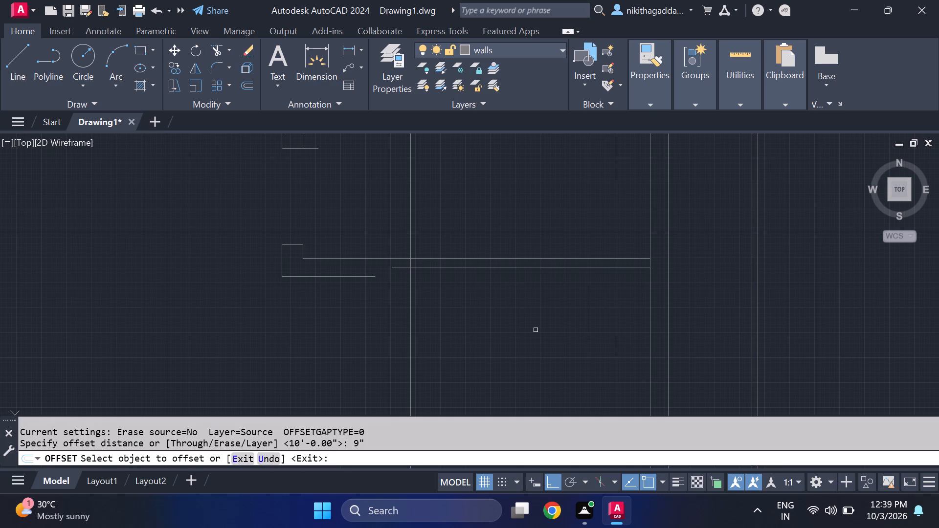
{"action": "left_click", "coordinate": [409, 358]}
{"action": "left_click", "coordinate": [385, 362]}
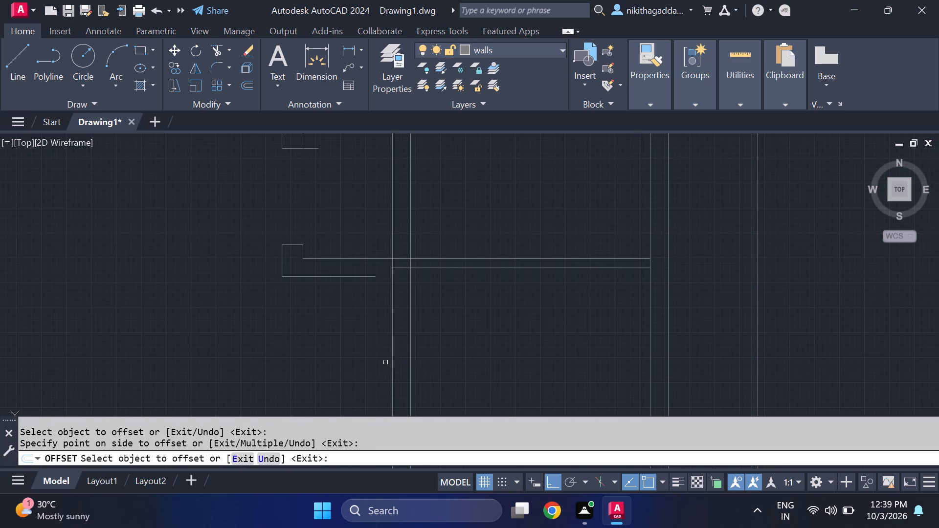
{"action": "key", "text": "Escape"}
Trim both new vertical lines above the horizontal wall and remove the wall's lower line between and just beside them.
{"action": "type", "text": "tr"}
{"action": "key", "text": "Return"}
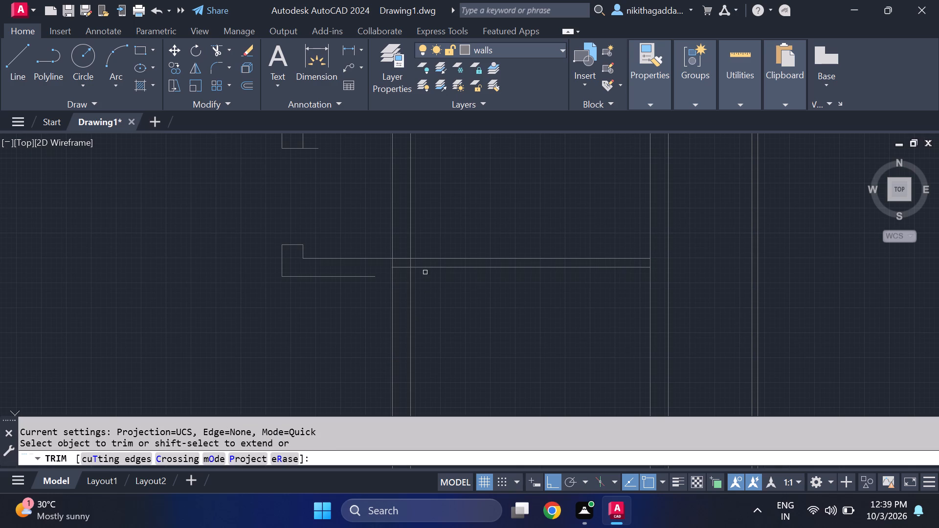
{"action": "left_click", "coordinate": [403, 266]}
{"action": "left_click_drag", "start_coordinate": [428, 229], "coordinate": [332, 221]}
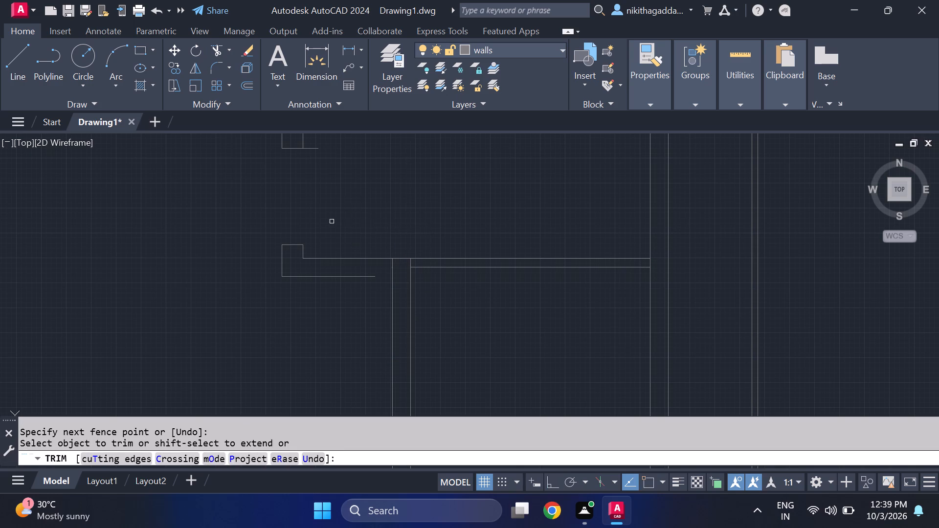
{"action": "scroll", "coordinate": [396, 231], "scroll_direction": "down", "scroll_amount": 3}
{"action": "middle_click_drag", "start_coordinate": [404, 276], "coordinate": [404, 291]}
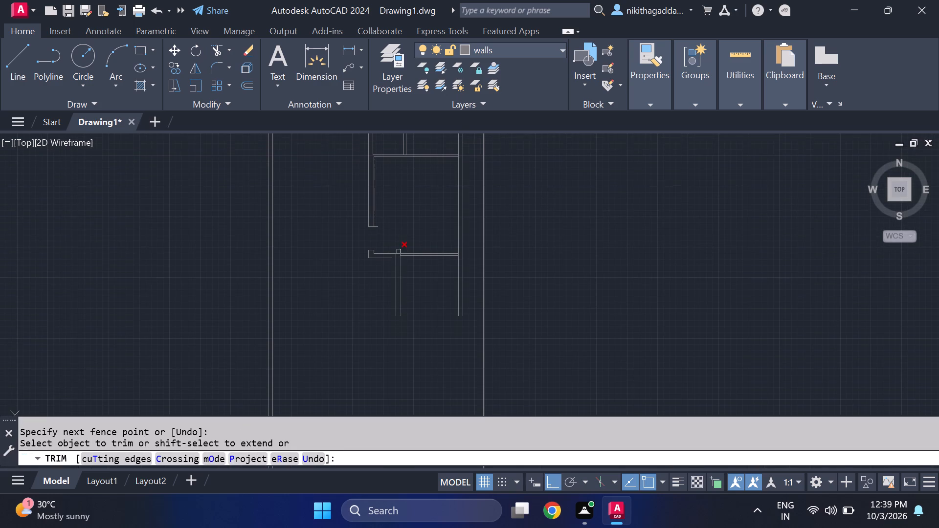
{"action": "scroll", "coordinate": [399, 251], "scroll_direction": "up", "scroll_amount": 2}
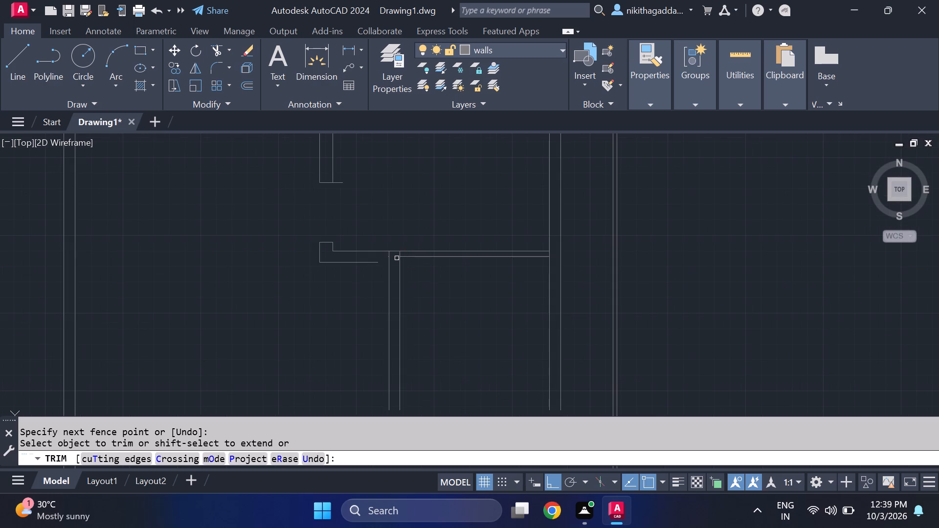
{"action": "scroll", "coordinate": [399, 251], "scroll_direction": "up", "scroll_amount": 4}
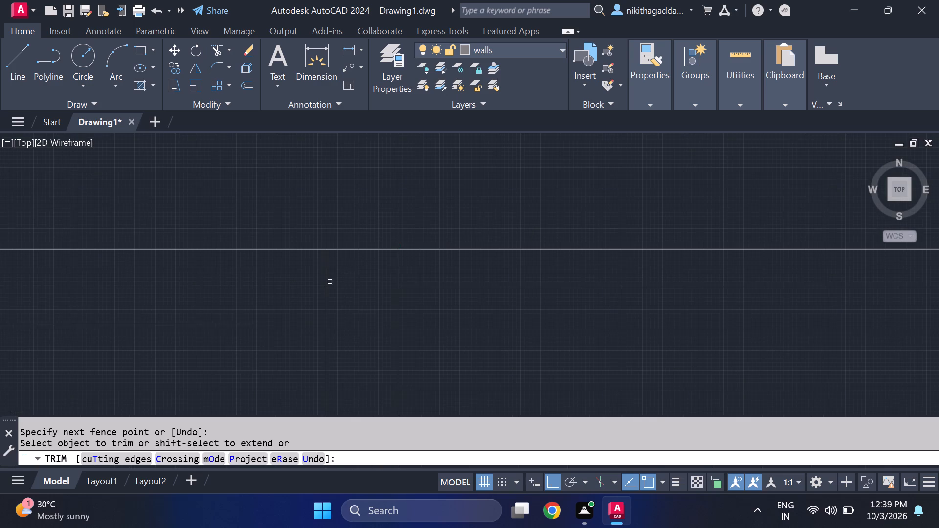
{"action": "scroll", "coordinate": [327, 284], "scroll_direction": "up", "scroll_amount": 4}
{"action": "left_click", "coordinate": [316, 298]}
{"action": "scroll", "coordinate": [386, 311], "scroll_direction": "down", "scroll_amount": 6}
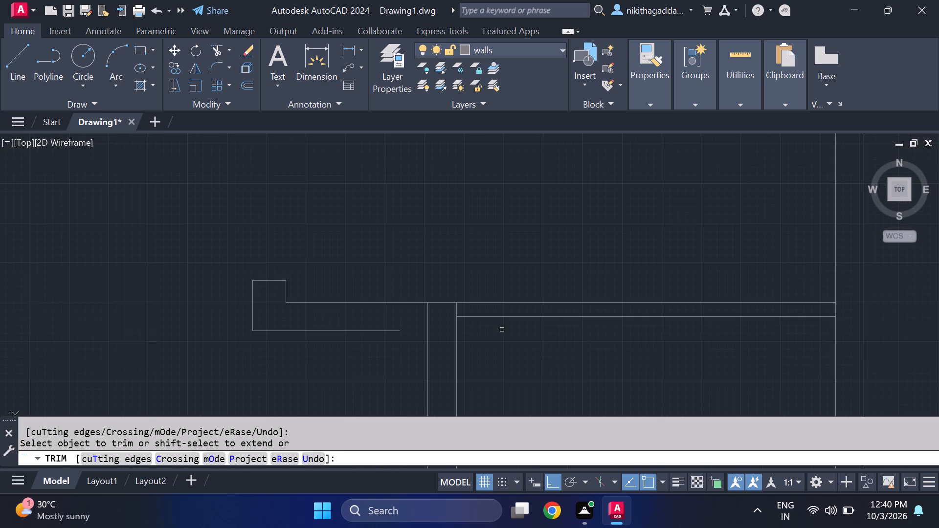
{"action": "key", "text": "Escape"}
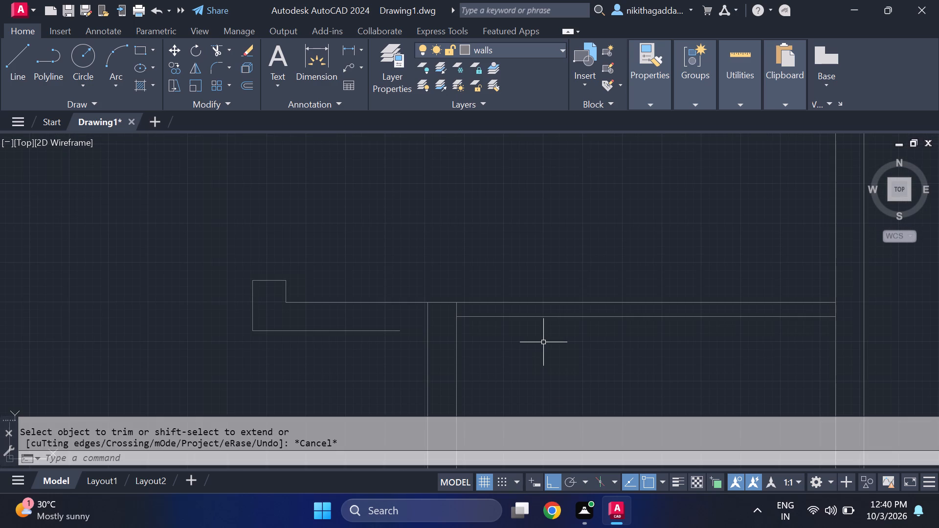
Extend the stepped wall's short bottom line rightward to the left face of the new vertical wall.
{"action": "type", "text": "ex"}
{"action": "key", "text": "Return"}
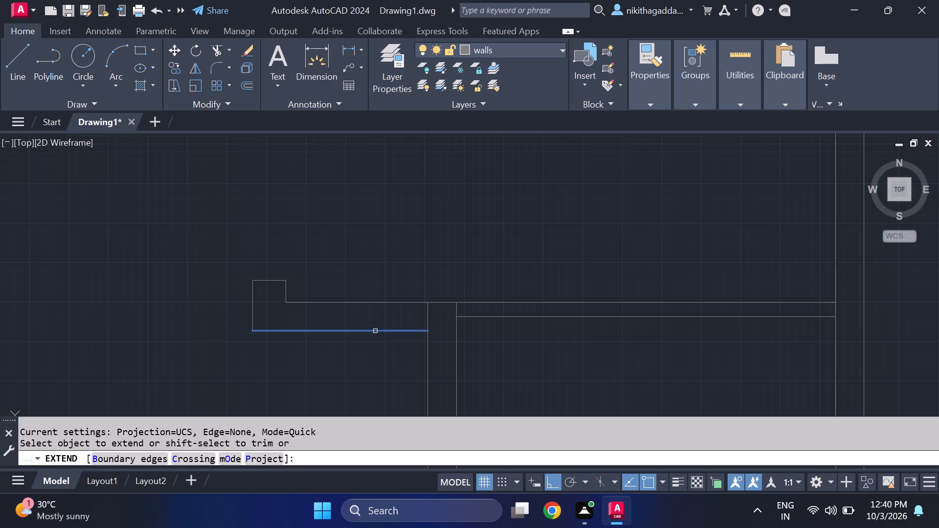
{"action": "left_click", "coordinate": [376, 330]}
{"action": "scroll", "coordinate": [469, 357], "scroll_direction": "down", "scroll_amount": 5}
{"action": "scroll", "coordinate": [481, 364], "scroll_direction": "up", "scroll_amount": 2}
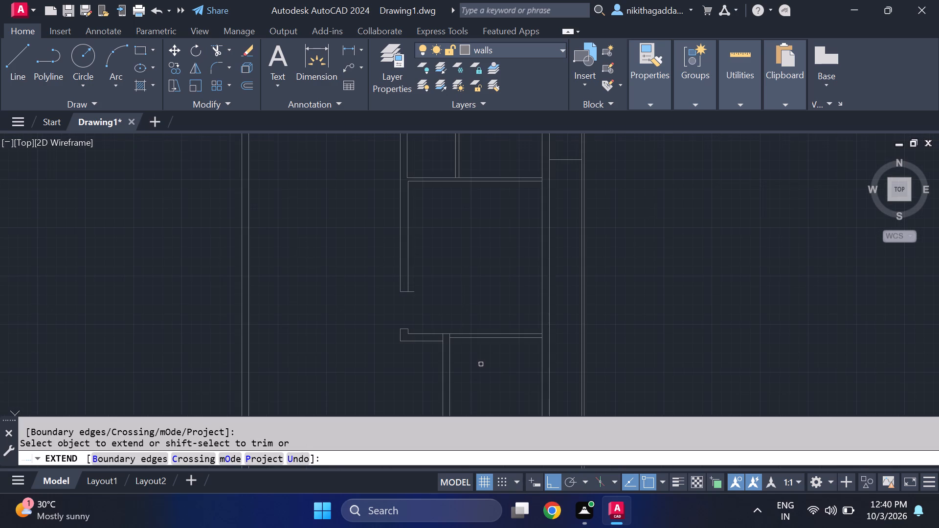
{"action": "key", "text": "Escape"}
Trim the upper ends of the new wall's two vertical lines inside the horizontal wall's thickness.
{"action": "key", "text": "t"}
{"action": "key", "text": "r"}
{"action": "key", "text": "Return"}
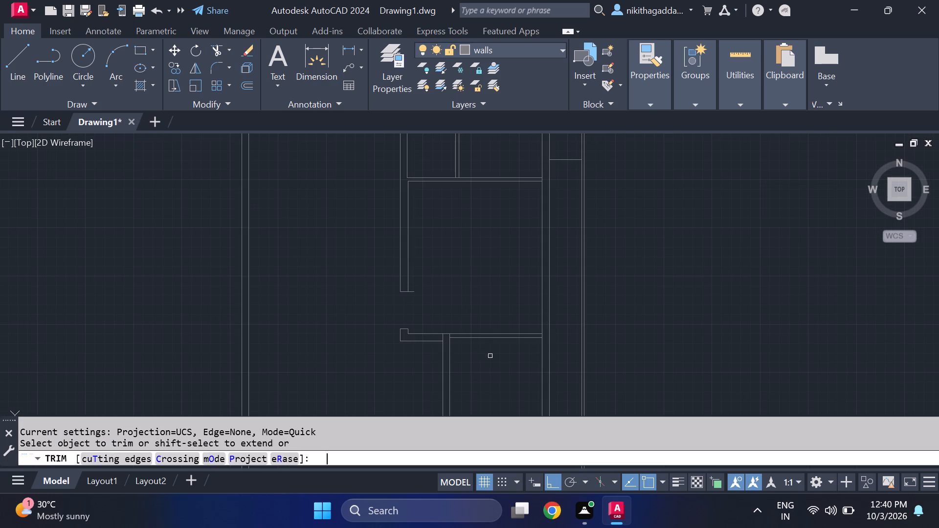
{"action": "scroll", "coordinate": [479, 346], "scroll_direction": "up", "scroll_amount": 2}
{"action": "scroll", "coordinate": [400, 327], "scroll_direction": "up", "scroll_amount": 3}
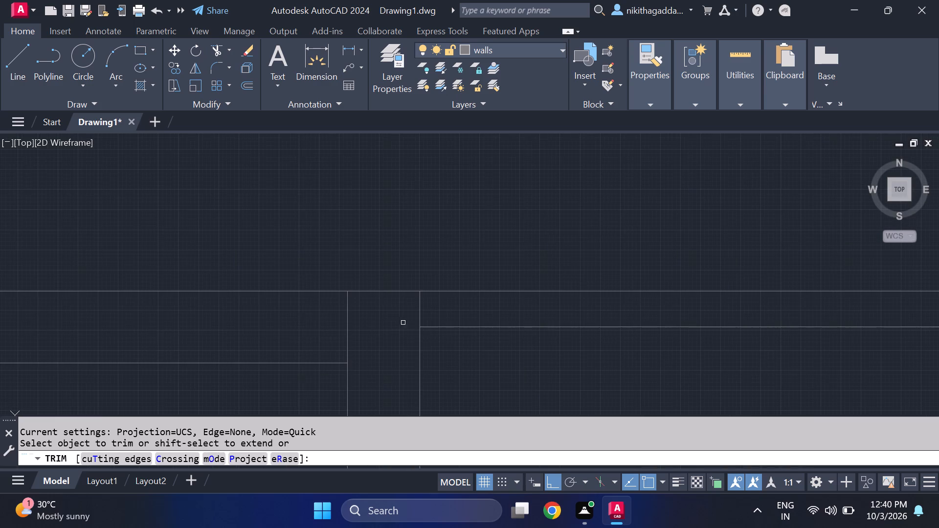
{"action": "left_click_drag", "start_coordinate": [430, 305], "coordinate": [323, 321]}
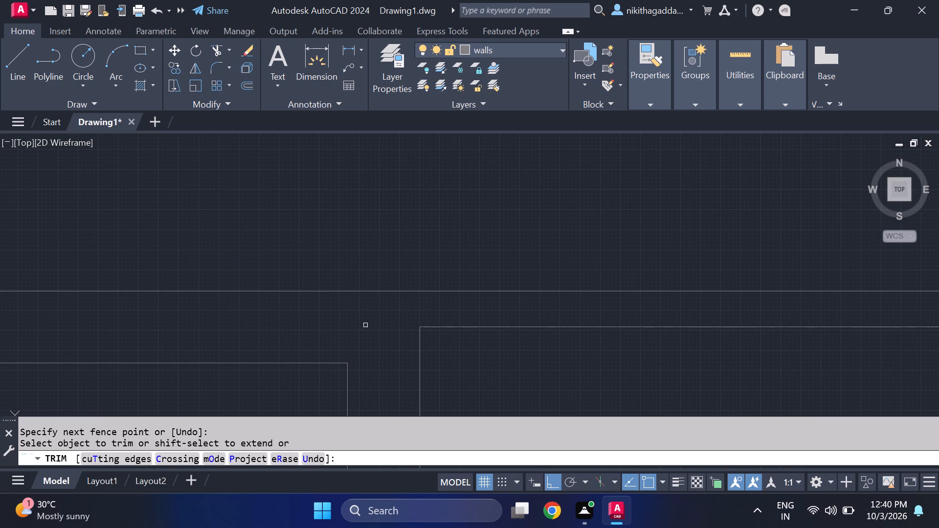
Trim the long vertical wall's inner line between the two horizontal wall lines to open their junction.
{"action": "scroll", "coordinate": [388, 336], "scroll_direction": "down", "scroll_amount": 6}
{"action": "middle_click_drag", "start_coordinate": [419, 381], "coordinate": [396, 264]}
{"action": "scroll", "coordinate": [392, 280], "scroll_direction": "up", "scroll_amount": 1}
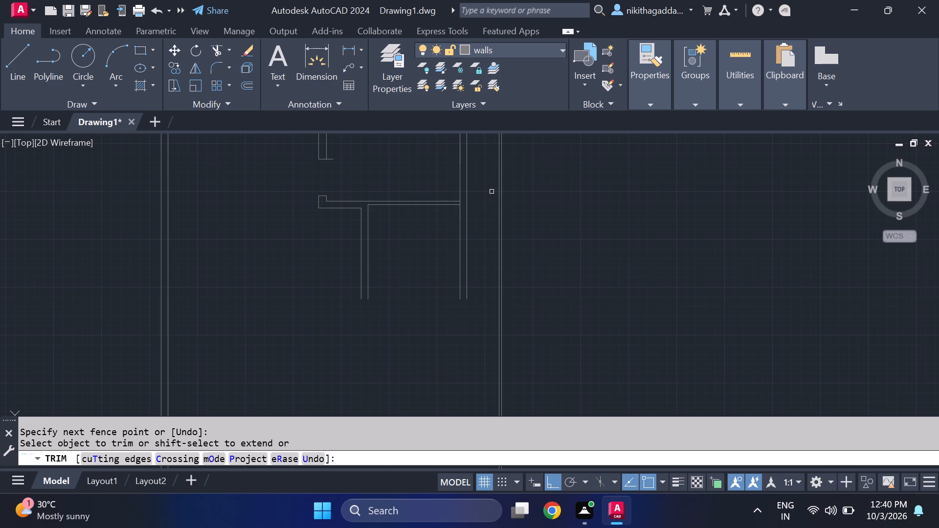
{"action": "scroll", "coordinate": [492, 192], "scroll_direction": "up", "scroll_amount": 2}
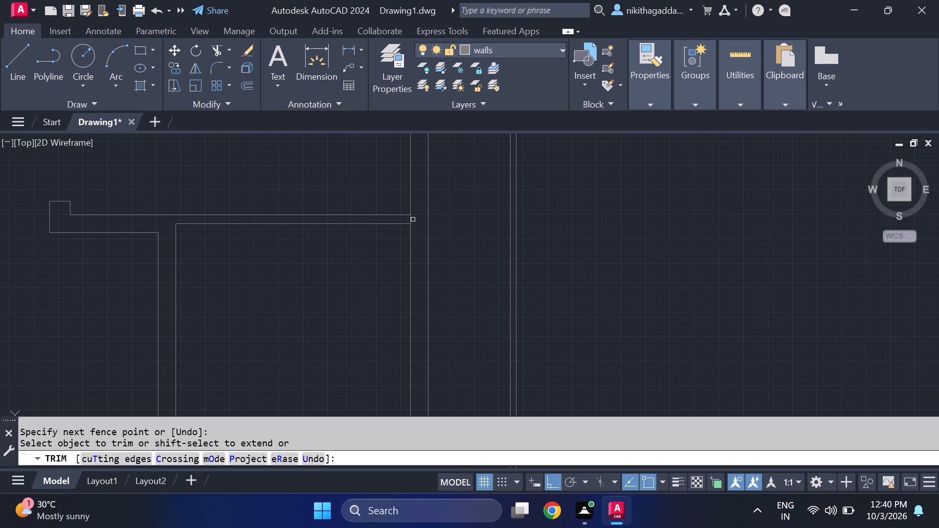
{"action": "left_click", "coordinate": [409, 220]}
{"action": "scroll", "coordinate": [419, 272], "scroll_direction": "down", "scroll_amount": 1}
{"action": "scroll", "coordinate": [418, 244], "scroll_direction": "up", "scroll_amount": 4}
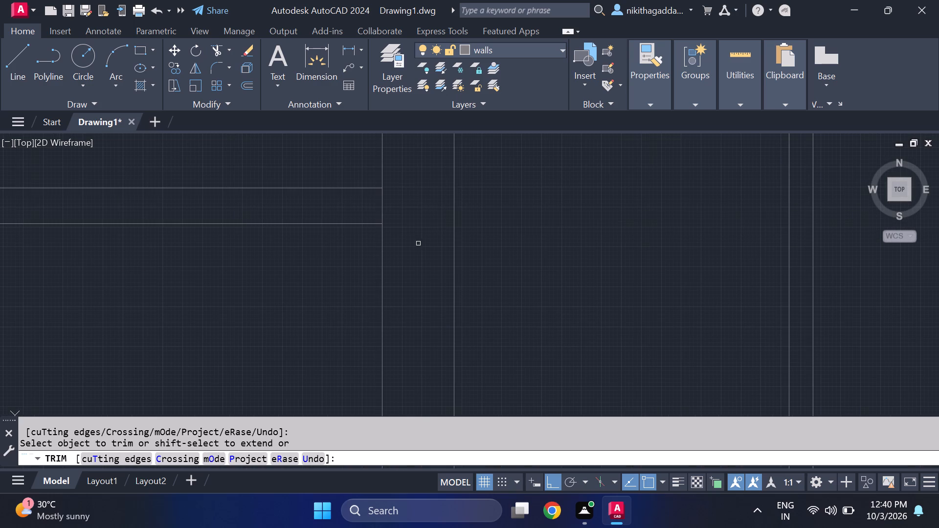
{"action": "left_click_drag", "start_coordinate": [391, 204], "coordinate": [331, 219]}
{"action": "scroll", "coordinate": [372, 242], "scroll_direction": "down", "scroll_amount": 5}
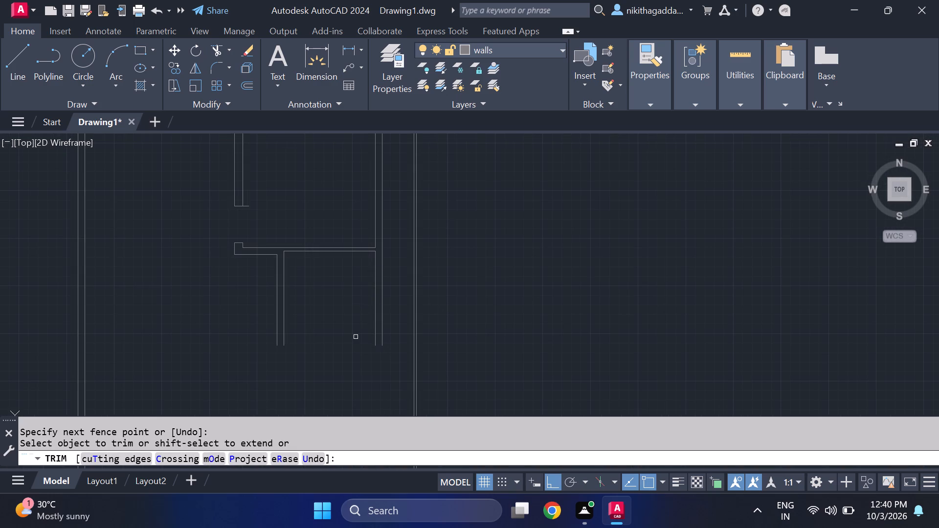
{"action": "scroll", "coordinate": [356, 337], "scroll_direction": "down", "scroll_amount": 3}
{"action": "scroll", "coordinate": [356, 342], "scroll_direction": "up", "scroll_amount": 1}
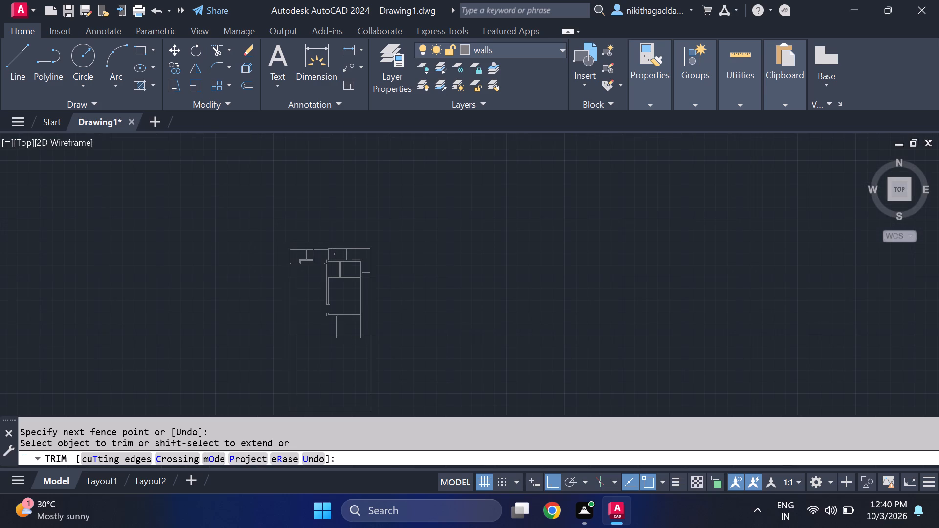
{"action": "scroll", "coordinate": [356, 342], "scroll_direction": "up", "scroll_amount": 1}
{"action": "key", "text": "Escape"}
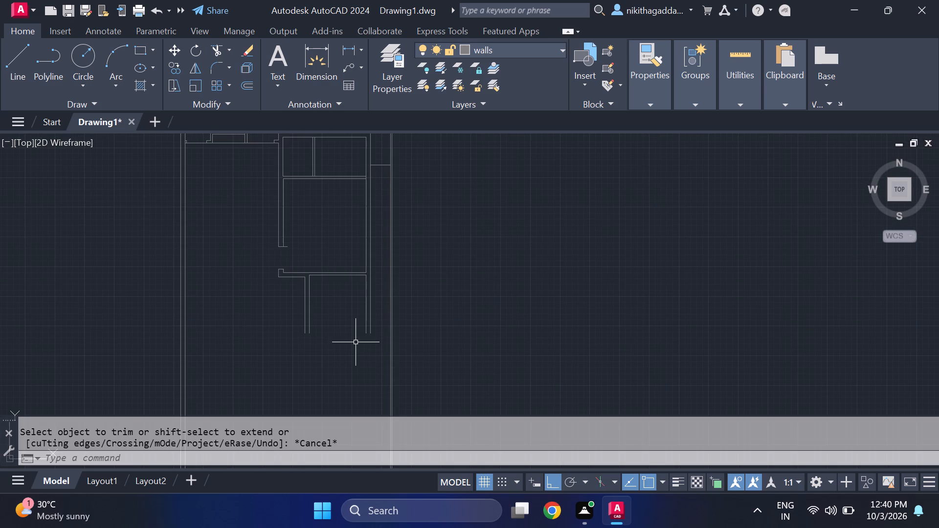
Offset the lower face of the horizontal wall 13' downward, between the two open-ended vertical walls.
{"action": "scroll", "coordinate": [325, 326], "scroll_direction": "down", "scroll_amount": 2}
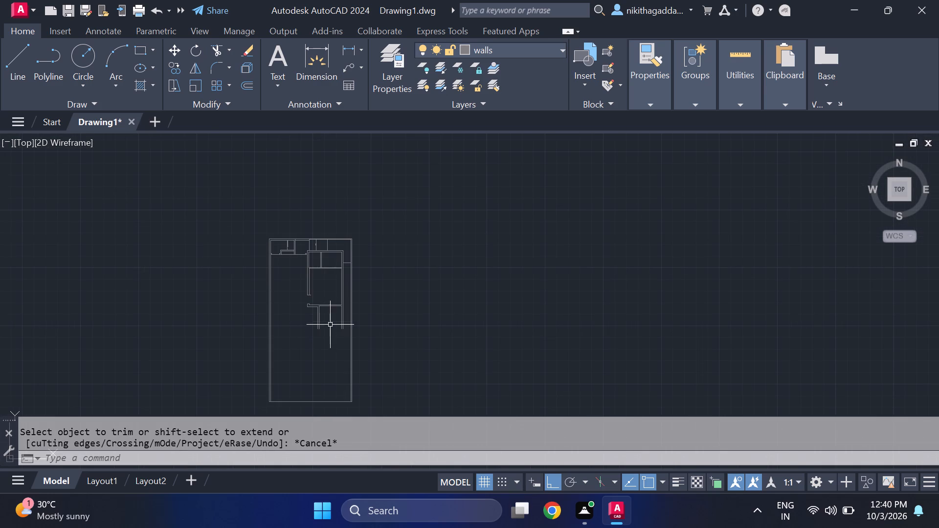
{"action": "middle_click_drag", "start_coordinate": [339, 331], "coordinate": [349, 346]}
{"action": "scroll", "coordinate": [347, 345], "scroll_direction": "up", "scroll_amount": 2}
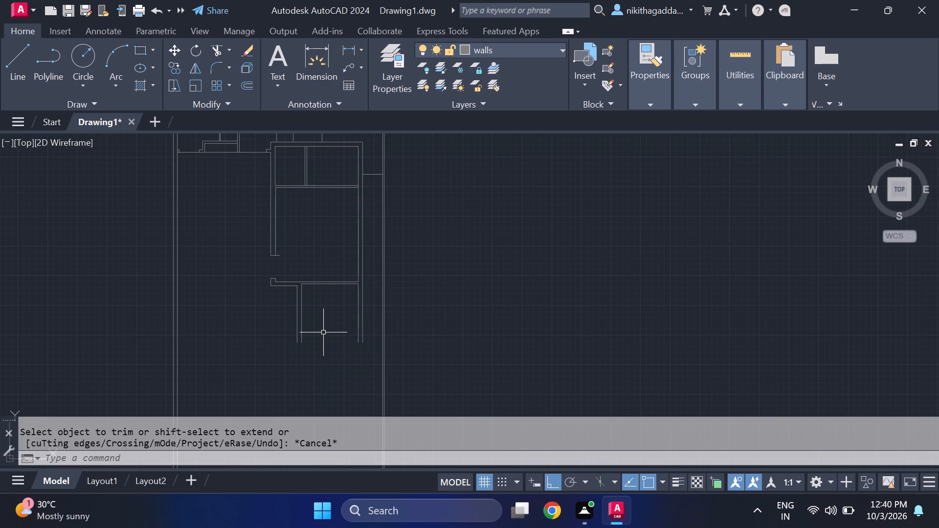
{"action": "middle_click_drag", "start_coordinate": [323, 332], "coordinate": [339, 353]}
{"action": "scroll", "coordinate": [339, 353], "scroll_direction": "up", "scroll_amount": 1}
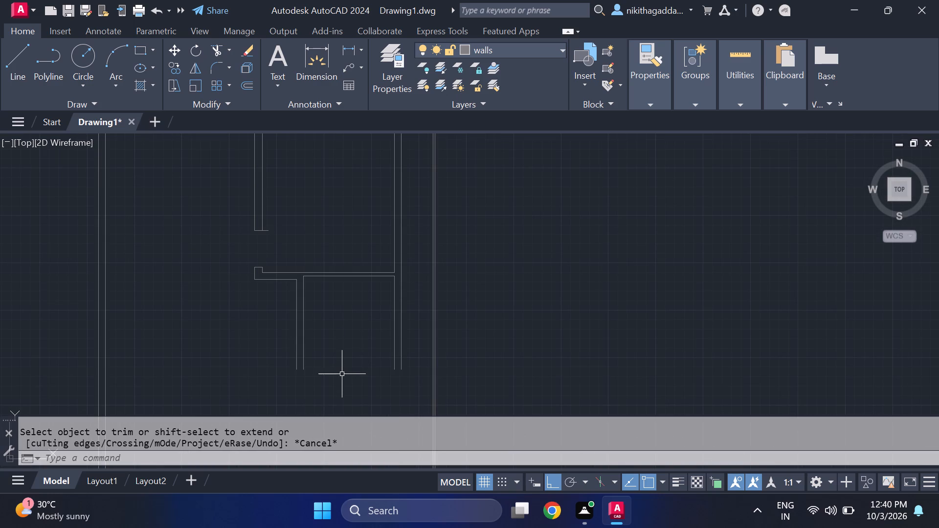
{"action": "type", "text": "of"}
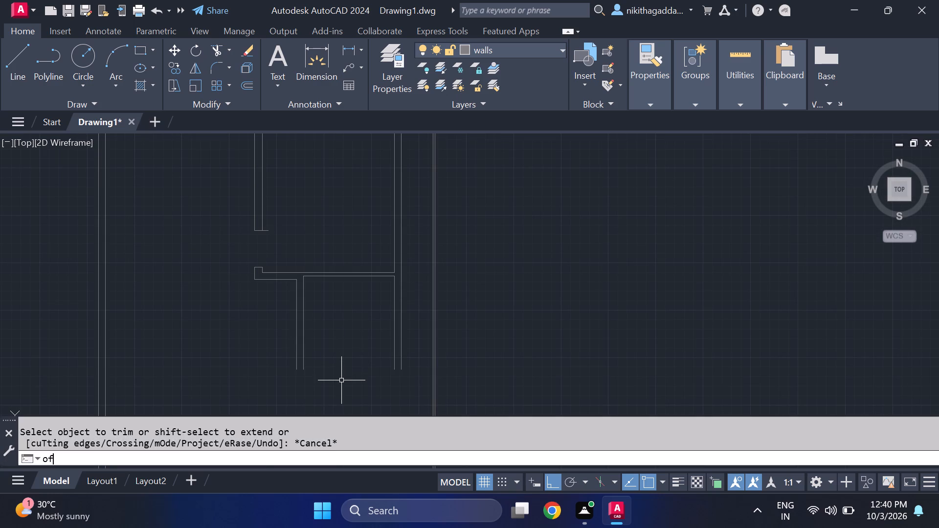
{"action": "key", "text": "Return"}
{"action": "type", "text": "13'"}
{"action": "key", "text": "Return"}
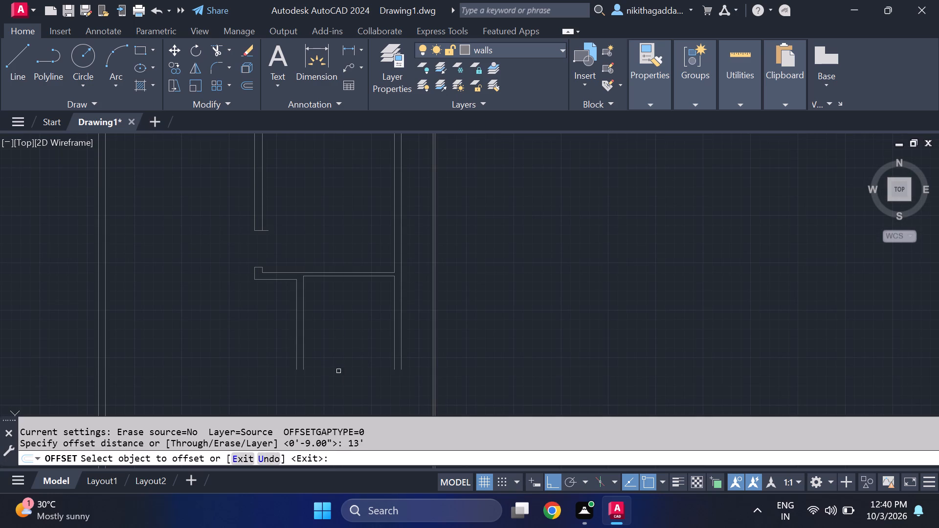
{"action": "left_click", "coordinate": [352, 277]}
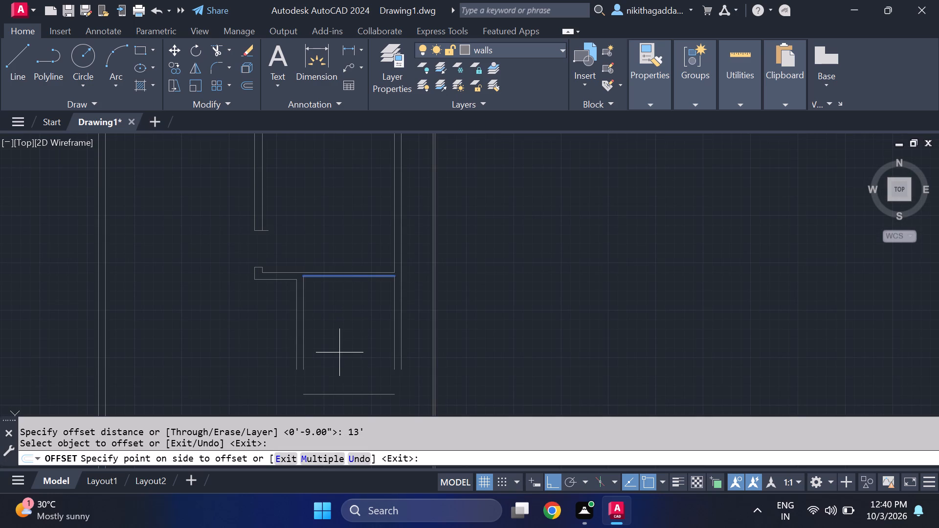
{"action": "left_click", "coordinate": [347, 374]}
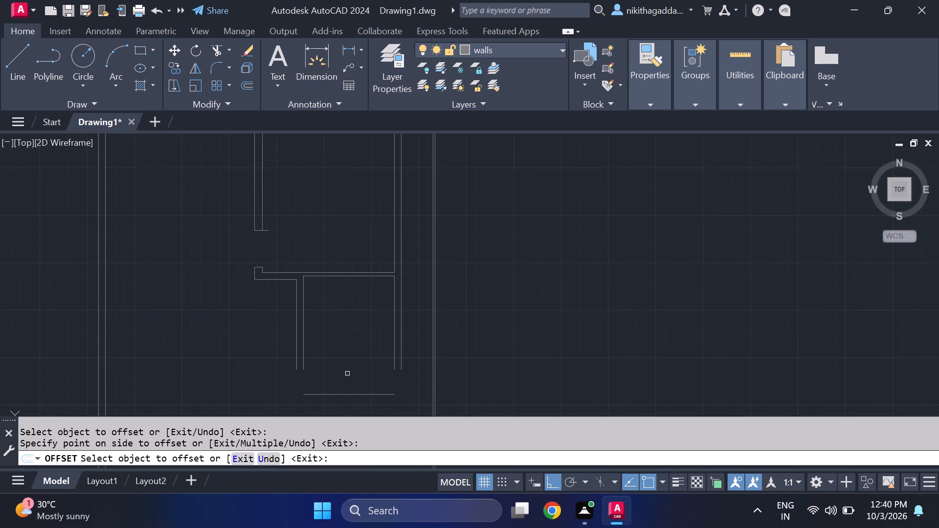
{"action": "key", "text": "Escape"}
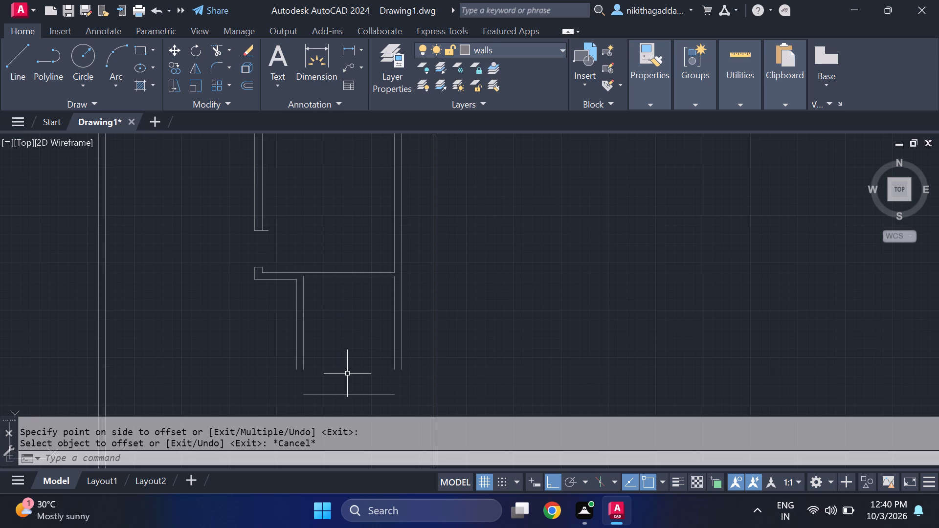
Offset the new horizontal line 9" downward to give the room's bottom wall its thickness.
{"action": "middle_click_drag", "start_coordinate": [347, 374], "coordinate": [357, 327]}
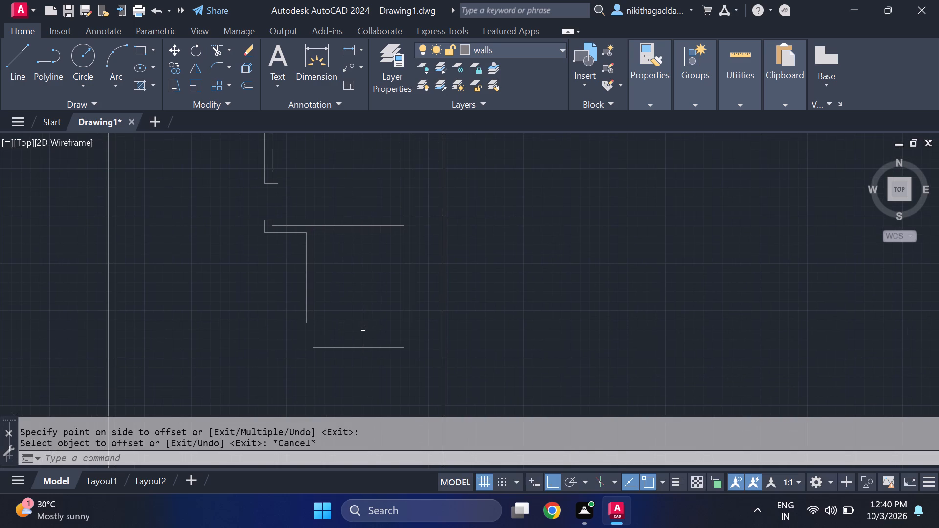
{"action": "type", "text": "of"}
{"action": "key", "text": "Return"}
{"action": "type", "text": "9\""}
{"action": "key", "text": "Return"}
{"action": "left_click", "coordinate": [329, 348]}
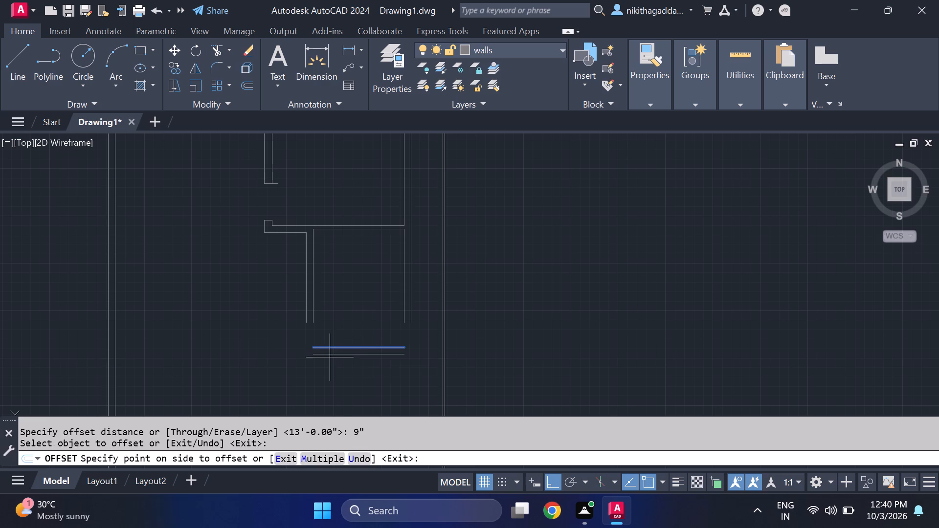
{"action": "left_click", "coordinate": [330, 361]}
{"action": "key", "text": "Escape"}
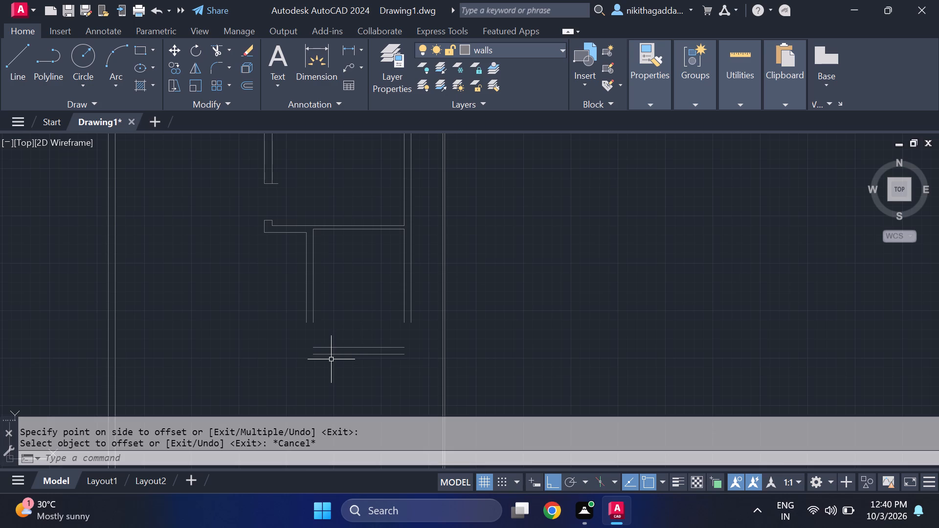
Draw lines continuing the room's left wall downward, its inner face to the upper bottom-wall line and outer face to the lower line's level.
{"action": "scroll", "coordinate": [303, 336], "scroll_direction": "up", "scroll_amount": 2}
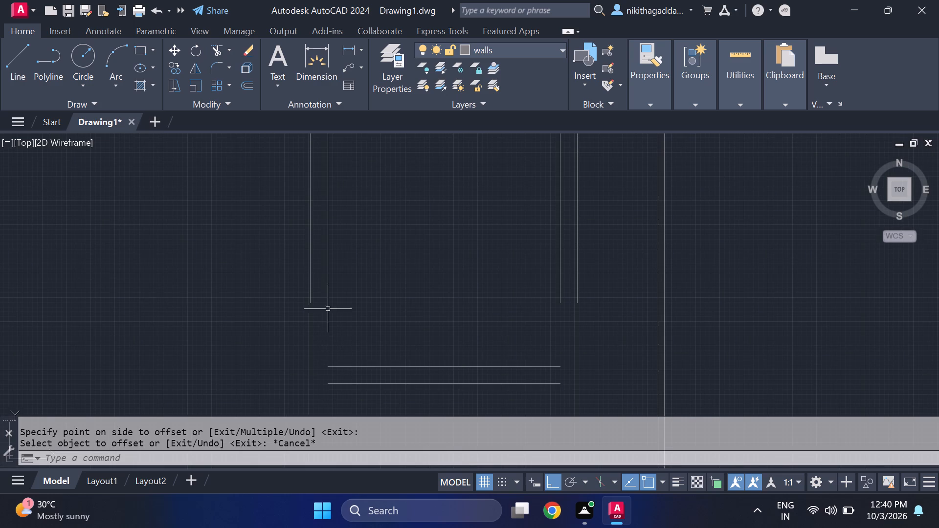
{"action": "key", "text": "l"}
{"action": "key", "text": "Return"}
{"action": "left_click", "coordinate": [330, 302]}
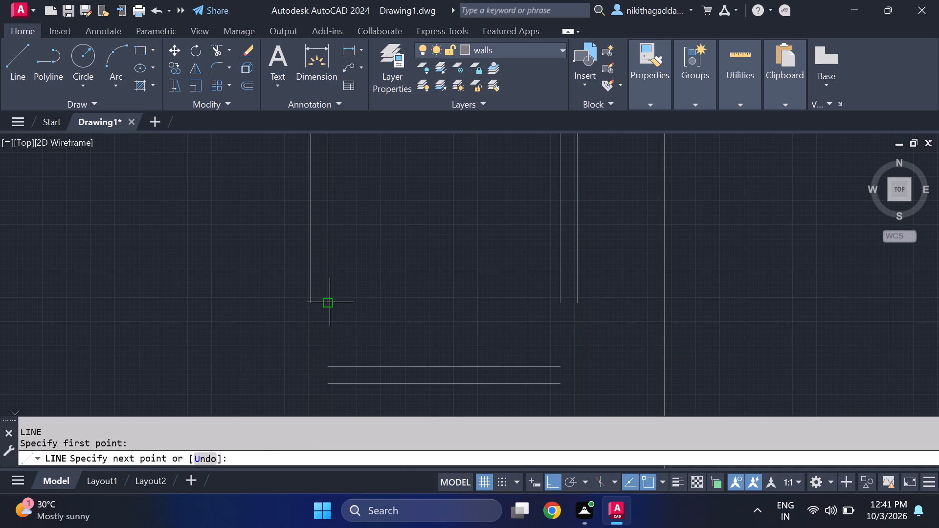
{"action": "left_click", "coordinate": [330, 363]}
{"action": "key", "text": "Escape"}
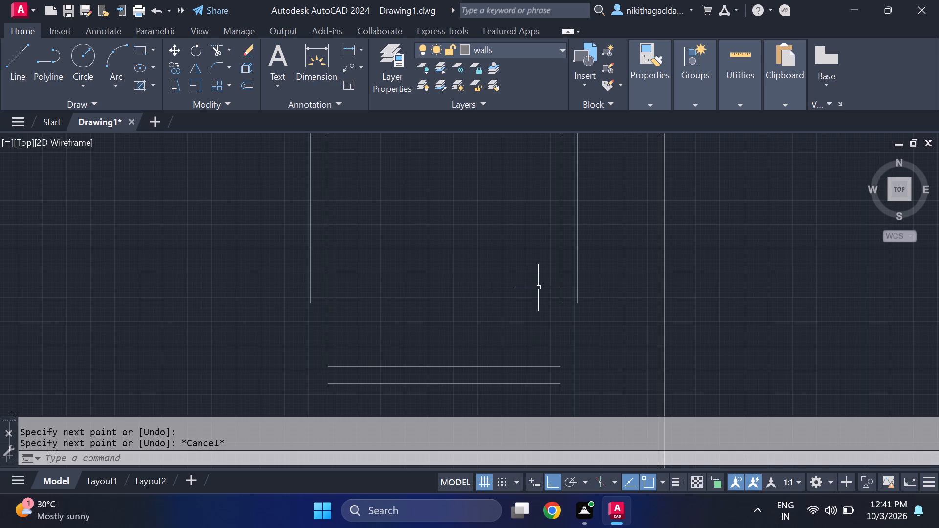
{"action": "key", "text": "space"}
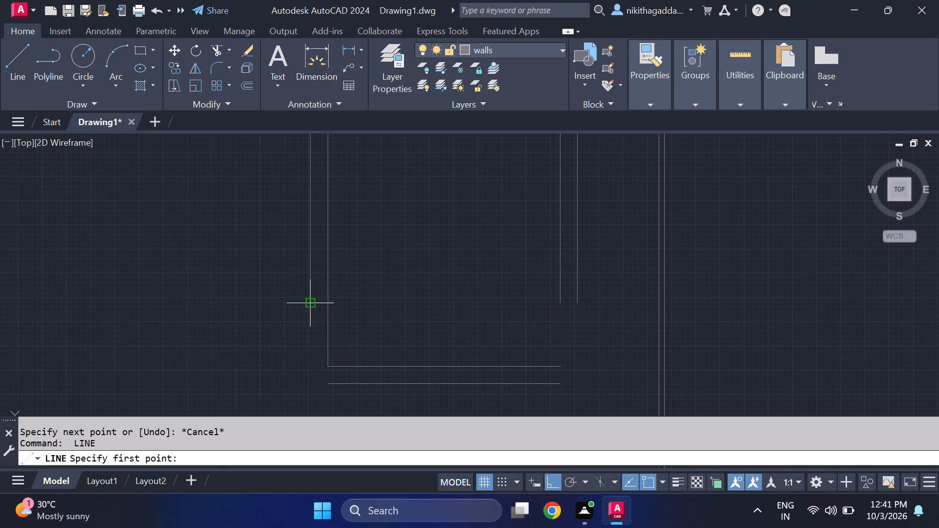
{"action": "left_click", "coordinate": [311, 303]}
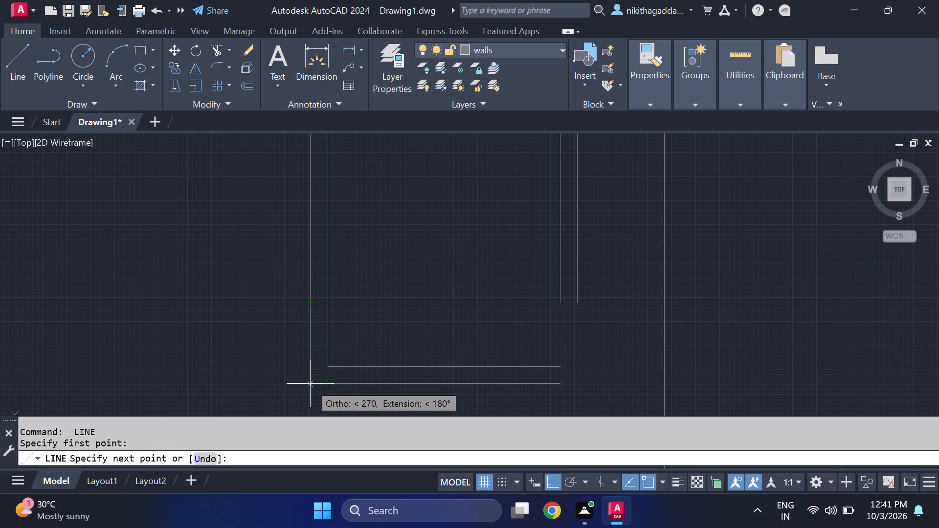
{"action": "left_click", "coordinate": [310, 385]}
{"action": "key", "text": "Escape"}
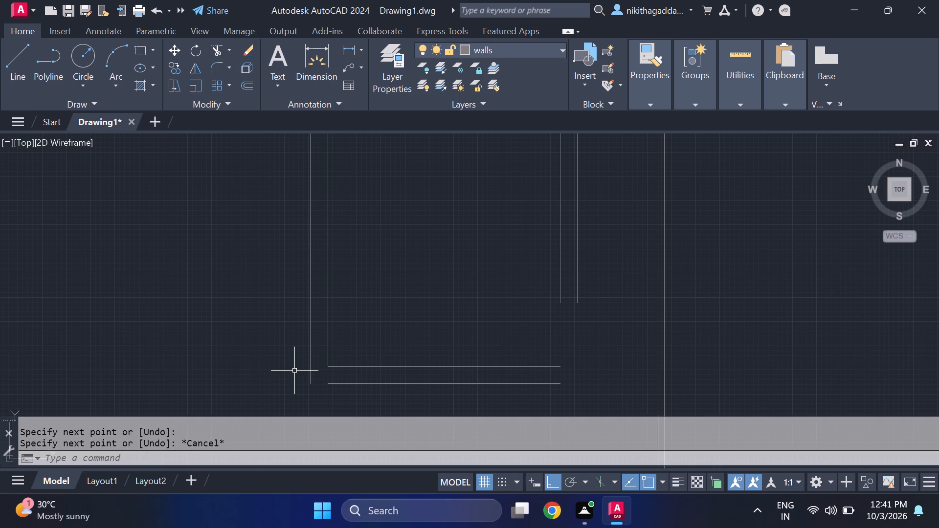
Draw lines continuing the room's right wall downward, its inner face to the upper bottom-wall line and outer face to the lower line's level.
{"action": "key", "text": "space"}
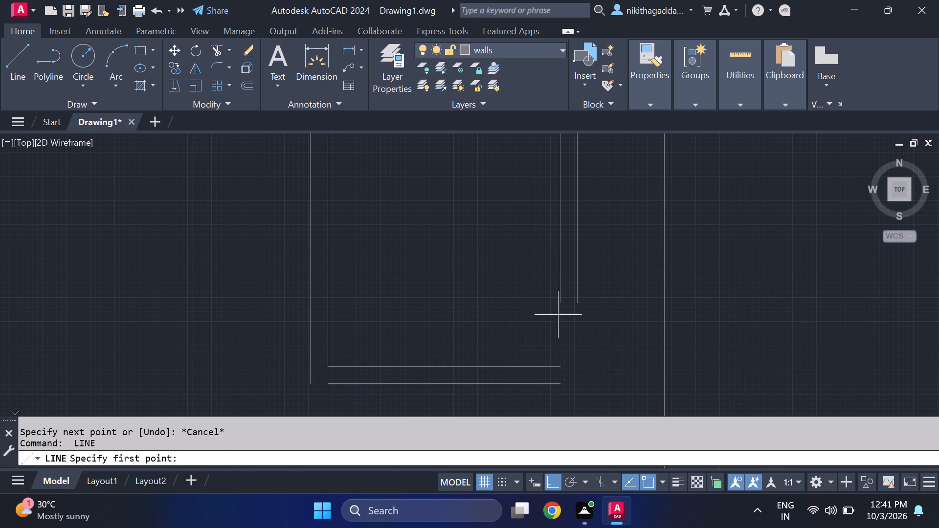
{"action": "left_click", "coordinate": [566, 302]}
{"action": "left_click_drag", "start_coordinate": [564, 364], "coordinate": [572, 368]}
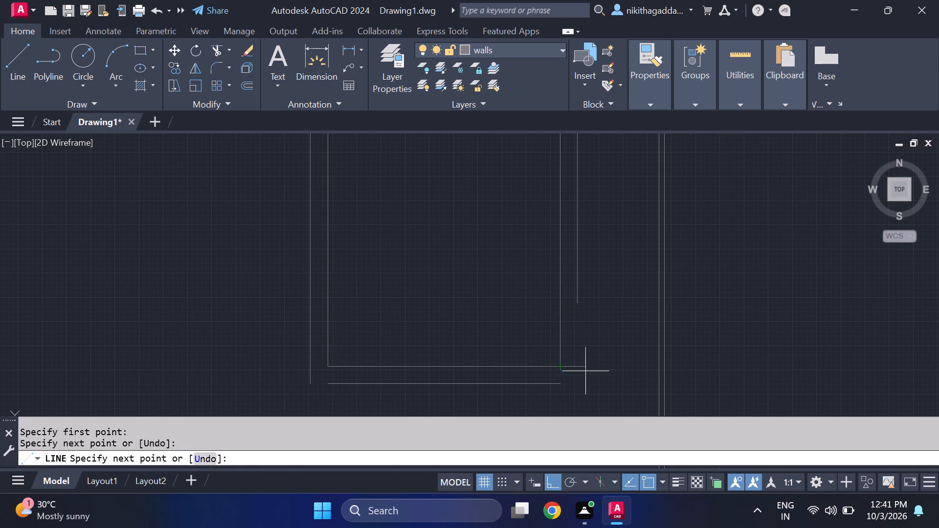
{"action": "key", "text": "Escape"}
{"action": "key", "text": "space"}
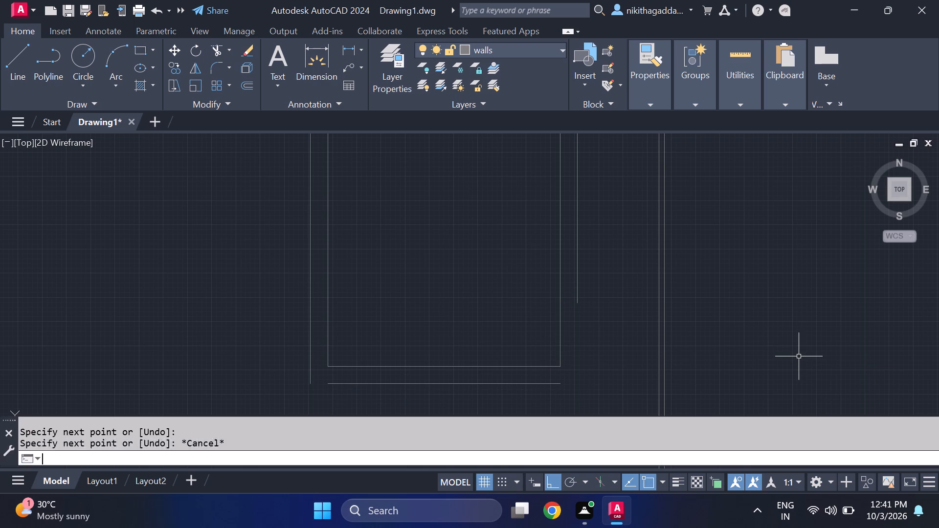
{"action": "left_click", "coordinate": [575, 309]}
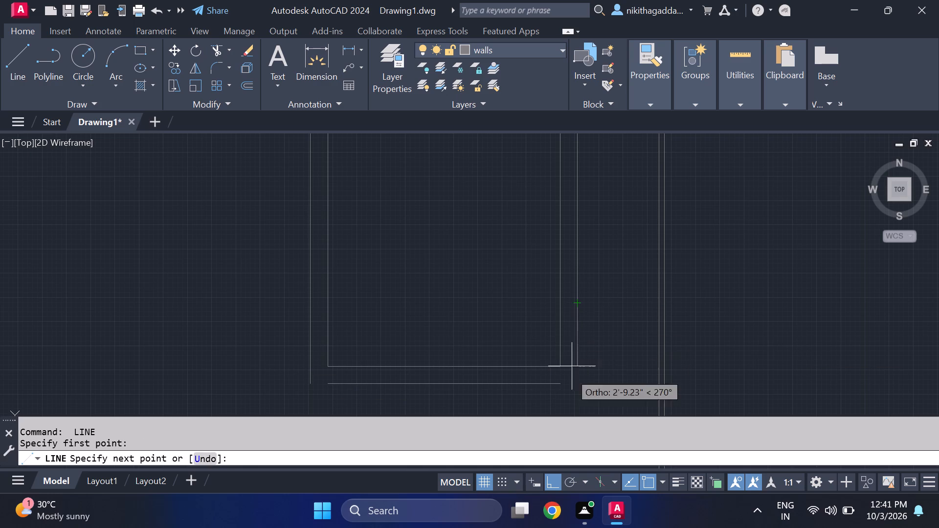
{"action": "left_click", "coordinate": [578, 383]}
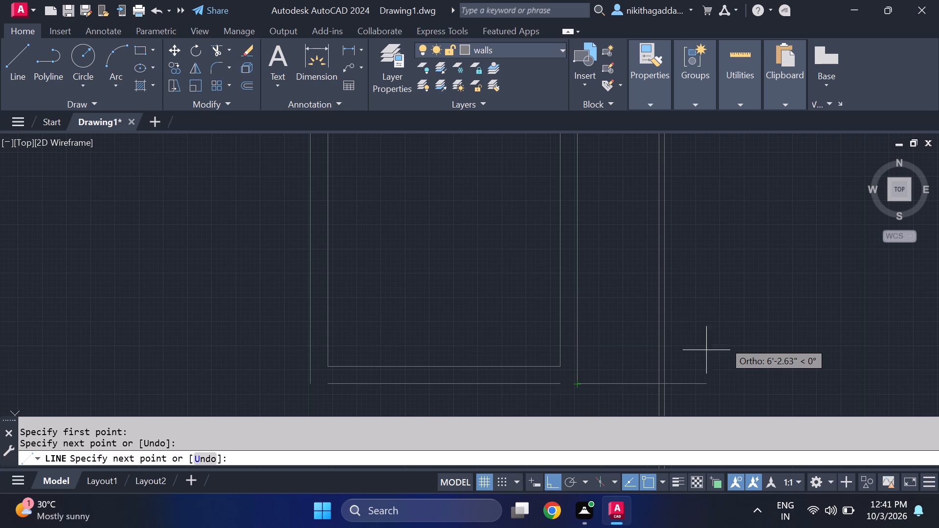
{"action": "key", "text": "Escape"}
Extend both ends of the bottom wall's lower line to the outer faces of the left and right walls.
{"action": "type", "text": "ex"}
{"action": "key", "text": "Return"}
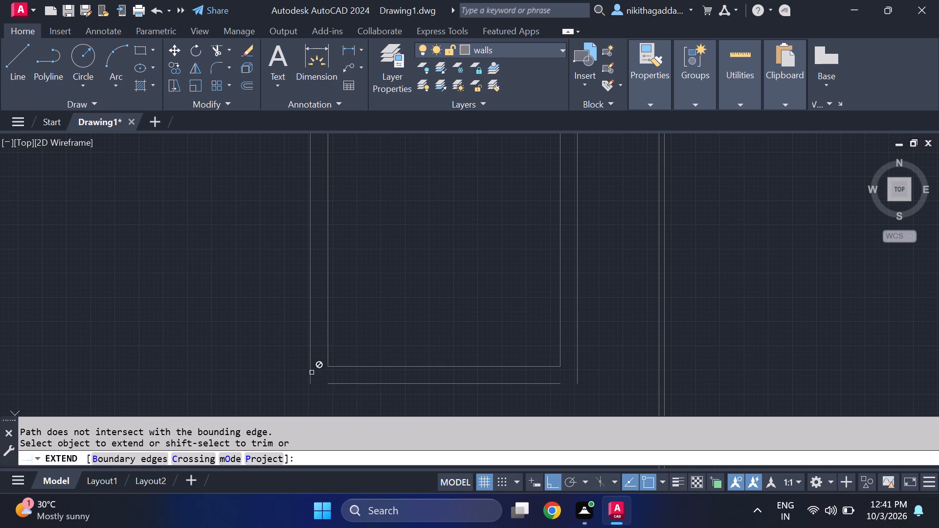
{"action": "left_click", "coordinate": [331, 386]}
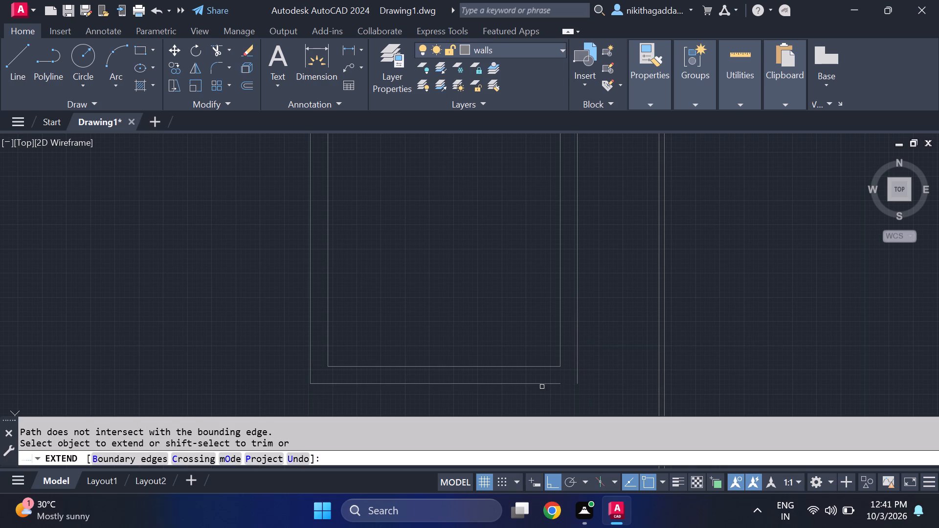
{"action": "left_click", "coordinate": [555, 384]}
{"action": "scroll", "coordinate": [581, 367], "scroll_direction": "down", "scroll_amount": 4}
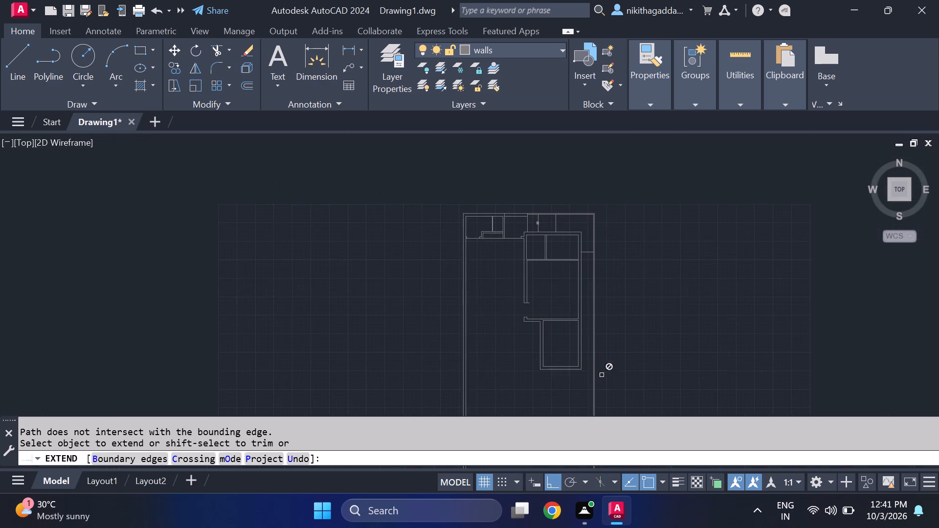
{"action": "key", "text": "Escape"}
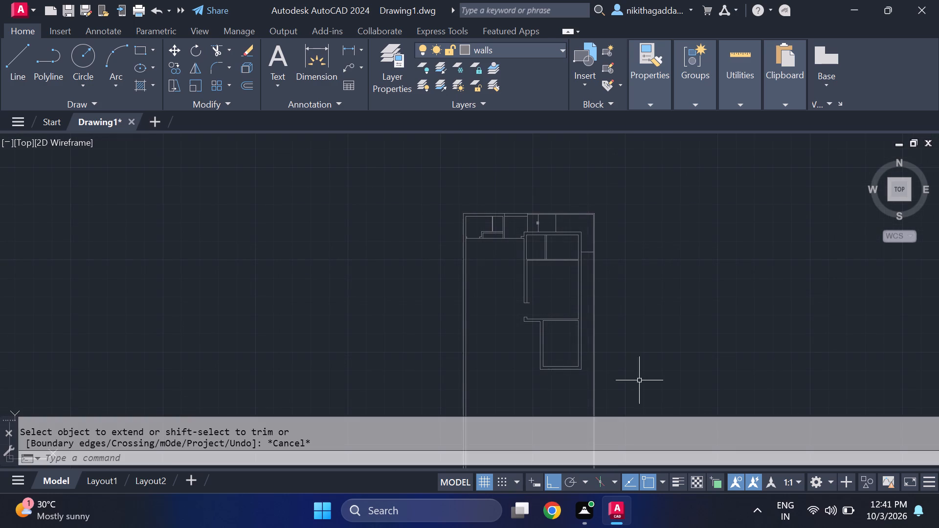
Draw a short line across the lower room's left wall just above its bottom corner, from inner to outer face.
{"action": "scroll", "coordinate": [604, 363], "scroll_direction": "down", "scroll_amount": 2}
{"action": "middle_click_drag", "start_coordinate": [587, 387], "coordinate": [569, 331]}
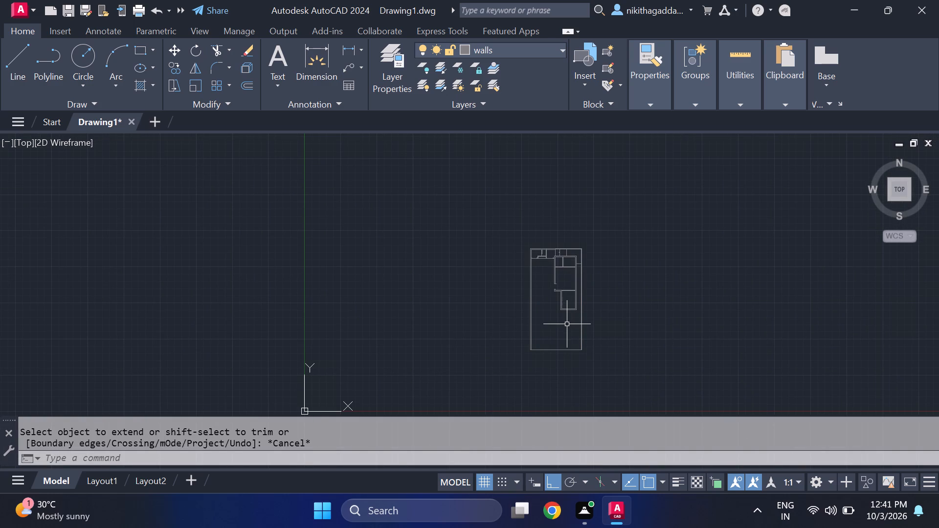
{"action": "scroll", "coordinate": [566, 302], "scroll_direction": "up", "scroll_amount": 3}
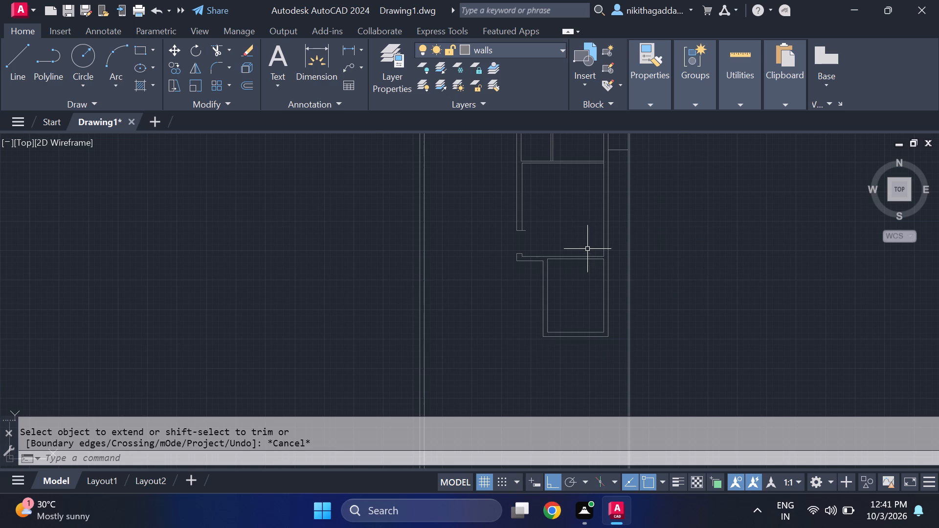
{"action": "scroll", "coordinate": [564, 368], "scroll_direction": "up", "scroll_amount": 2}
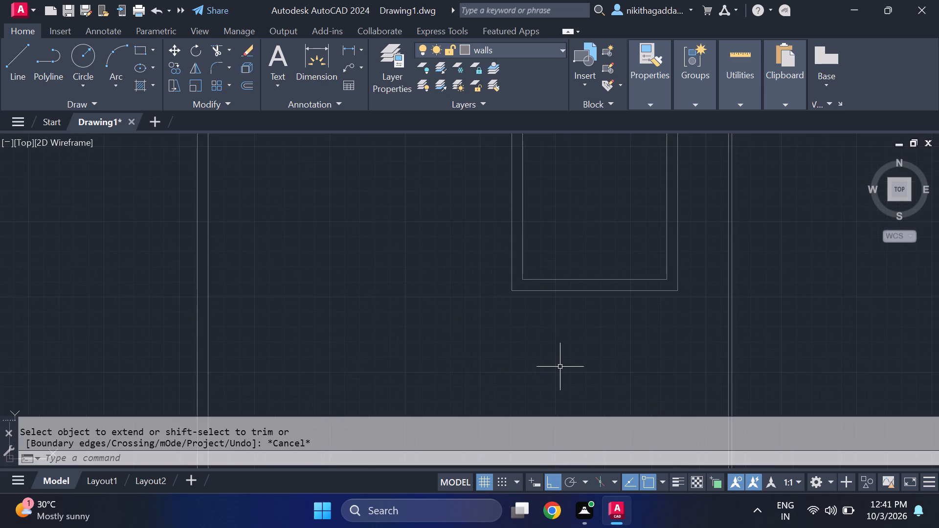
{"action": "scroll", "coordinate": [566, 368], "scroll_direction": "up", "scroll_amount": 3}
{"action": "scroll", "coordinate": [571, 354], "scroll_direction": "down", "scroll_amount": 3}
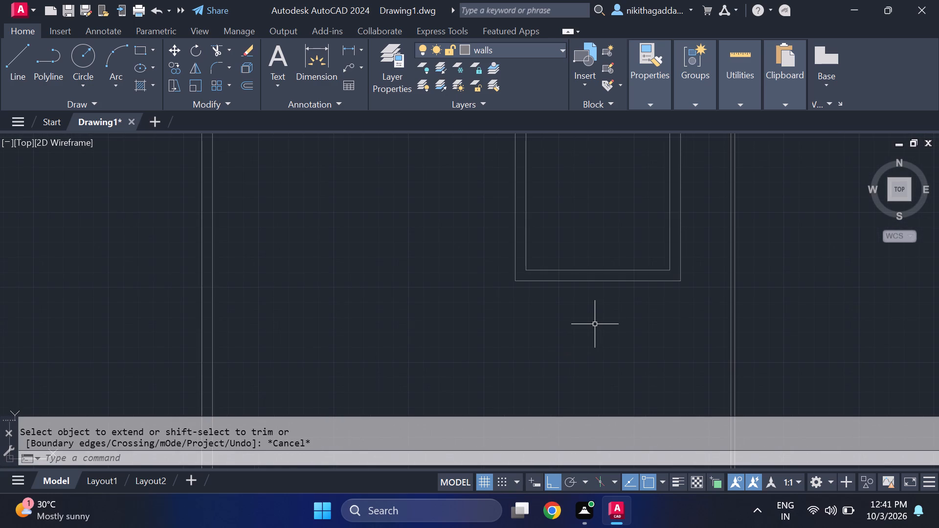
{"action": "scroll", "coordinate": [666, 262], "scroll_direction": "down", "scroll_amount": 2}
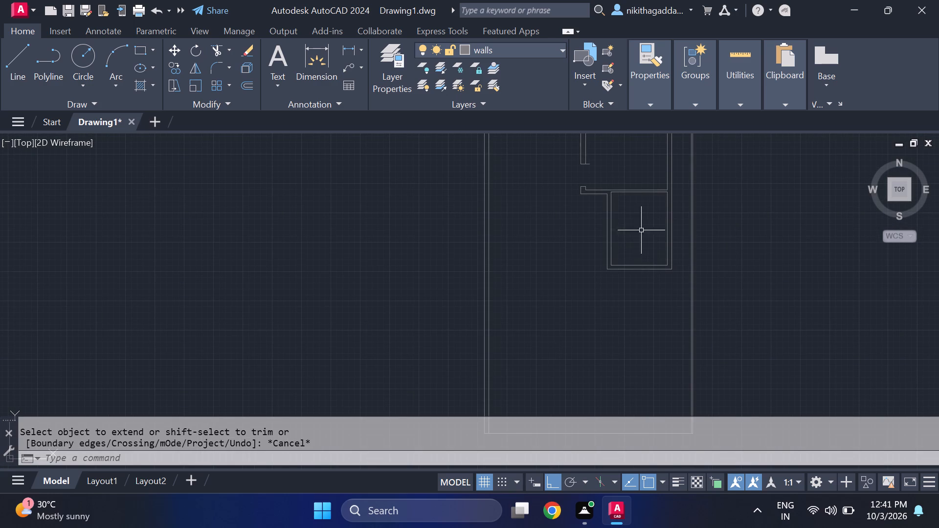
{"action": "middle_click_drag", "start_coordinate": [659, 218], "coordinate": [645, 222]}
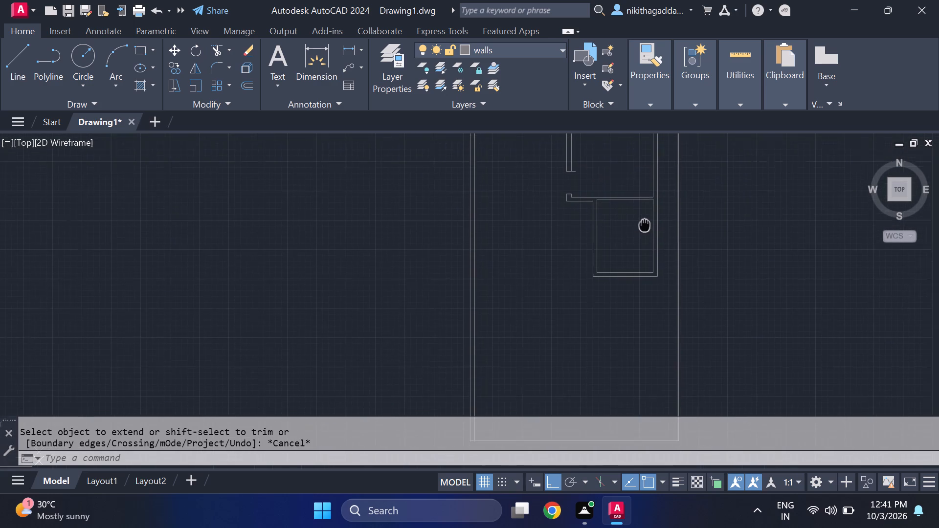
{"action": "middle_click_drag", "start_coordinate": [645, 222], "coordinate": [645, 197]}
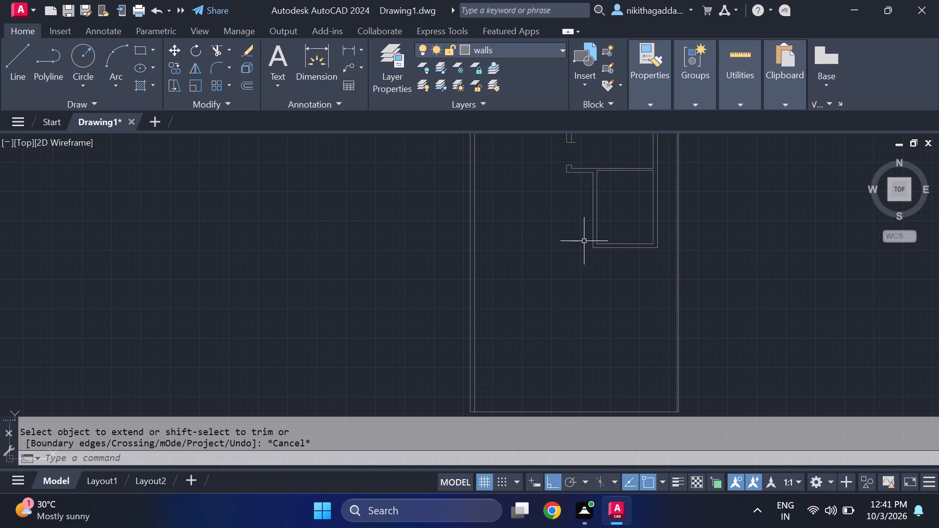
{"action": "scroll", "coordinate": [573, 236], "scroll_direction": "up", "scroll_amount": 1}
{"action": "scroll", "coordinate": [630, 204], "scroll_direction": "up", "scroll_amount": 1}
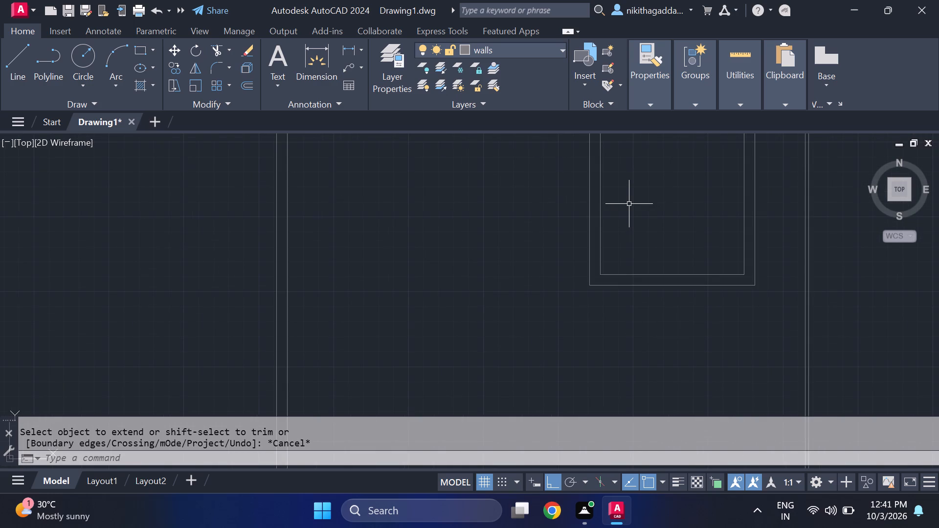
{"action": "key", "text": "l"}
{"action": "key", "text": "Return"}
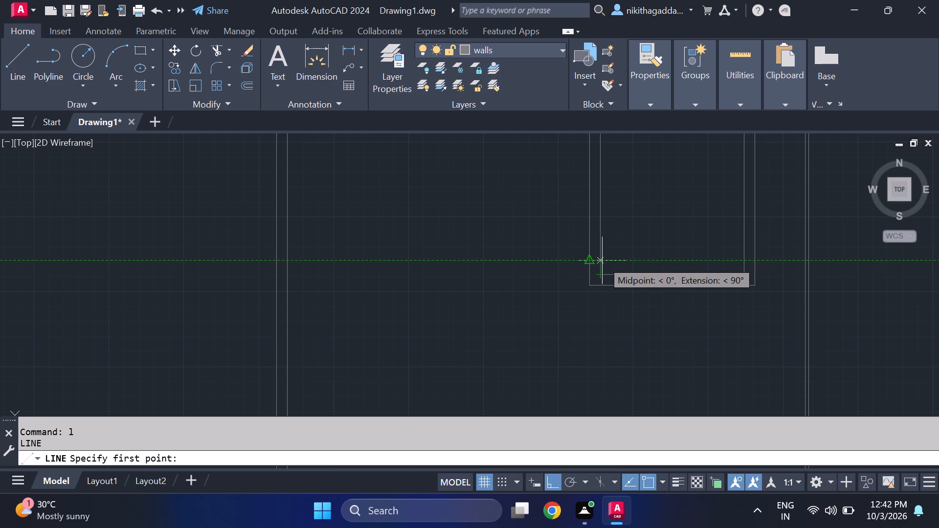
{"action": "scroll", "coordinate": [600, 262], "scroll_direction": "up", "scroll_amount": 2}
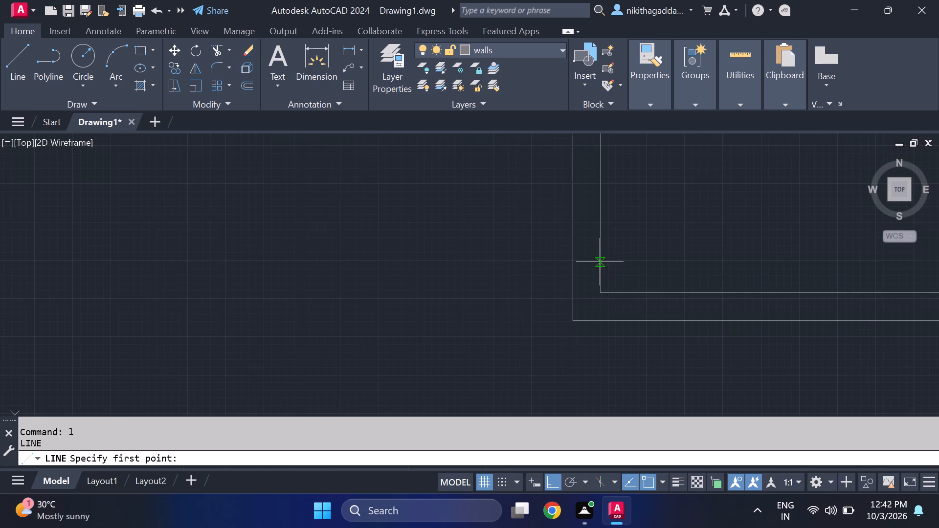
{"action": "left_click", "coordinate": [602, 274]}
{"action": "left_click", "coordinate": [575, 277]}
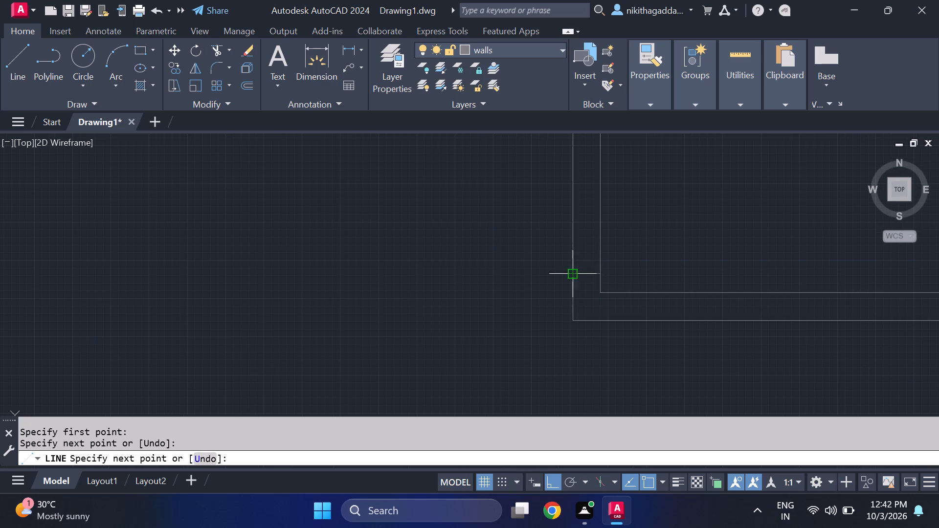
{"action": "key", "text": "Return"}
Draw a second short line across the same left wall, a little above the first, to mark an opening.
{"action": "key", "text": "Return"}
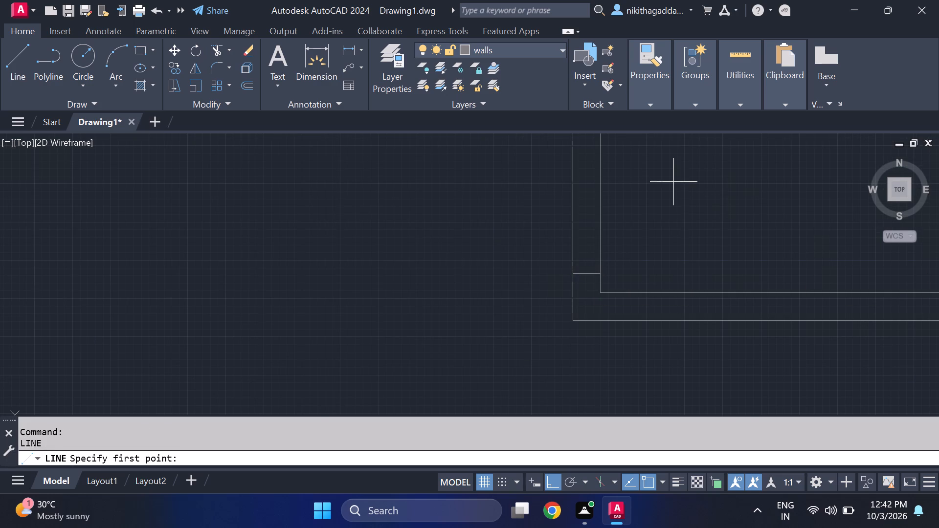
{"action": "scroll", "coordinate": [671, 182], "scroll_direction": "down", "scroll_amount": 2}
{"action": "middle_click_drag", "start_coordinate": [671, 182], "coordinate": [669, 273]}
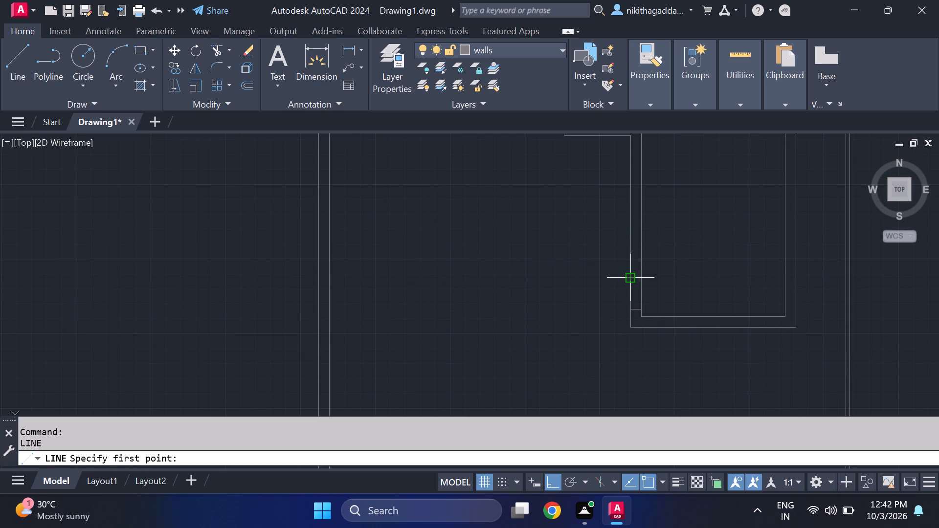
{"action": "left_click", "coordinate": [628, 279]}
{"action": "left_click", "coordinate": [639, 277]}
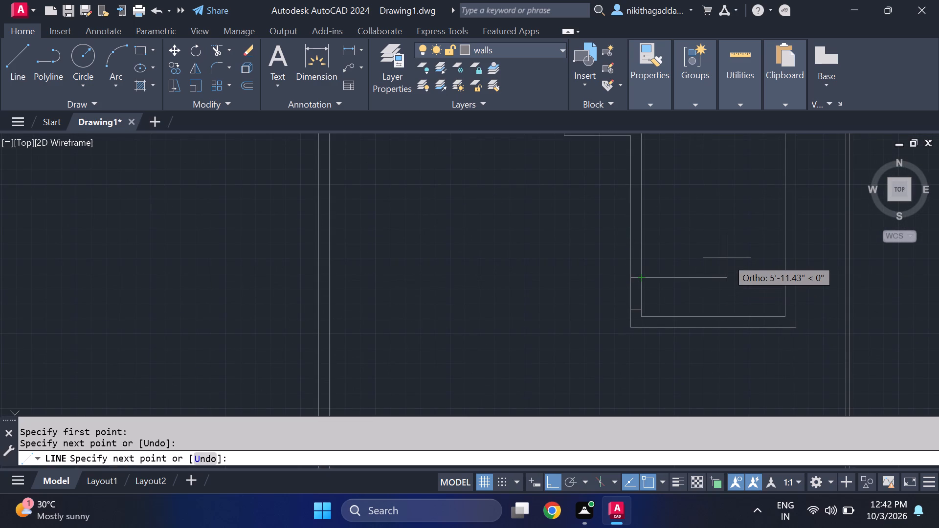
{"action": "key", "text": "Escape"}
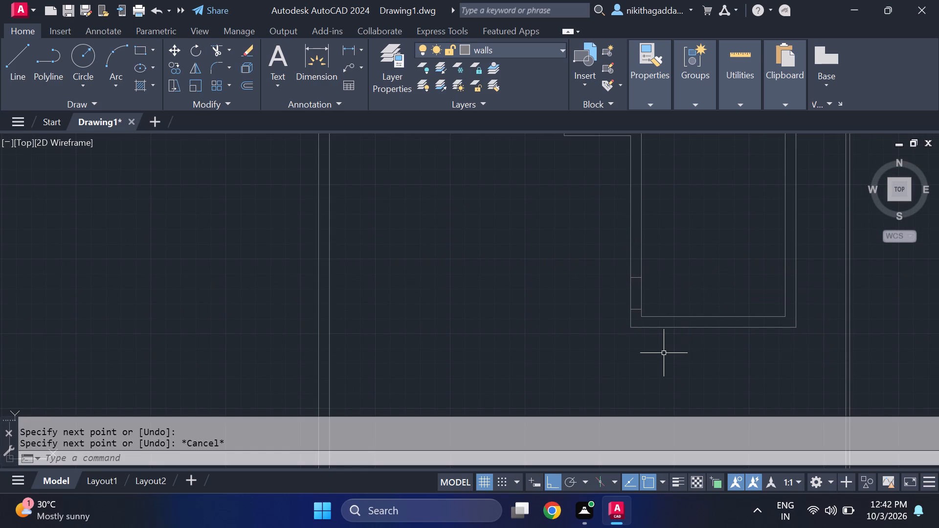
Trim the left wall's outer face between the two short lines.
{"action": "type", "text": "tr"}
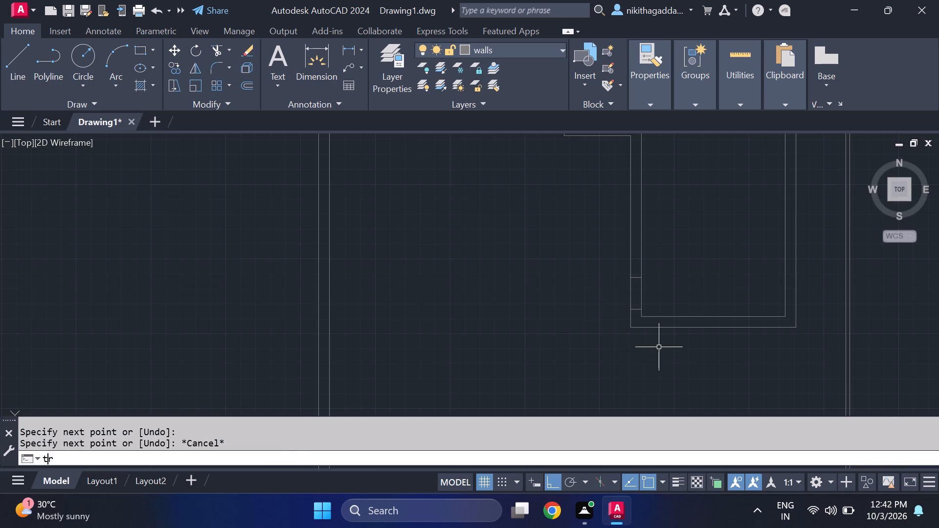
{"action": "key", "text": "Return"}
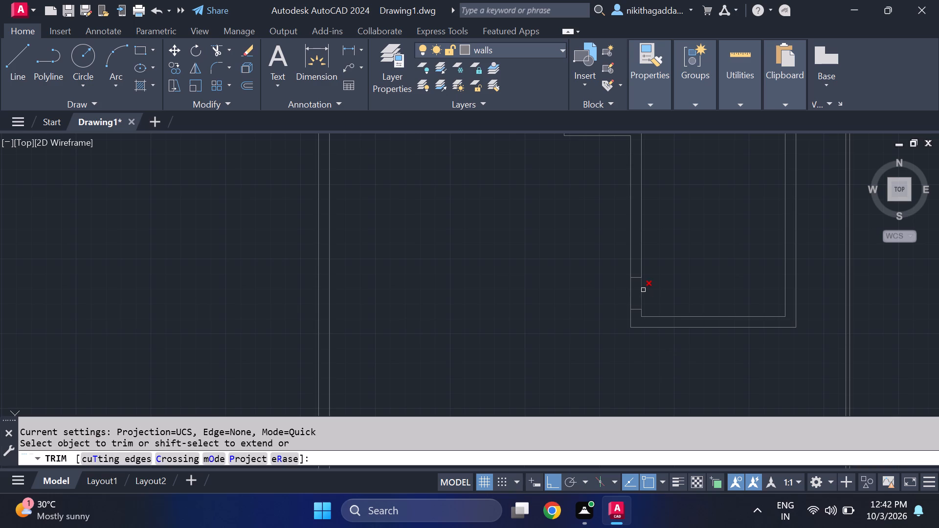
{"action": "left_click", "coordinate": [630, 293]}
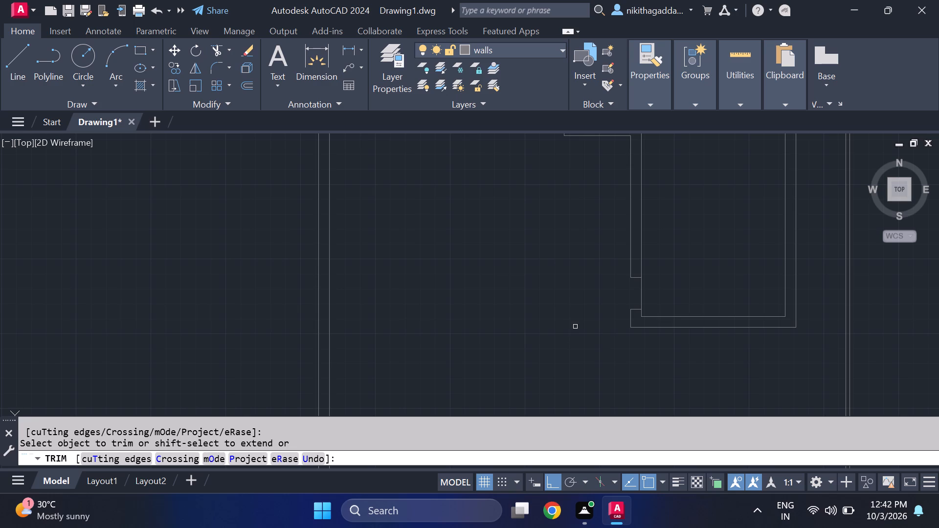
{"action": "key", "text": "Escape"}
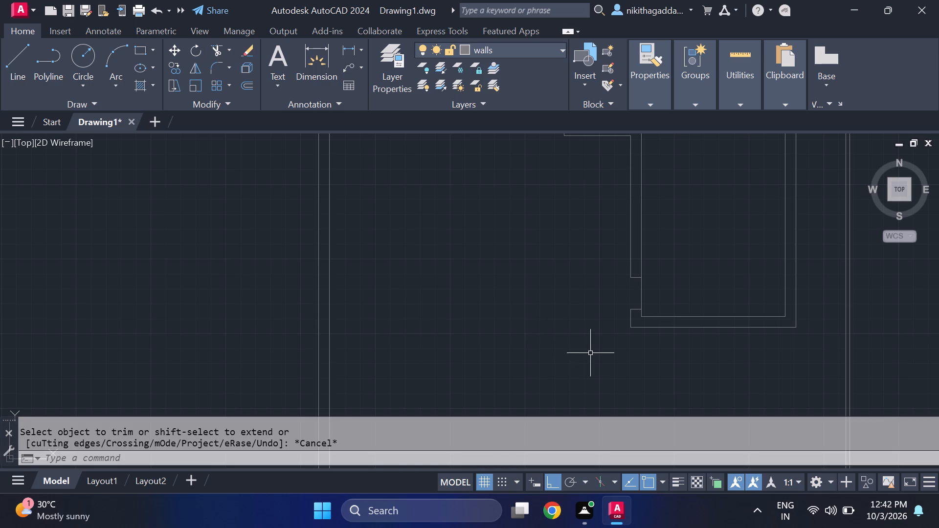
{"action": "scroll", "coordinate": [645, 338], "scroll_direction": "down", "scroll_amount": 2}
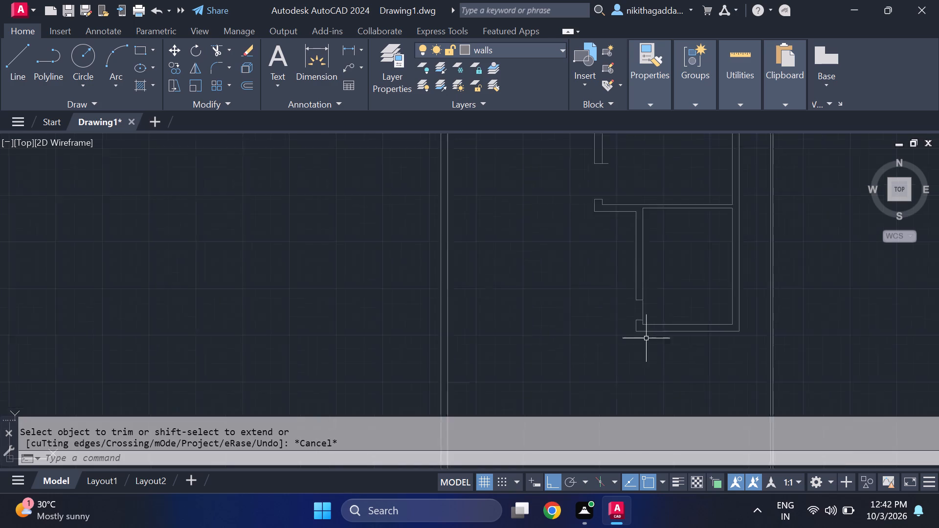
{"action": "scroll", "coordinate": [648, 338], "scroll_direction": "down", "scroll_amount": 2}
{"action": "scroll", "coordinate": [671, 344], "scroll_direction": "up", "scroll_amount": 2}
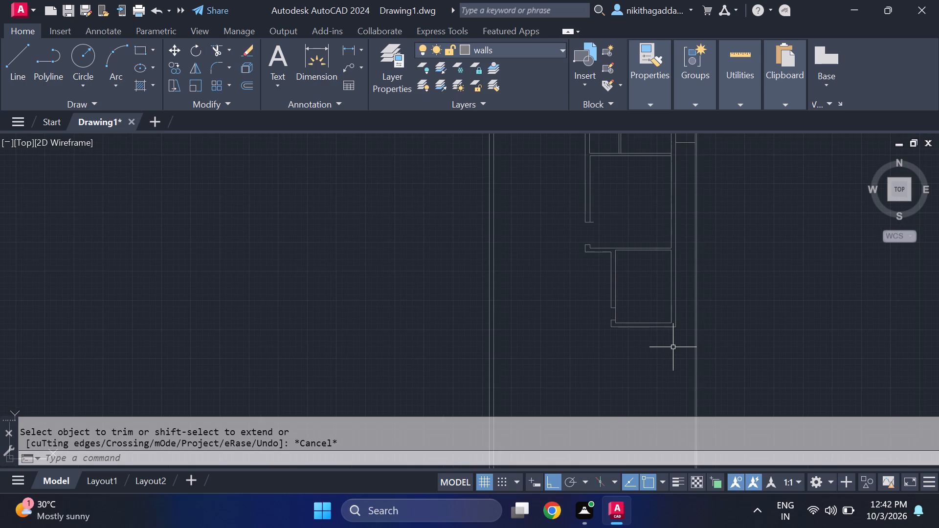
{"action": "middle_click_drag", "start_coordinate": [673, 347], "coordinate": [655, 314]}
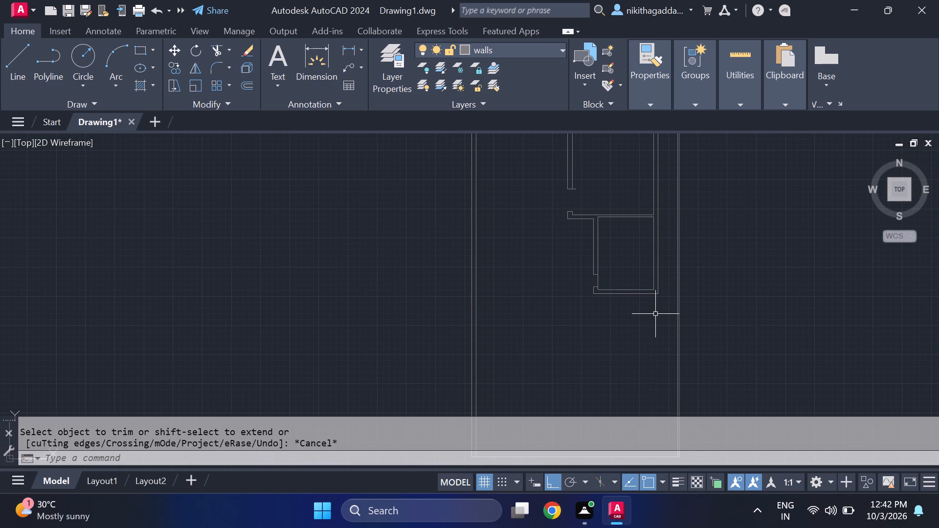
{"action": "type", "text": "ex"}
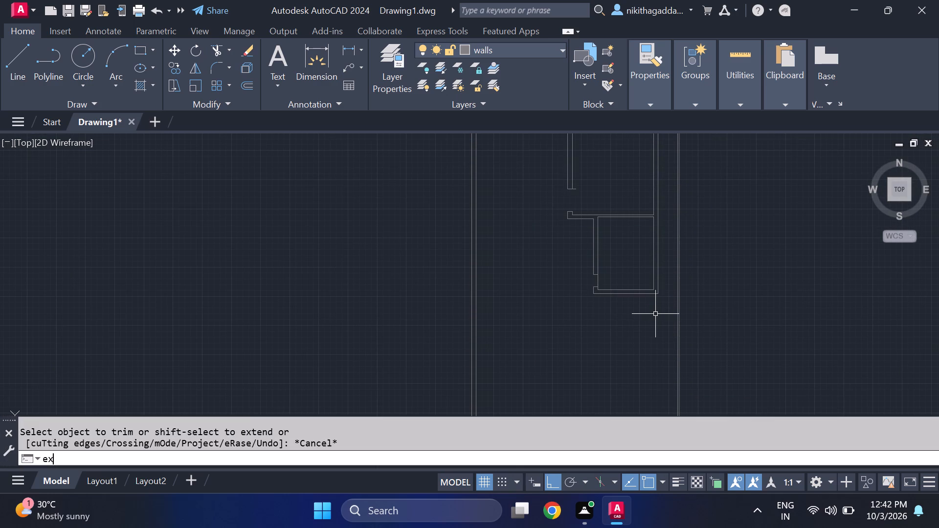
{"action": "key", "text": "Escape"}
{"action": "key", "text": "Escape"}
Draw lines downward from the bottom wall's lower edge, continuing the right wall's inner face about 9'-5" and outer face about 9'-4".
{"action": "key", "text": "l"}
{"action": "key", "text": "Return"}
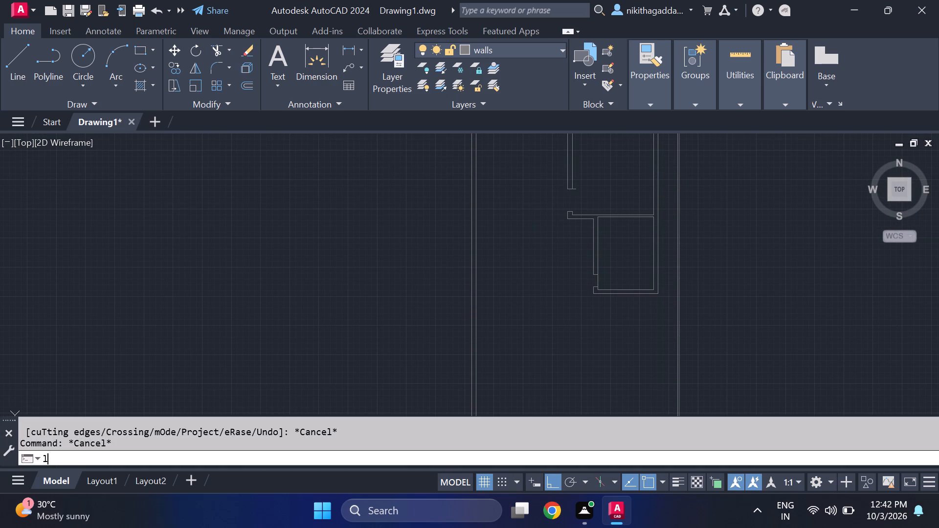
{"action": "scroll", "coordinate": [656, 284], "scroll_direction": "up", "scroll_amount": 2}
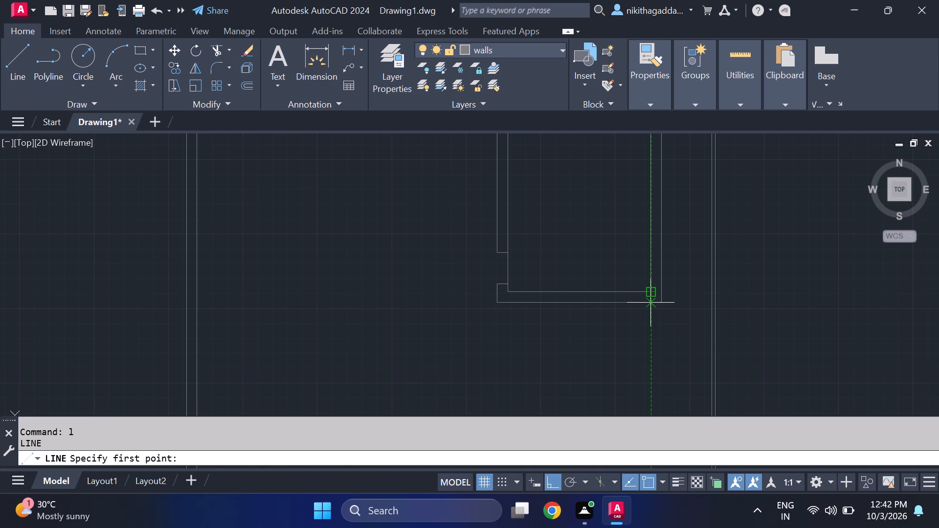
{"action": "left_click", "coordinate": [652, 307]}
{"action": "scroll", "coordinate": [648, 361], "scroll_direction": "down", "scroll_amount": 3}
{"action": "middle_click_drag", "start_coordinate": [646, 368], "coordinate": [633, 335]}
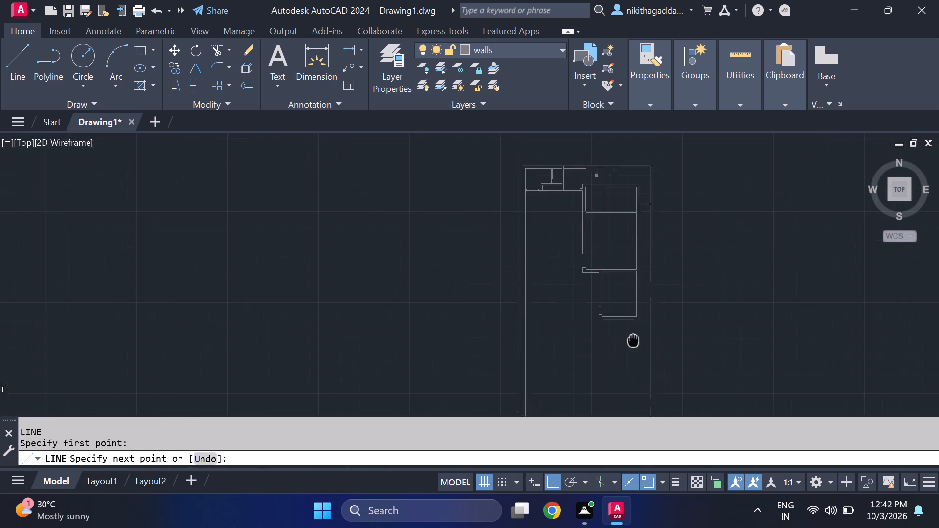
{"action": "middle_click_drag", "start_coordinate": [633, 335], "coordinate": [633, 281]}
{"action": "scroll", "coordinate": [634, 297], "scroll_direction": "up", "scroll_amount": 2}
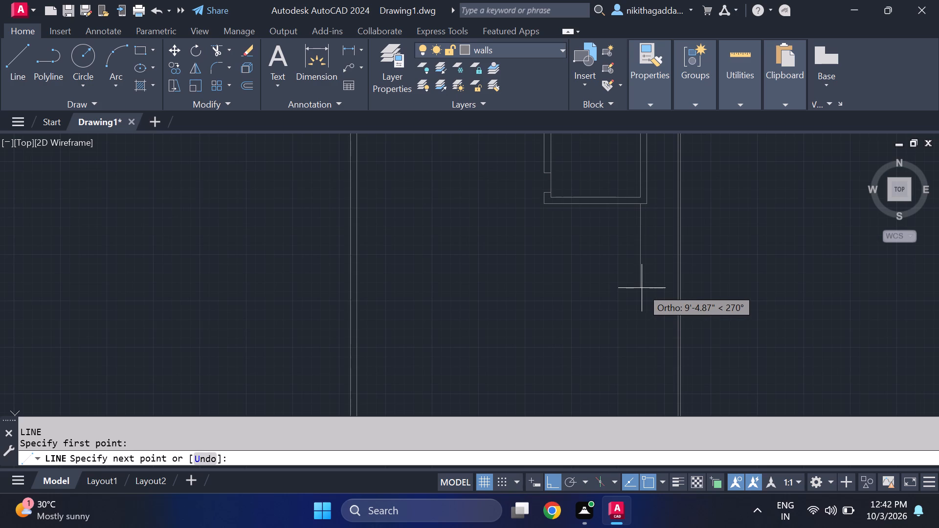
{"action": "left_click", "coordinate": [642, 288]}
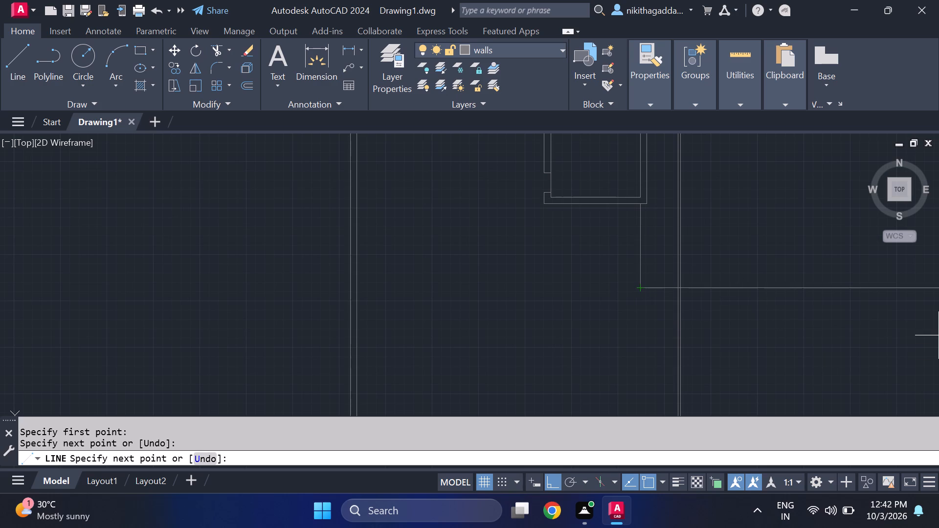
{"action": "key", "text": "Escape"}
{"action": "key", "text": "space"}
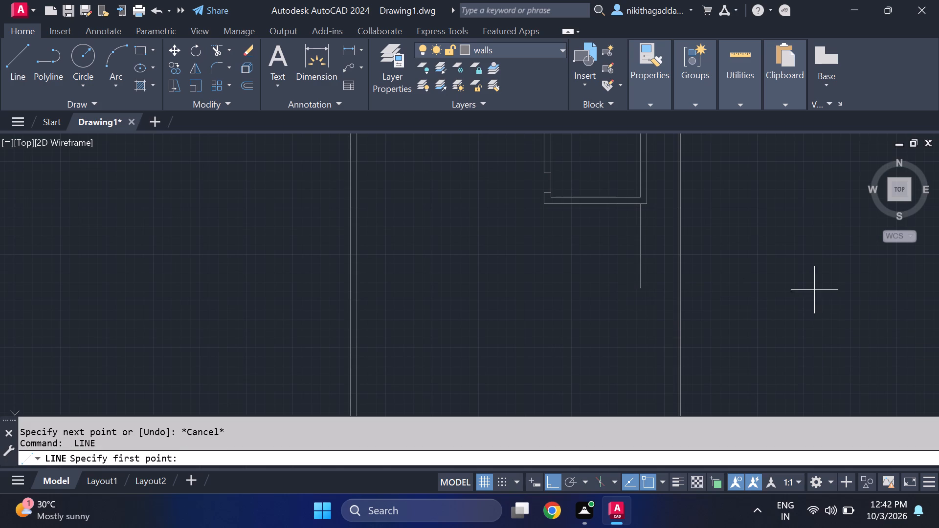
{"action": "left_click", "coordinate": [647, 205]}
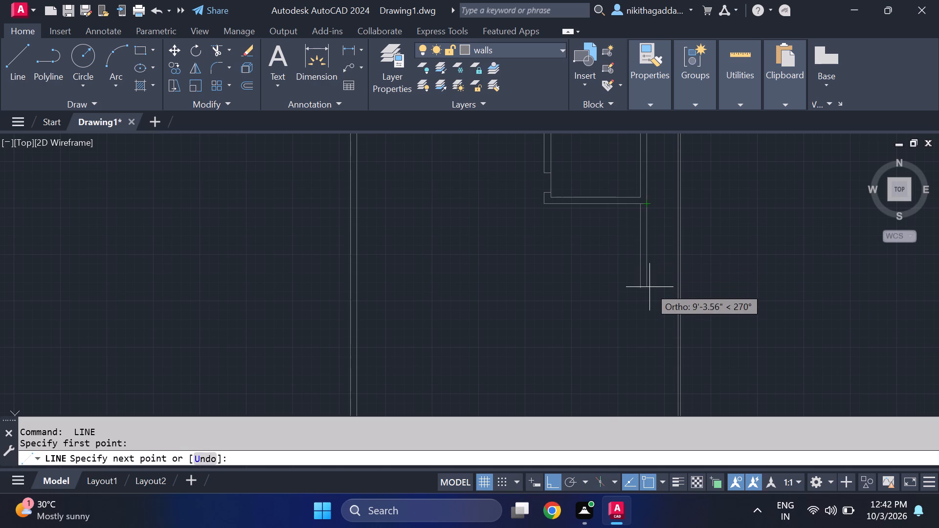
{"action": "left_click", "coordinate": [649, 287]}
{"action": "key", "text": "Escape"}
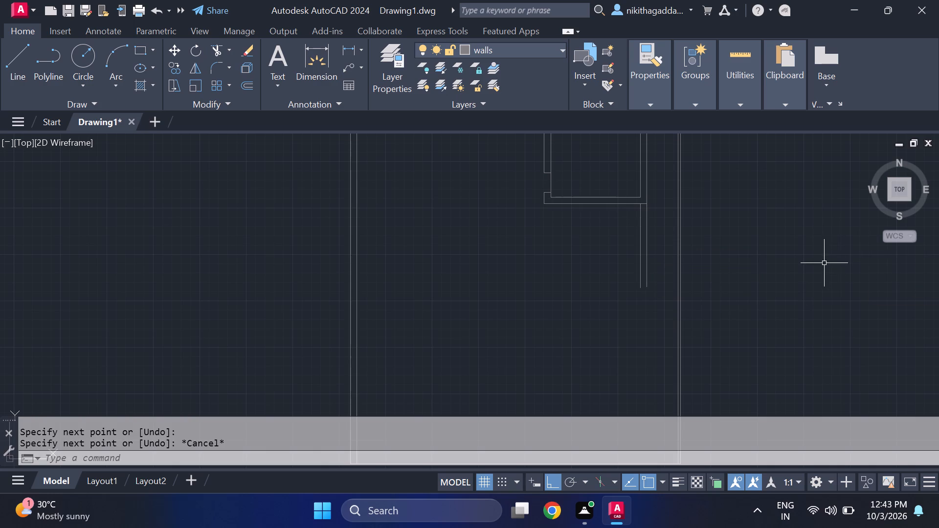
Offset the inner-face line below the bottom wall by 12' toward the left to start the new room's left wall.
{"action": "scroll", "coordinate": [611, 238], "scroll_direction": "up", "scroll_amount": 1}
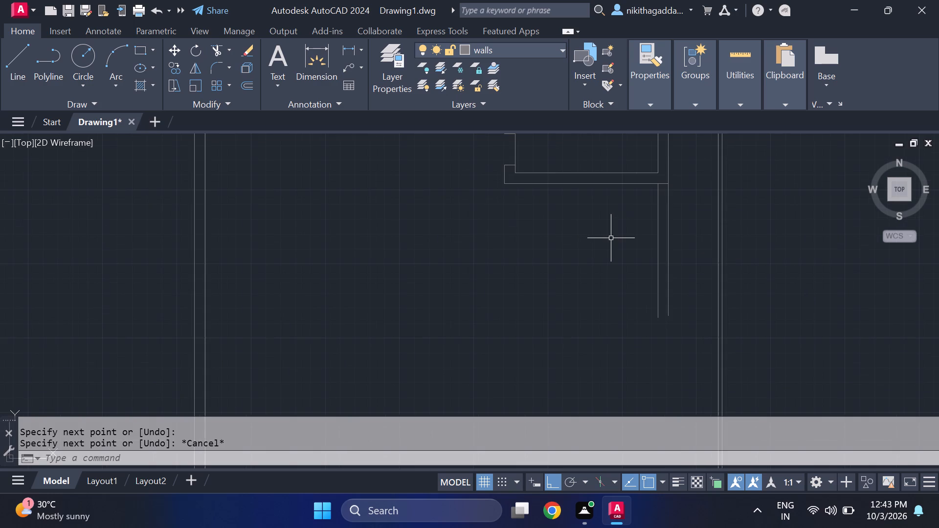
{"action": "type", "text": "of"}
{"action": "key", "text": "Return"}
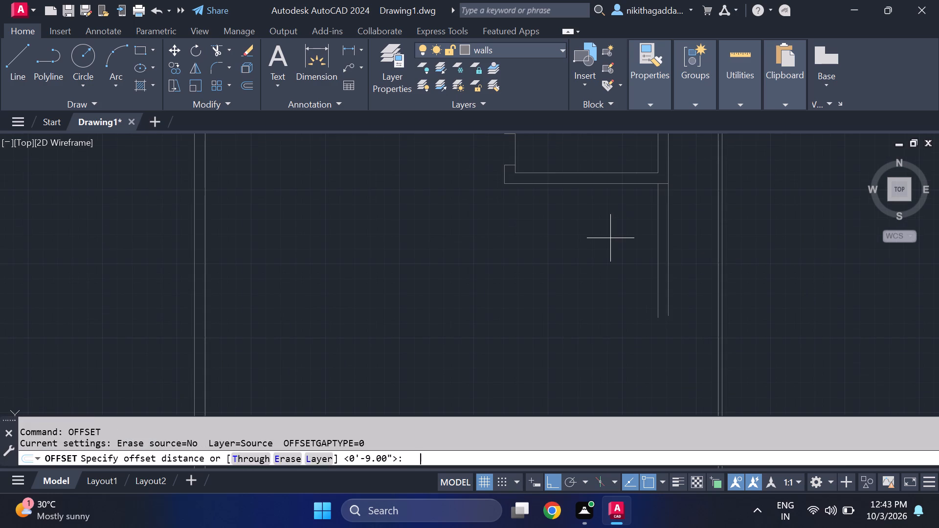
{"action": "type", "text": "12'"}
{"action": "key", "text": "Return"}
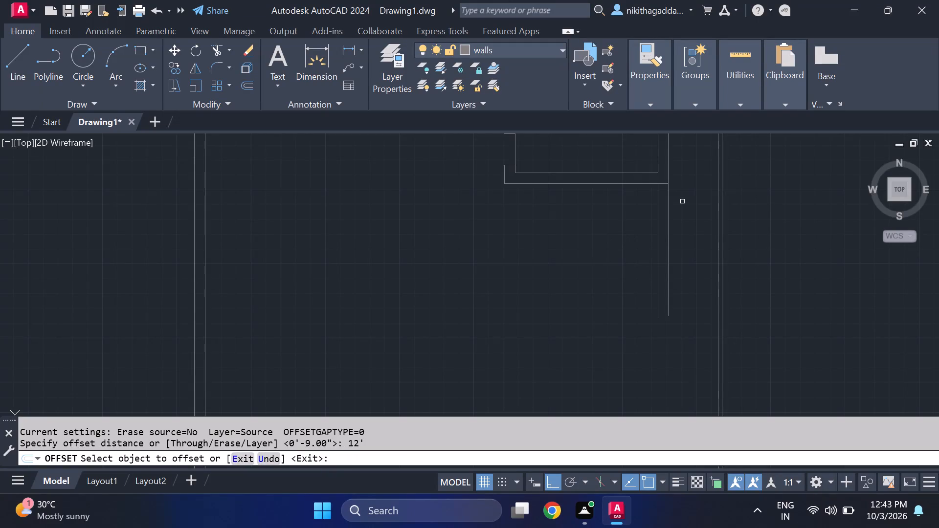
{"action": "left_click", "coordinate": [656, 233]}
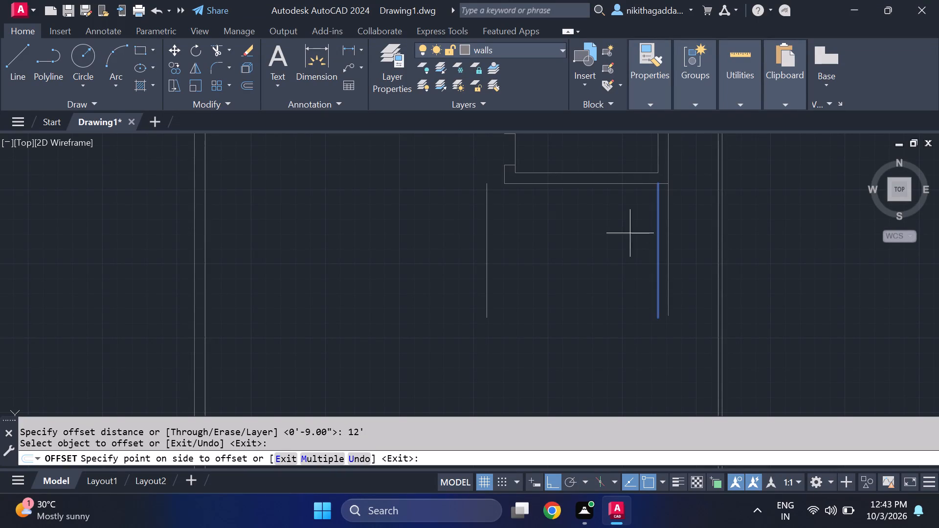
{"action": "left_click", "coordinate": [448, 243]}
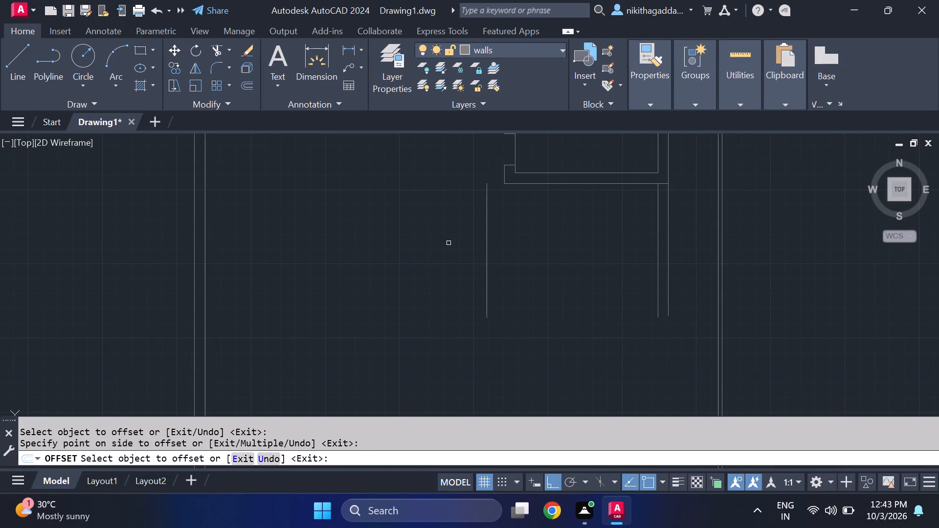
{"action": "key", "text": "Escape"}
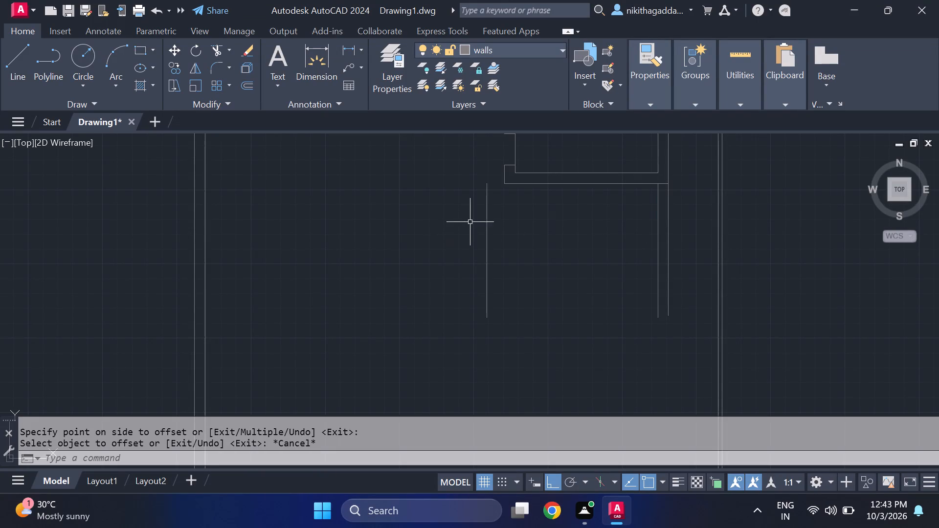
Draw a line from the offset line's top end up level with the wall's upper edge, then across to the upper room's inner corner.
{"action": "scroll", "coordinate": [490, 180], "scroll_direction": "up", "scroll_amount": 1}
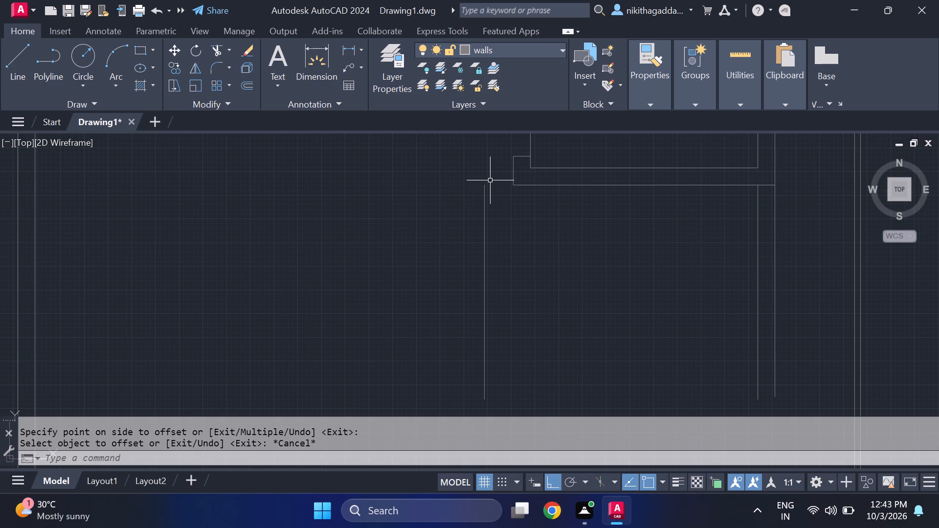
{"action": "key", "text": "l"}
{"action": "key", "text": "Return"}
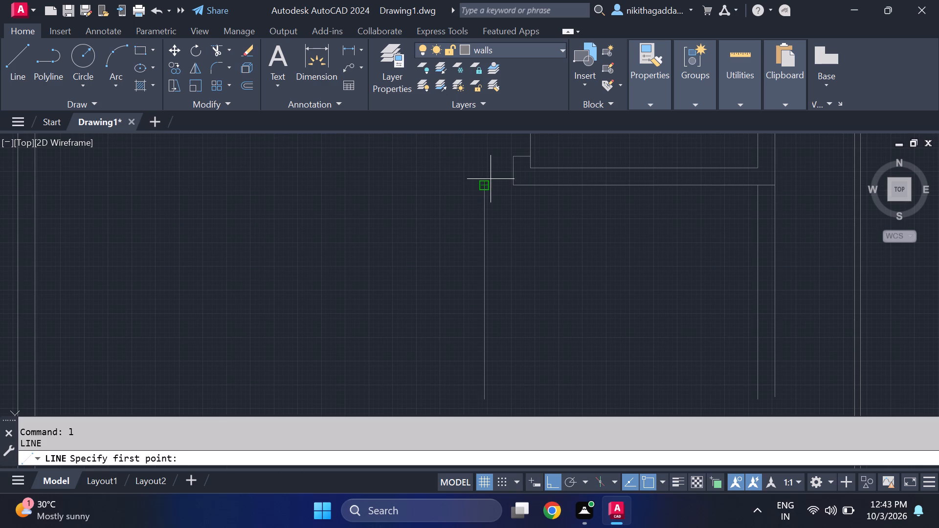
{"action": "left_click", "coordinate": [489, 182]}
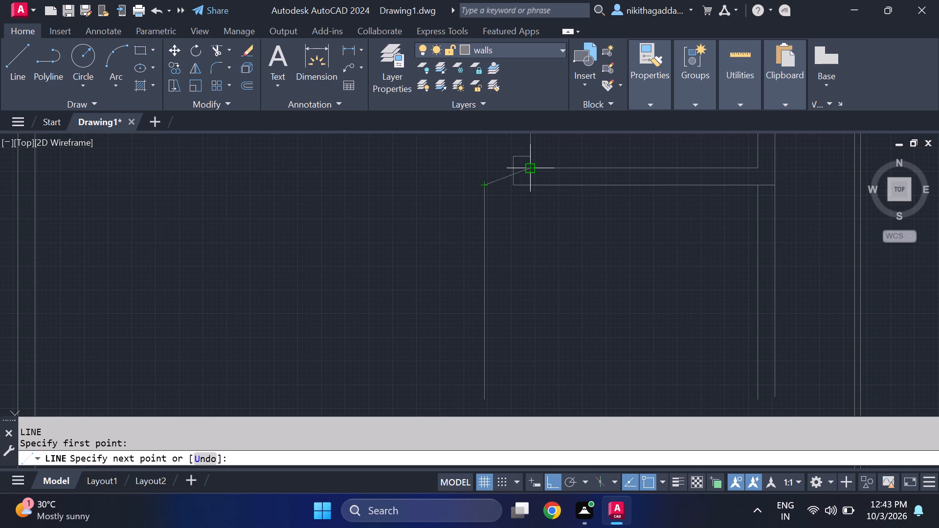
{"action": "left_click", "coordinate": [485, 170]}
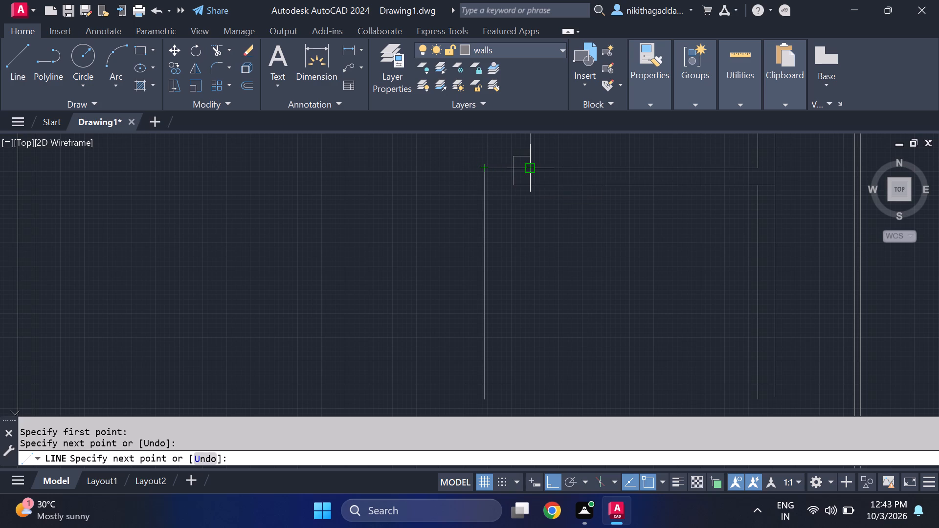
{"action": "scroll", "coordinate": [510, 165], "scroll_direction": "up", "scroll_amount": 2}
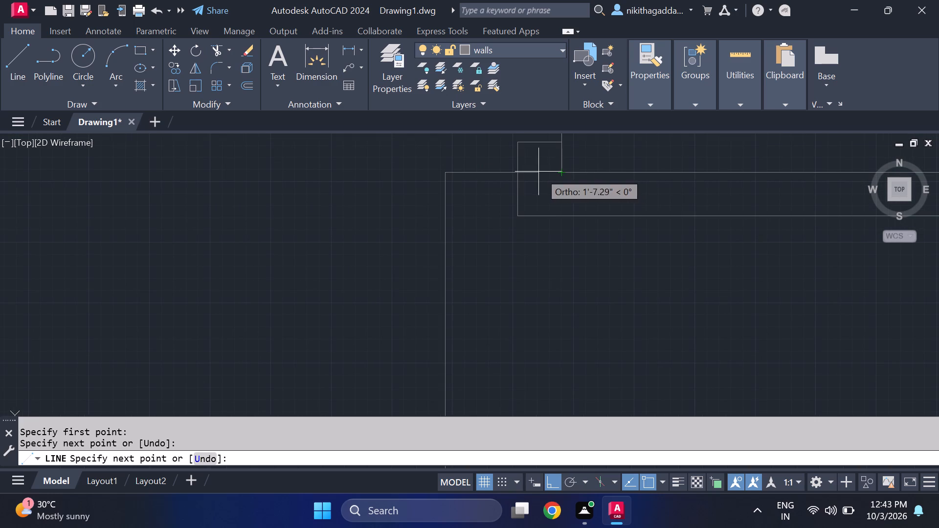
{"action": "left_click", "coordinate": [560, 173]}
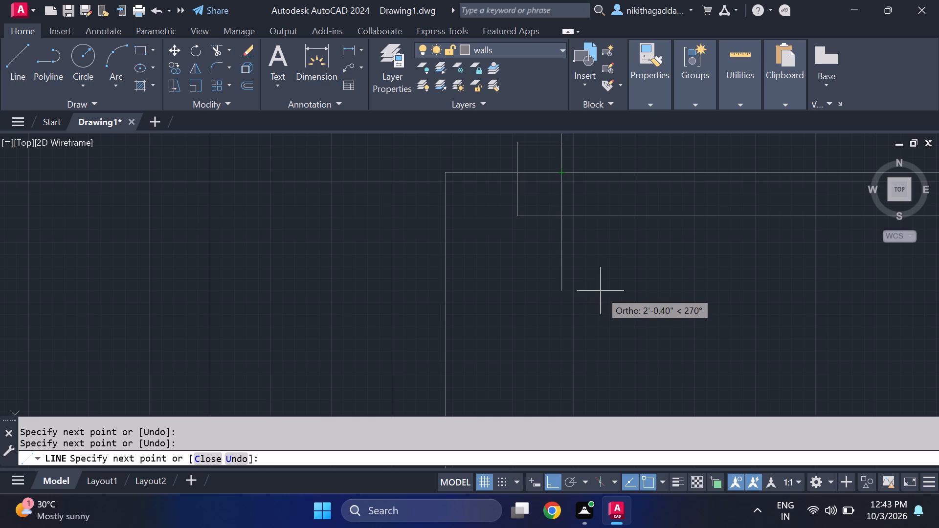
{"action": "key", "text": "Escape"}
Extend the upper room's bottom wall lower edge left to meet the new room's left wall line.
{"action": "type", "text": "ex"}
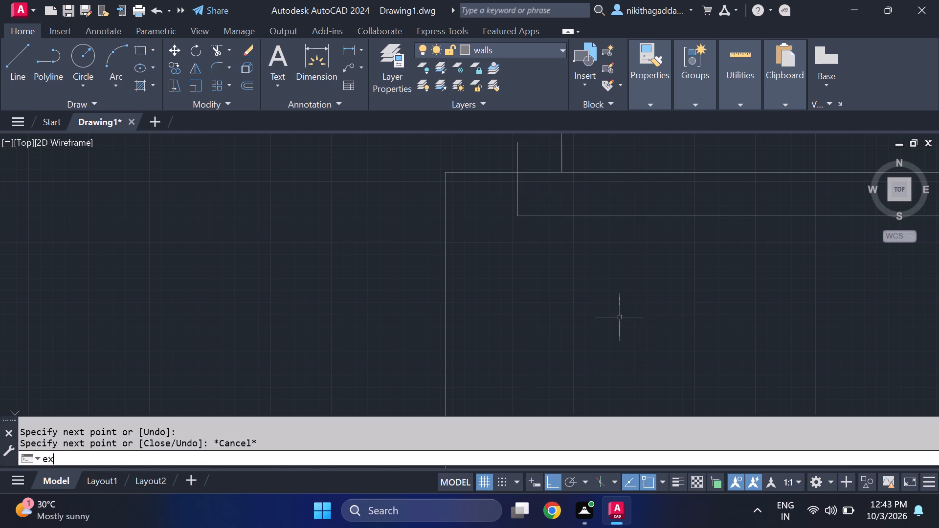
{"action": "key", "text": "Return"}
{"action": "left_click", "coordinate": [581, 216]}
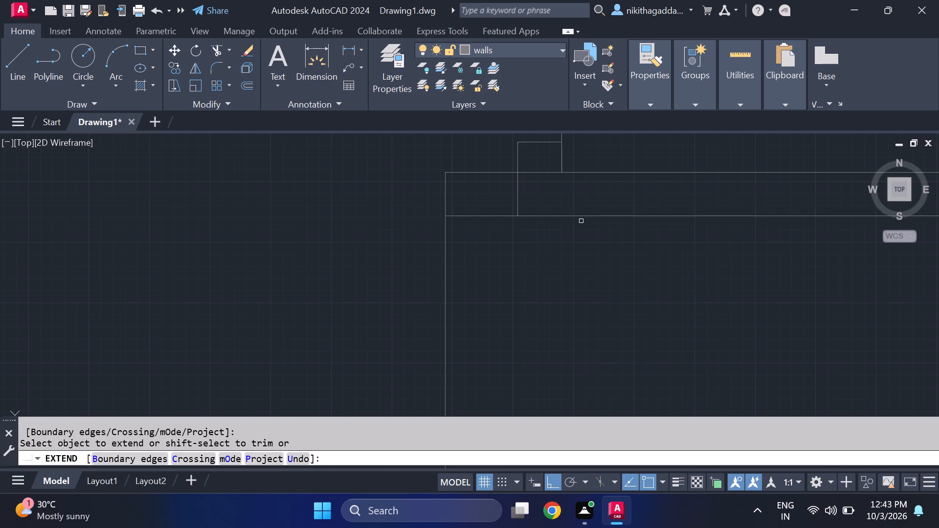
{"action": "scroll", "coordinate": [628, 289], "scroll_direction": "down", "scroll_amount": 4}
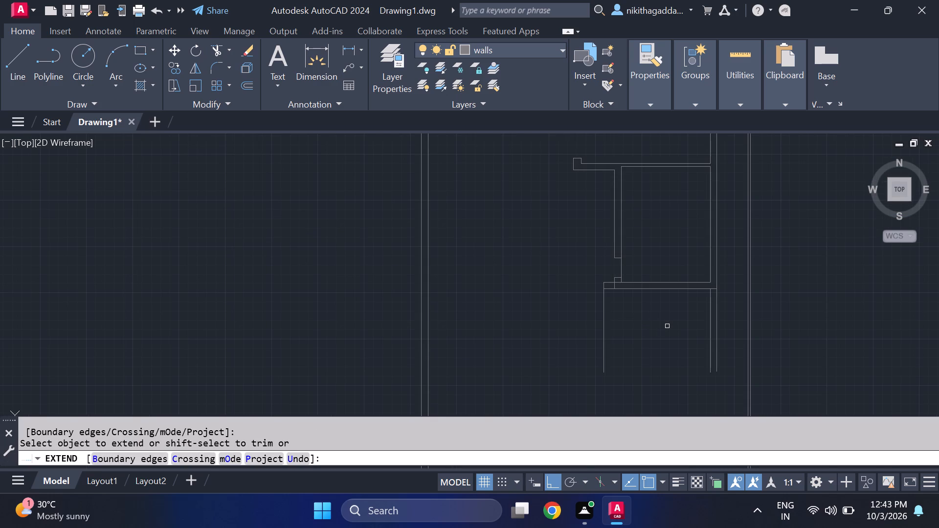
{"action": "key", "text": "Escape"}
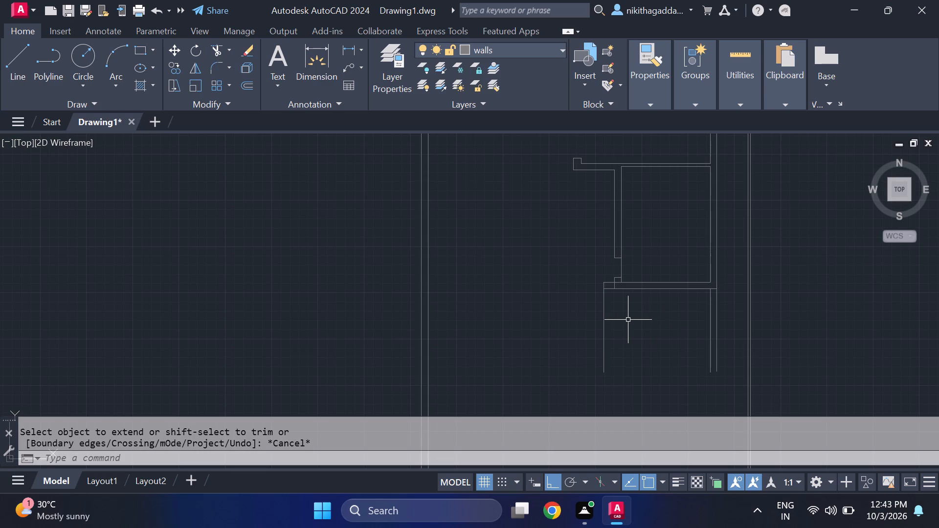
Offset the new room's left wall line 4.5" inward to form the wall's inner face.
{"action": "scroll", "coordinate": [626, 320], "scroll_direction": "up", "scroll_amount": 1}
{"action": "type", "text": "of"}
{"action": "key", "text": "Return"}
{"action": "type", "text": "4.5"}
{"action": "key", "text": "Return"}
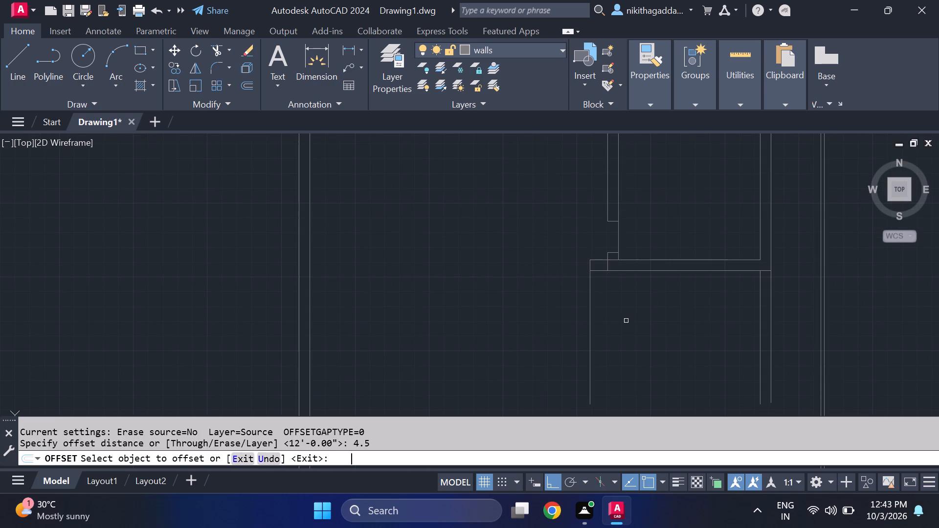
{"action": "key", "text": "shift+quotedbl"}
{"action": "key", "text": "Return"}
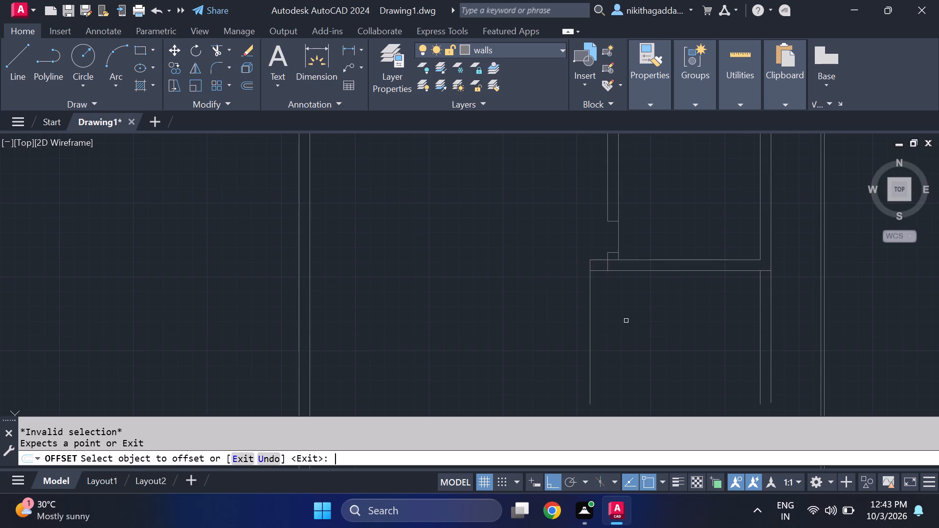
{"action": "key", "text": "Escape"}
{"action": "type", "text": "of"}
{"action": "key", "text": "Return"}
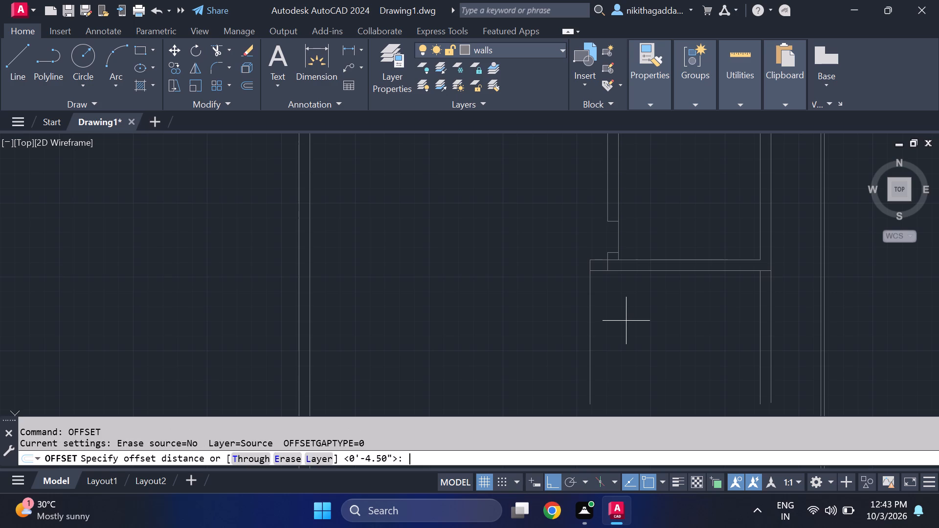
{"action": "key", "text": "4"}
{"action": "type", "text": ".5\""}
{"action": "key", "text": "Return"}
{"action": "scroll", "coordinate": [626, 321], "scroll_direction": "up", "scroll_amount": 1}
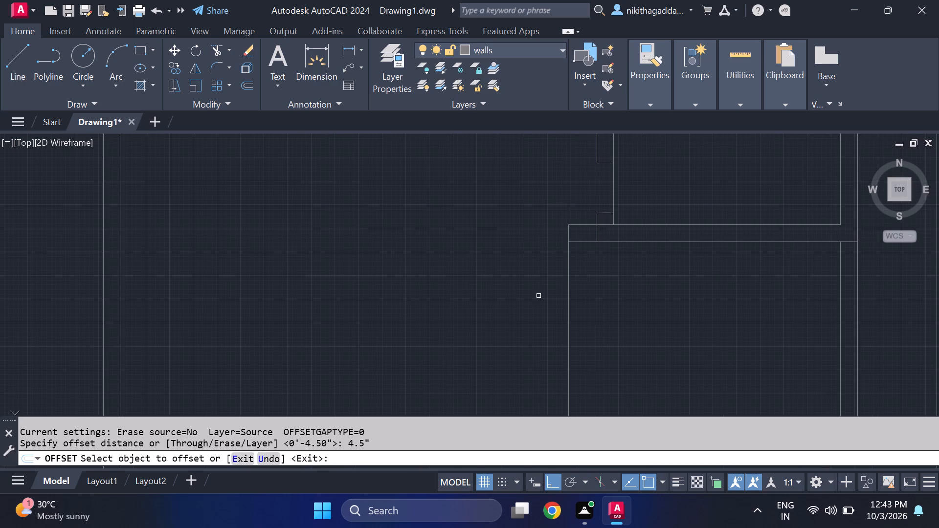
{"action": "left_click", "coordinate": [568, 293]}
{"action": "left_click", "coordinate": [605, 297]}
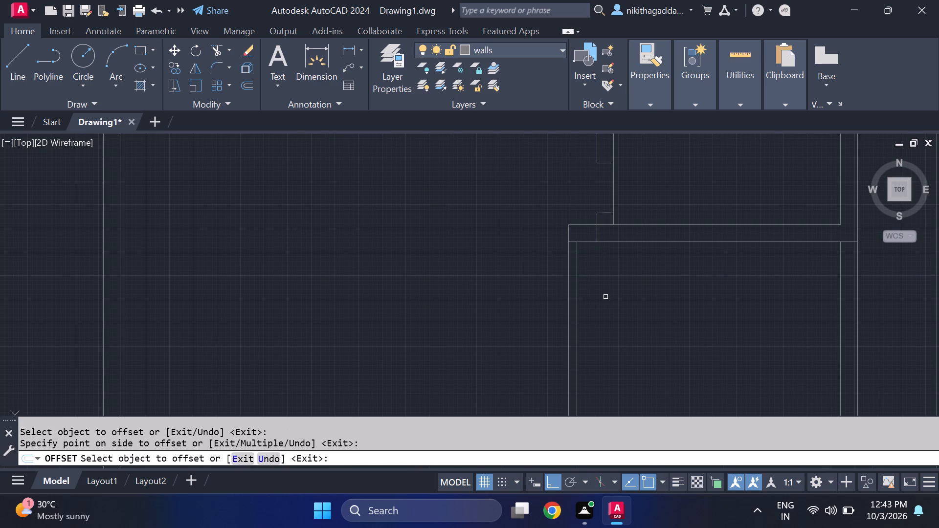
{"action": "key", "text": "Escape"}
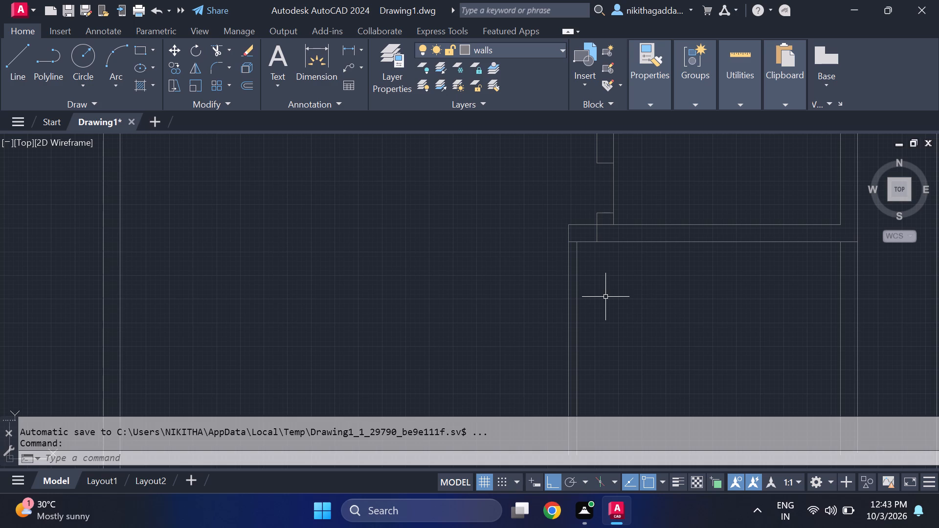
Offset the lower edge of the wall above the new room 9'6" downward to form its bottom wall's inner face.
{"action": "scroll", "coordinate": [619, 295], "scroll_direction": "down", "scroll_amount": 3}
{"action": "scroll", "coordinate": [624, 314], "scroll_direction": "up", "scroll_amount": 2}
{"action": "middle_click_drag", "start_coordinate": [626, 359], "coordinate": [606, 343]}
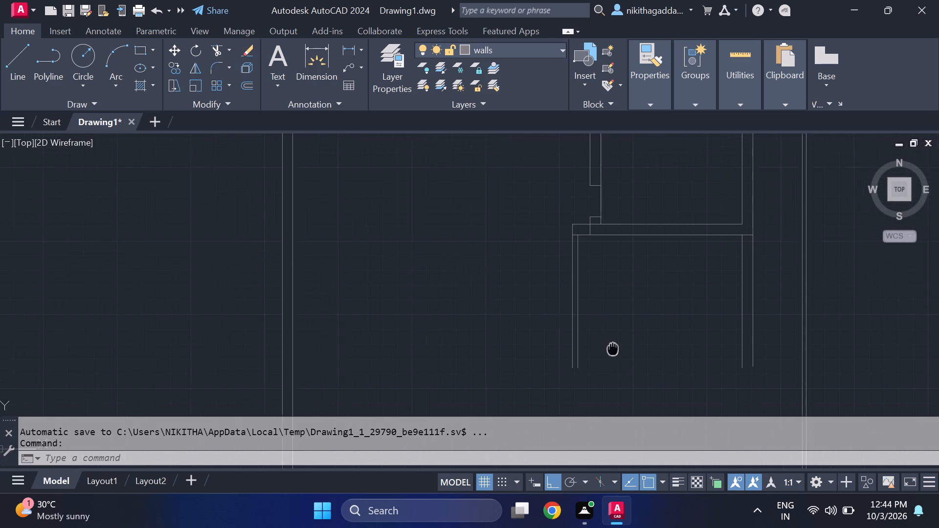
{"action": "middle_click_drag", "start_coordinate": [606, 343], "coordinate": [566, 311]}
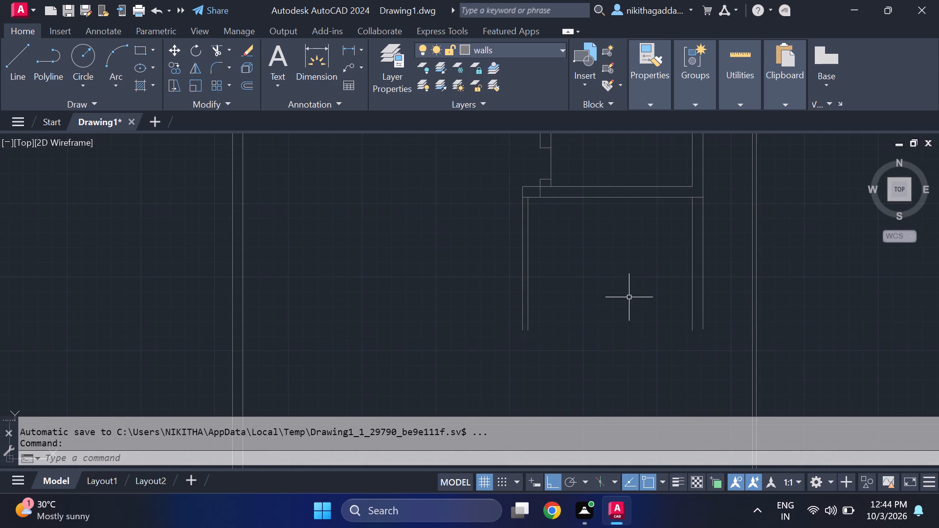
{"action": "type", "text": "of"}
{"action": "key", "text": "Return"}
{"action": "type", "text": "9'6\""}
{"action": "key", "text": "Return"}
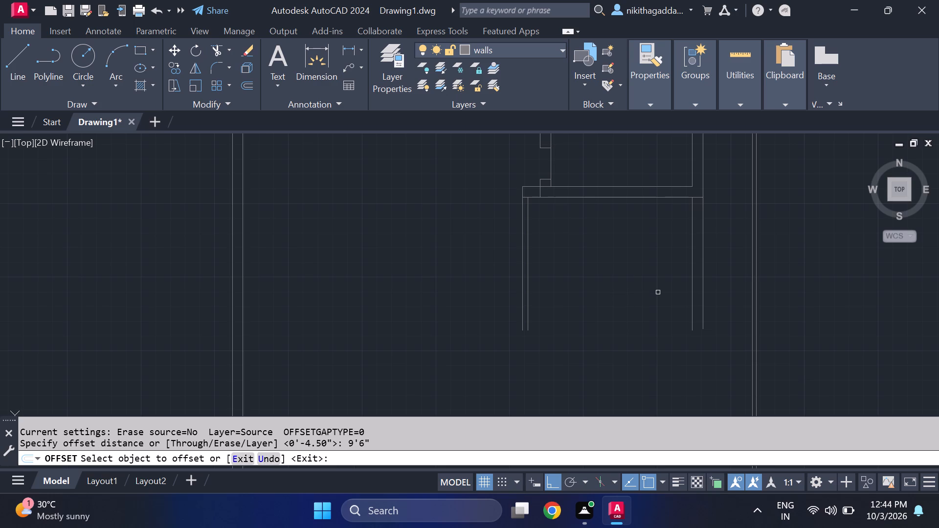
{"action": "left_click", "coordinate": [650, 198]}
{"action": "left_click", "coordinate": [613, 344]}
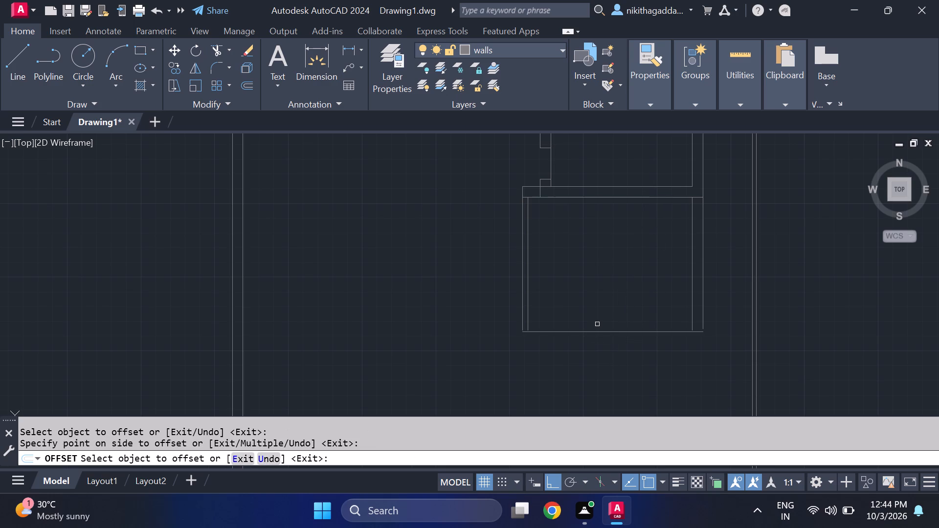
{"action": "key", "text": "Escape"}
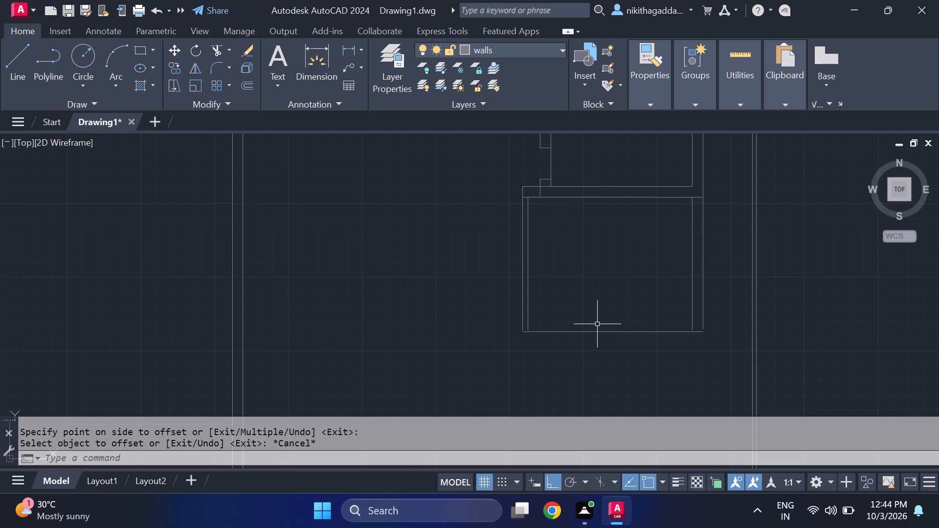
Offset the new room's bottom line 9" downward to form the bottom wall's outer face.
{"action": "scroll", "coordinate": [588, 321], "scroll_direction": "up", "scroll_amount": 1}
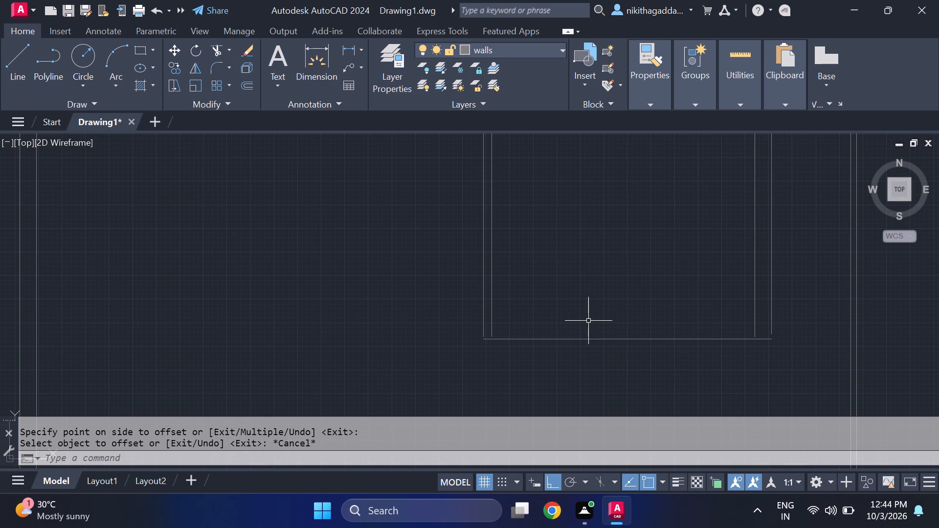
{"action": "scroll", "coordinate": [588, 321], "scroll_direction": "down", "scroll_amount": 3}
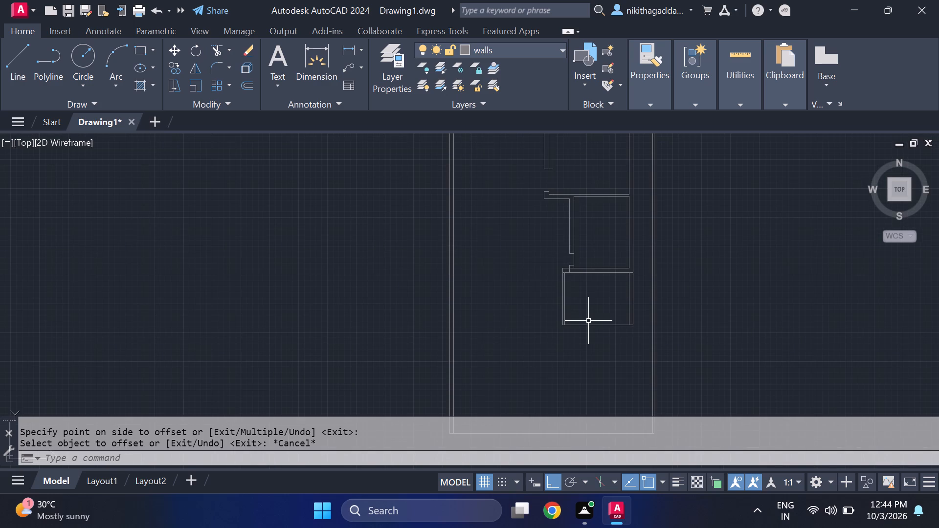
{"action": "scroll", "coordinate": [636, 270], "scroll_direction": "up", "scroll_amount": 1}
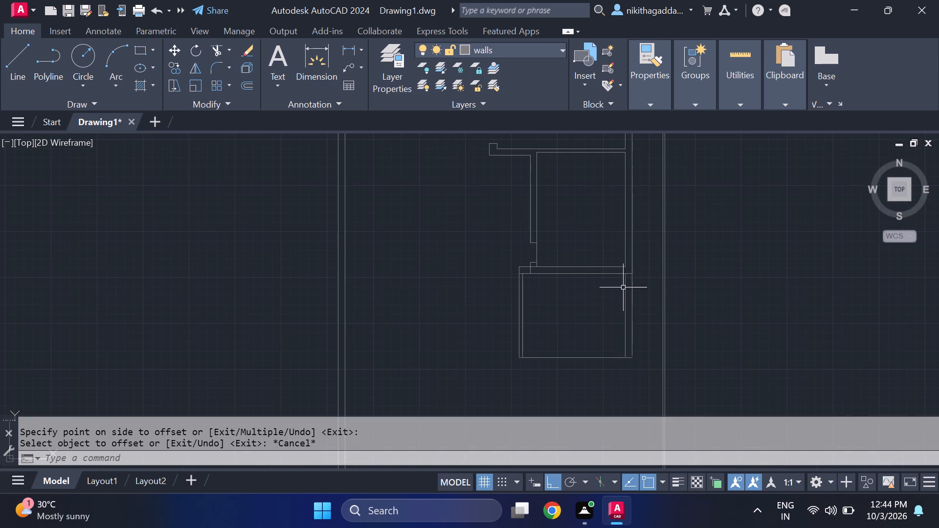
{"action": "scroll", "coordinate": [563, 337], "scroll_direction": "up", "scroll_amount": 1}
{"action": "type", "text": "of"}
{"action": "key", "text": "Return"}
{"action": "type", "text": "9\""}
{"action": "key", "text": "Return"}
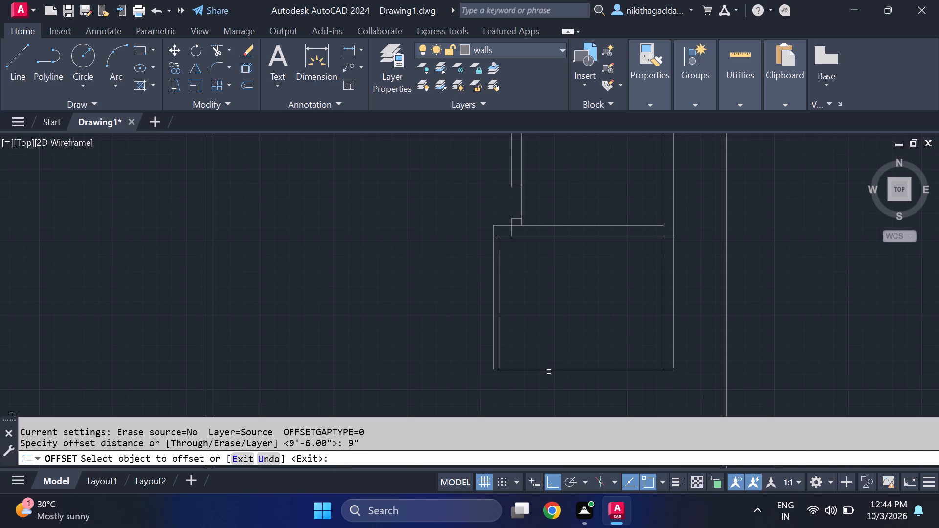
{"action": "left_click", "coordinate": [549, 369]}
{"action": "left_click", "coordinate": [540, 402]}
{"action": "scroll", "coordinate": [542, 390], "scroll_direction": "down", "scroll_amount": 1}
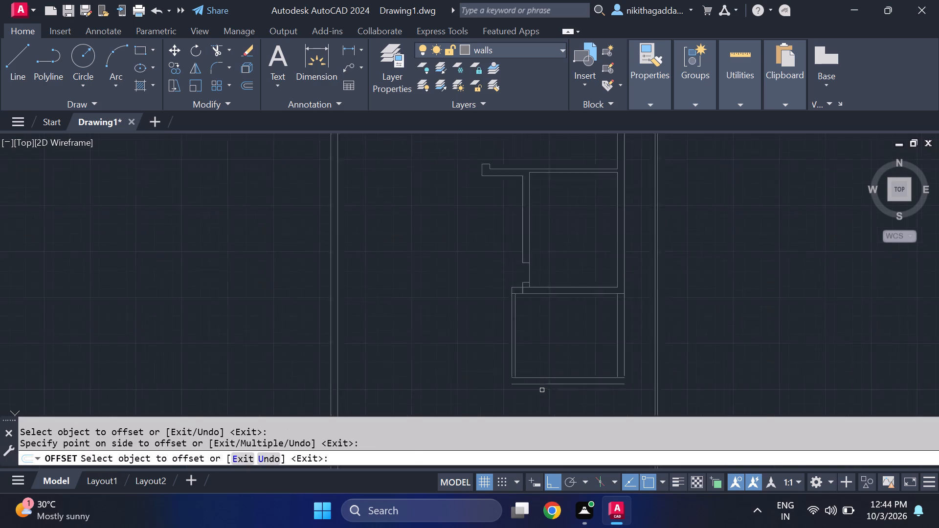
{"action": "scroll", "coordinate": [542, 390], "scroll_direction": "down", "scroll_amount": 2}
{"action": "scroll", "coordinate": [588, 376], "scroll_direction": "up", "scroll_amount": 1}
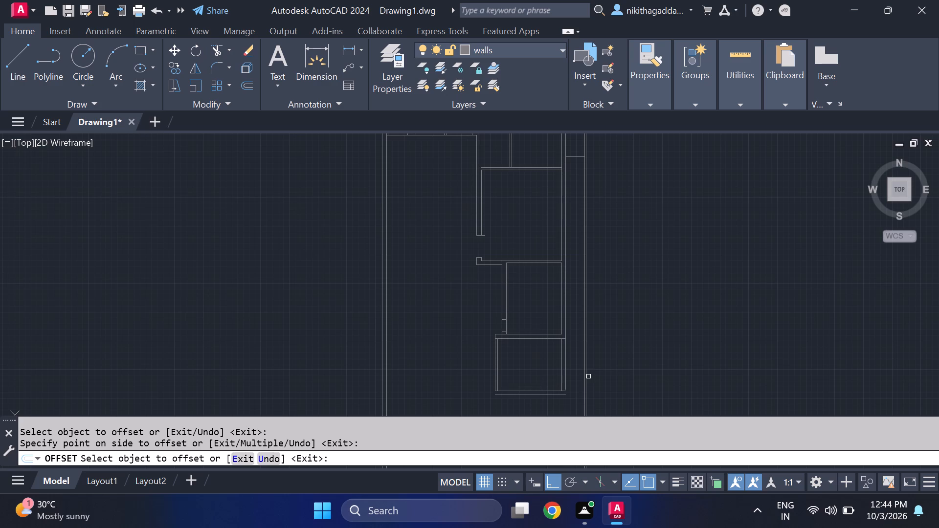
{"action": "key", "text": "Escape"}
Extend the new room's outer right wall line and both left wall lines down to the bottom wall's outer face.
{"action": "type", "text": "ex"}
{"action": "key", "text": "Return"}
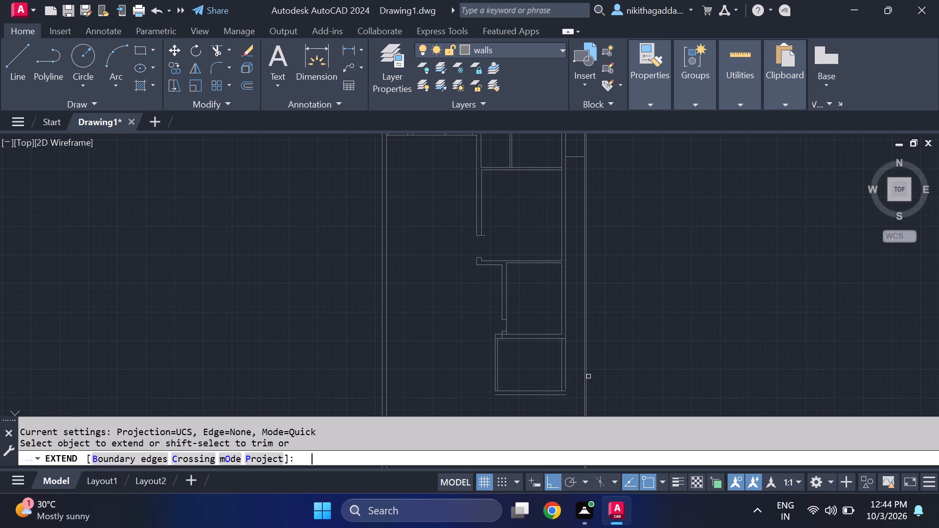
{"action": "scroll", "coordinate": [573, 396], "scroll_direction": "up", "scroll_amount": 3}
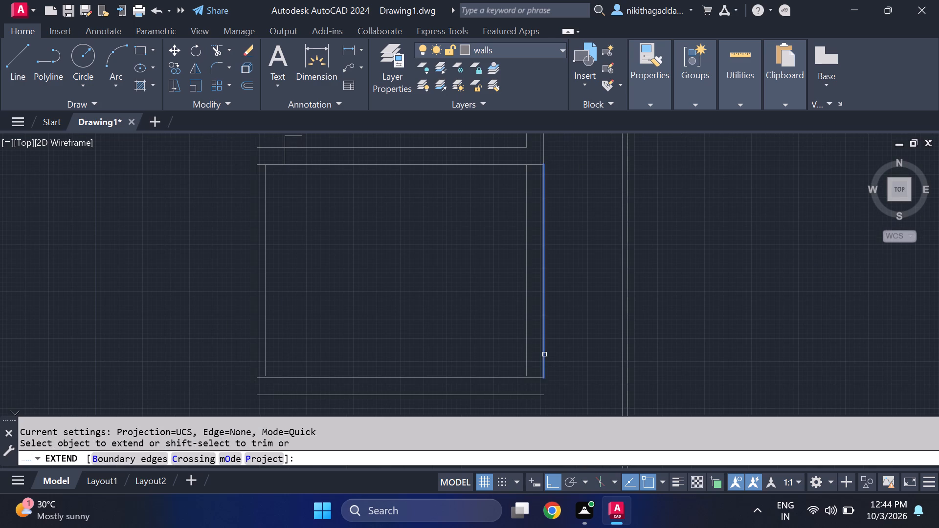
{"action": "left_click", "coordinate": [544, 354]}
{"action": "left_click", "coordinate": [545, 362]}
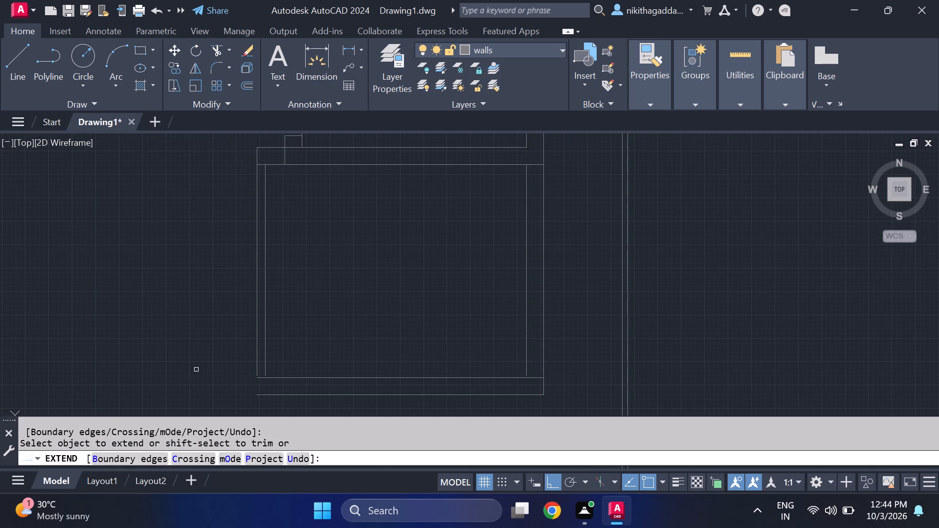
{"action": "middle_click_drag", "start_coordinate": [204, 372], "coordinate": [286, 330]}
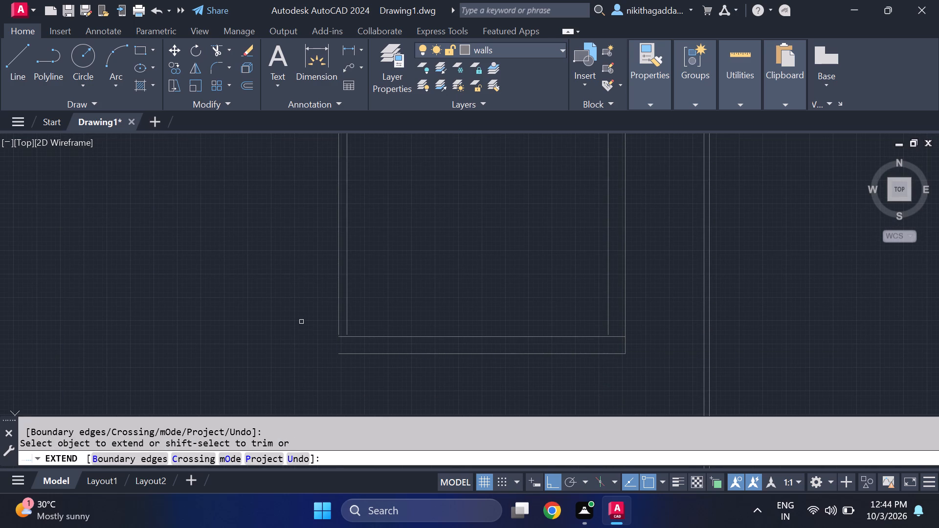
{"action": "left_click", "coordinate": [336, 319]}
{"action": "left_click", "coordinate": [340, 316]}
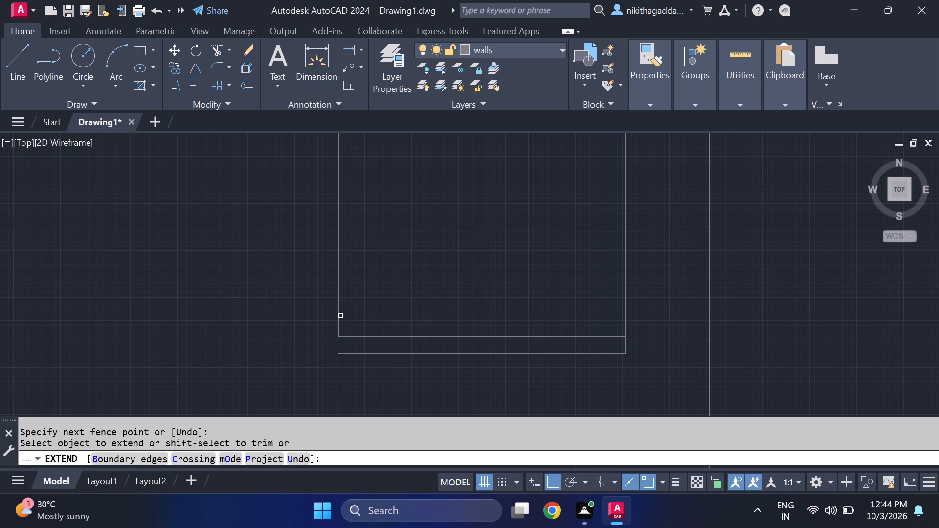
{"action": "left_click", "coordinate": [339, 325]}
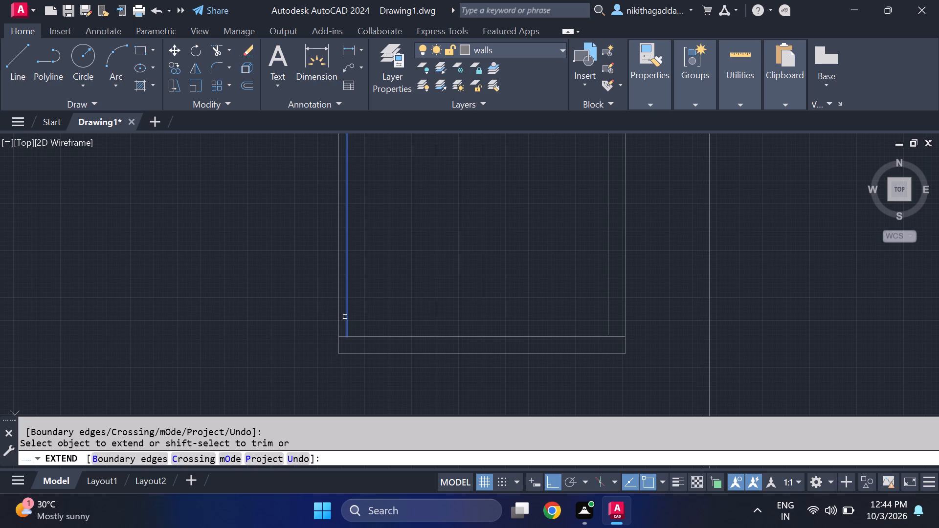
{"action": "left_click", "coordinate": [345, 317]}
{"action": "left_click", "coordinate": [349, 315]}
{"action": "scroll", "coordinate": [430, 281], "scroll_direction": "down", "scroll_amount": 4}
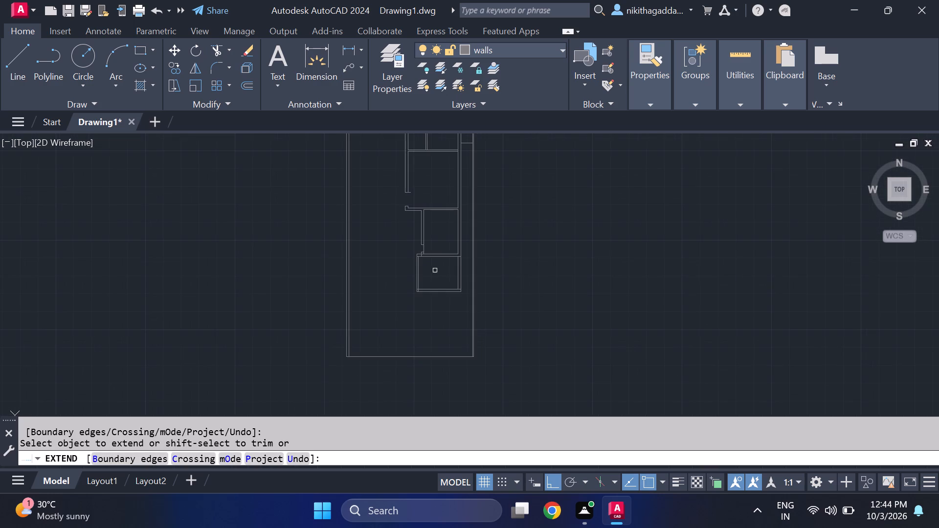
{"action": "middle_click_drag", "start_coordinate": [435, 270], "coordinate": [431, 331]}
{"action": "scroll", "coordinate": [431, 331], "scroll_direction": "up", "scroll_amount": 3}
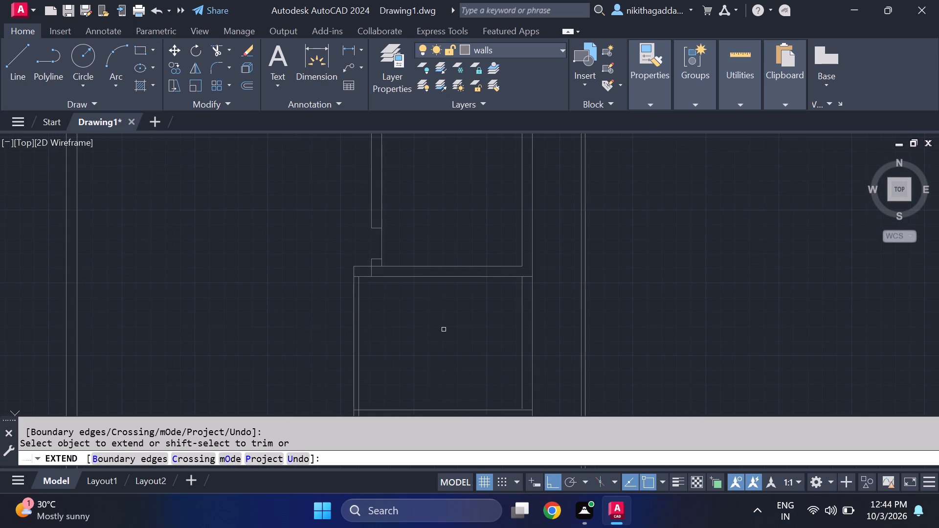
{"action": "key", "text": "Escape"}
Trim the overlapping wall lines at the new room's top-left corner and beneath the short wall stub above it.
{"action": "type", "text": "tr"}
{"action": "key", "text": "Return"}
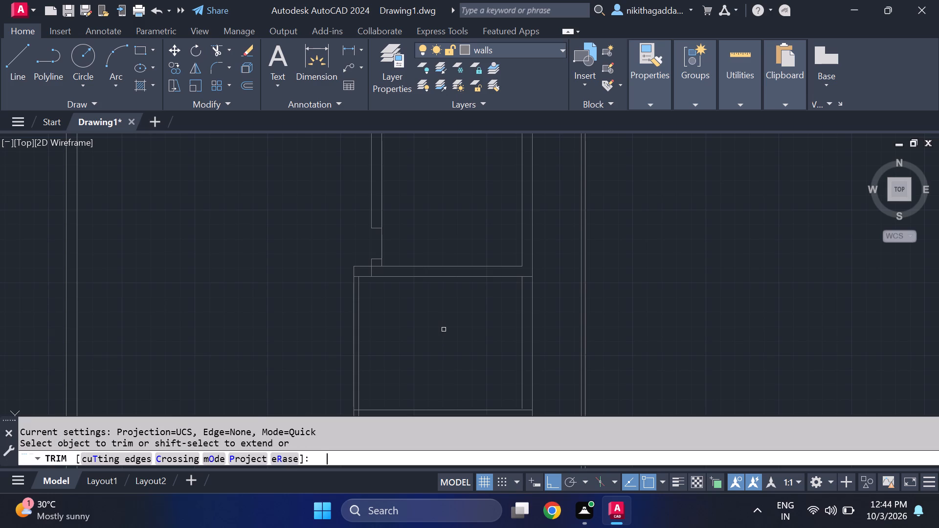
{"action": "scroll", "coordinate": [379, 260], "scroll_direction": "up", "scroll_amount": 2}
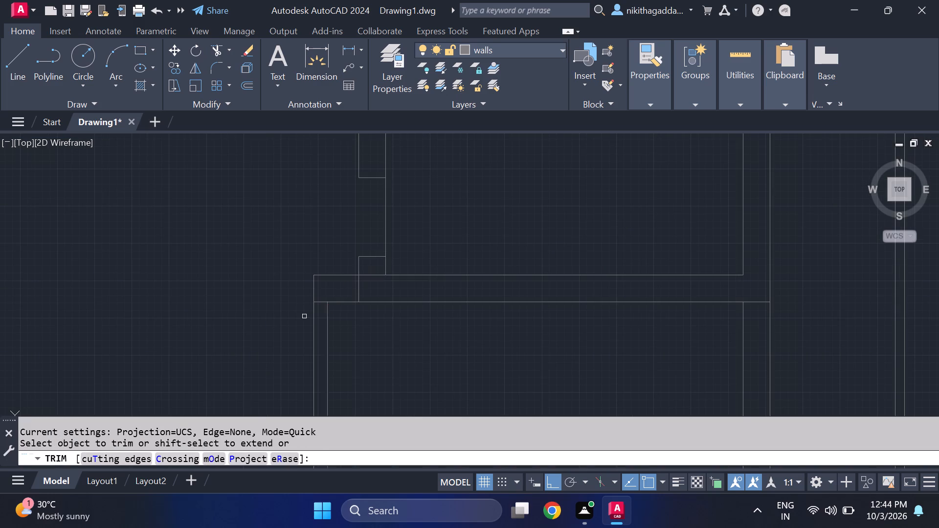
{"action": "scroll", "coordinate": [304, 315], "scroll_direction": "up", "scroll_amount": 2}
{"action": "left_click", "coordinate": [349, 284]}
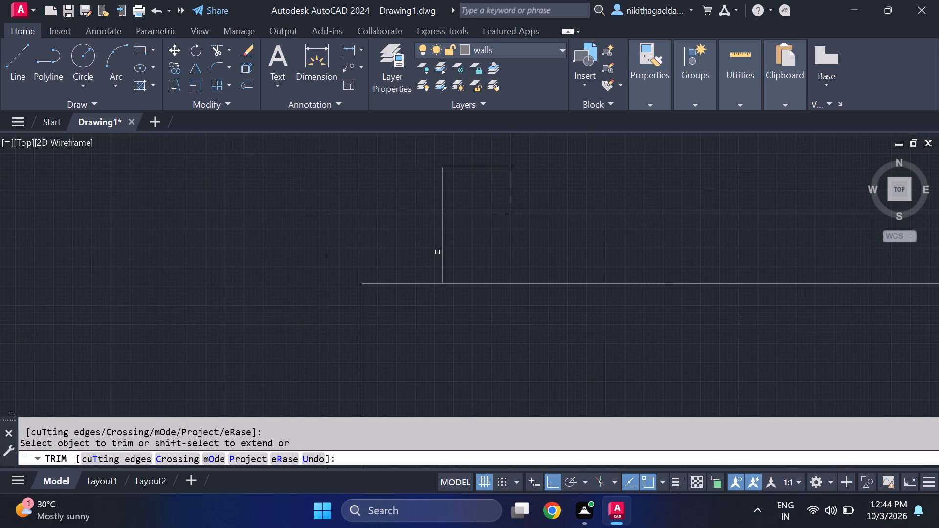
{"action": "left_click_drag", "start_coordinate": [465, 242], "coordinate": [358, 261]}
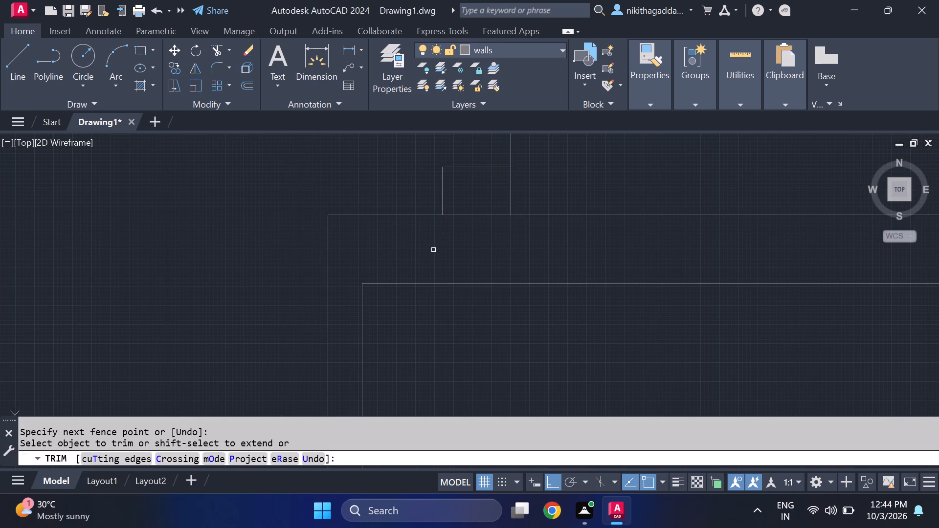
{"action": "left_click", "coordinate": [458, 214]}
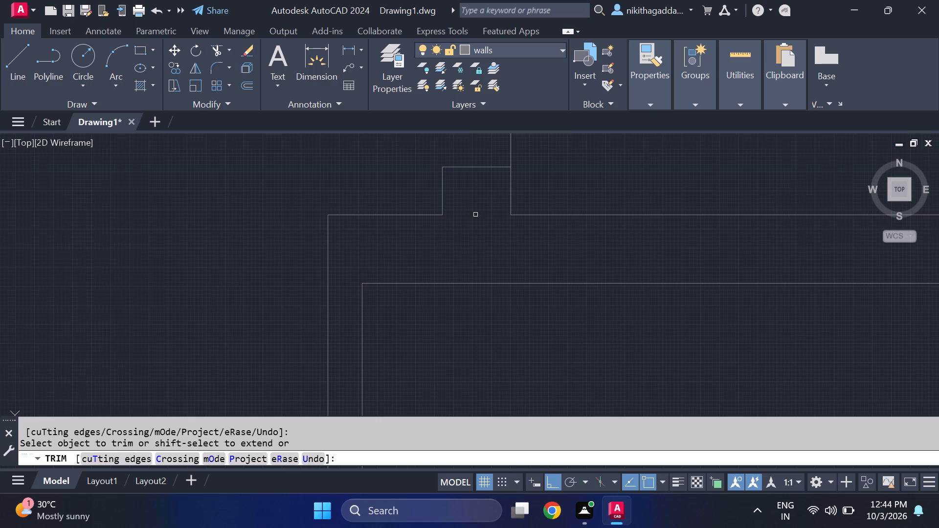
Trim the upper wall's lower edge where it crosses the right wall at the new room's top-right corner.
{"action": "scroll", "coordinate": [475, 215], "scroll_direction": "down", "scroll_amount": 4}
{"action": "scroll", "coordinate": [519, 233], "scroll_direction": "down", "scroll_amount": 2}
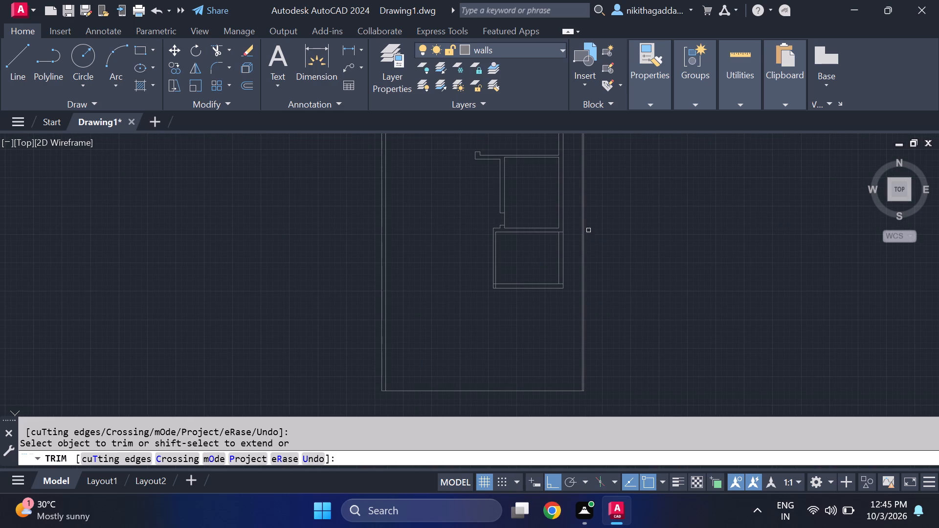
{"action": "scroll", "coordinate": [588, 227], "scroll_direction": "up", "scroll_amount": 2}
{"action": "scroll", "coordinate": [526, 227], "scroll_direction": "up", "scroll_amount": 2}
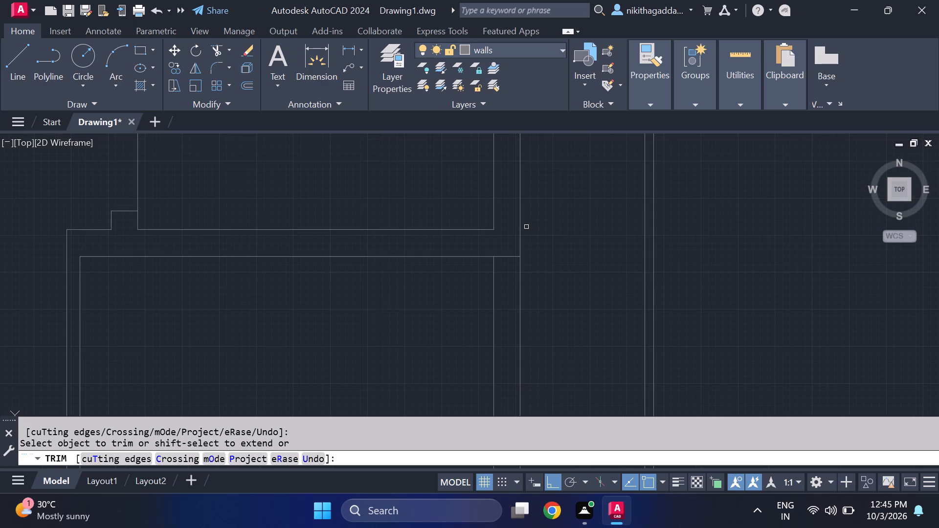
{"action": "left_click", "coordinate": [503, 255]}
{"action": "scroll", "coordinate": [505, 253], "scroll_direction": "down", "scroll_amount": 5}
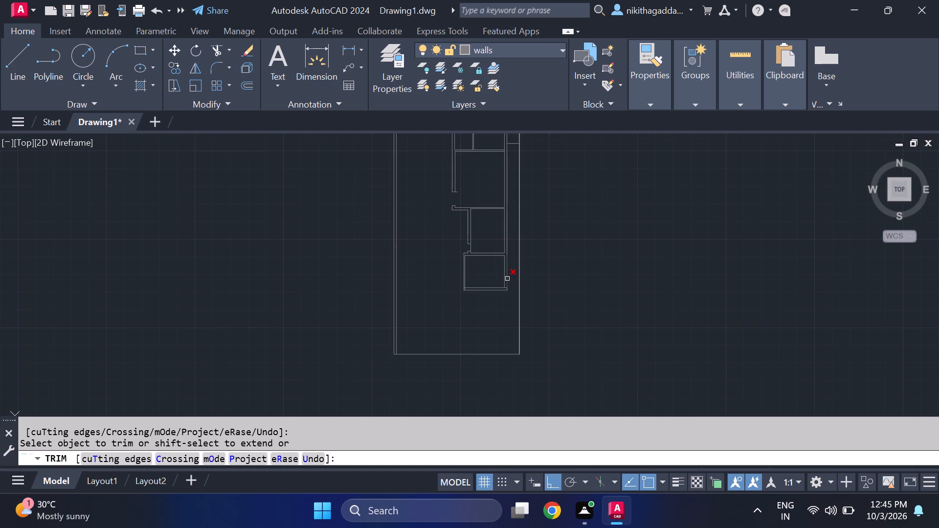
{"action": "scroll", "coordinate": [507, 277], "scroll_direction": "up", "scroll_amount": 4}
{"action": "scroll", "coordinate": [471, 339], "scroll_direction": "up", "scroll_amount": 1}
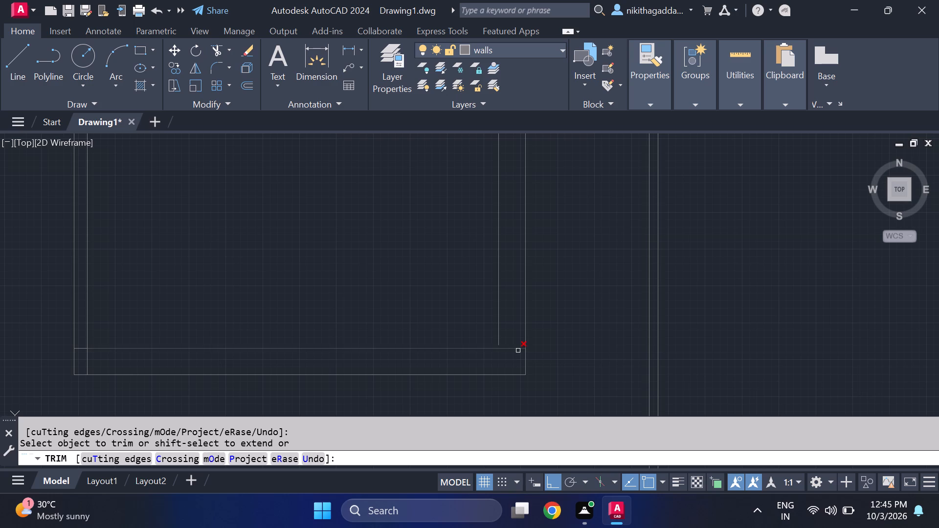
{"action": "key", "text": "Escape"}
Extend the new room's right wall inner line down to the bottom wall's inner face.
{"action": "type", "text": "ex"}
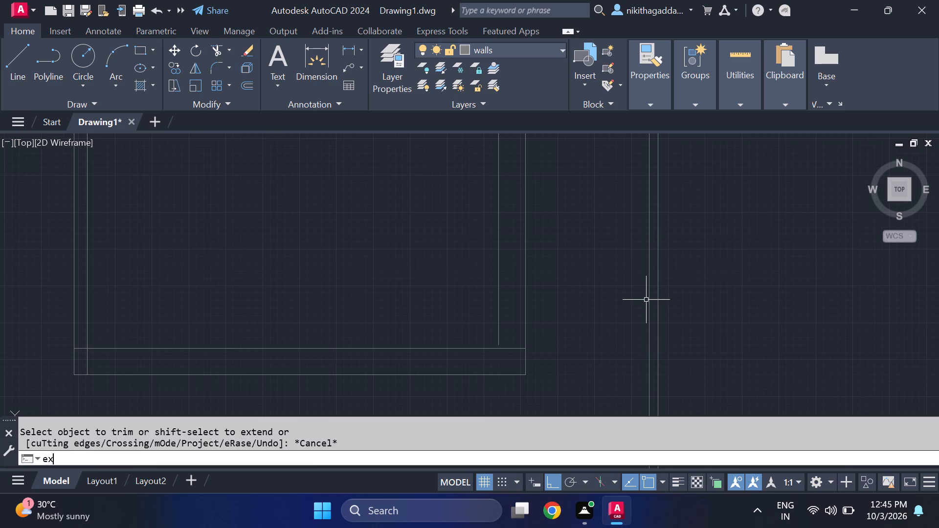
{"action": "key", "text": "Return"}
{"action": "left_click", "coordinate": [500, 329]}
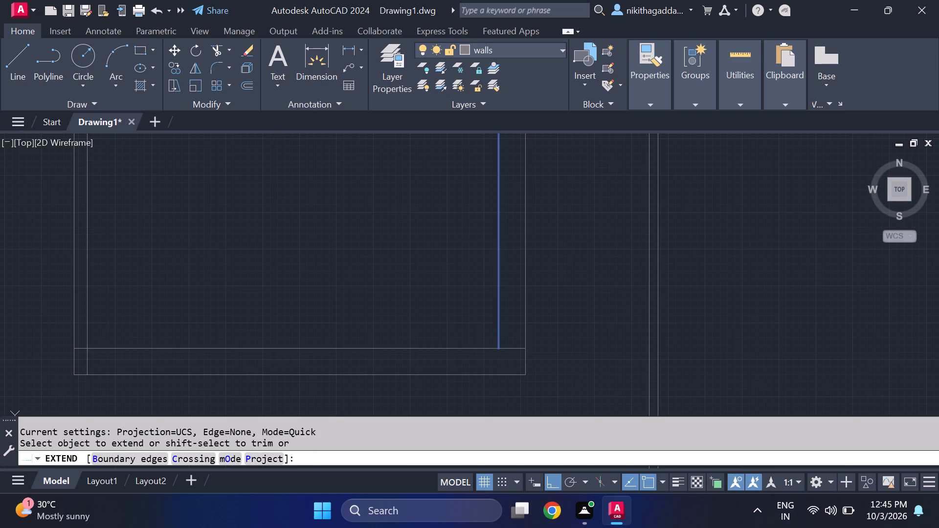
{"action": "key", "text": "Escape"}
Trim the inner wall lines that run past the new room's bottom-right and bottom-left corners.
{"action": "type", "text": "tr"}
{"action": "key", "text": "Return"}
{"action": "scroll", "coordinate": [511, 329], "scroll_direction": "up", "scroll_amount": 1}
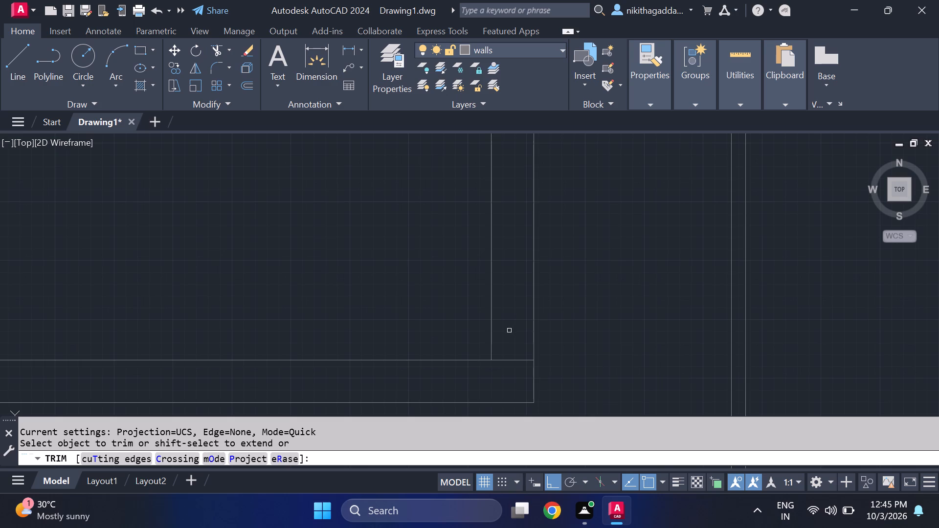
{"action": "left_click_drag", "start_coordinate": [505, 349], "coordinate": [515, 388]}
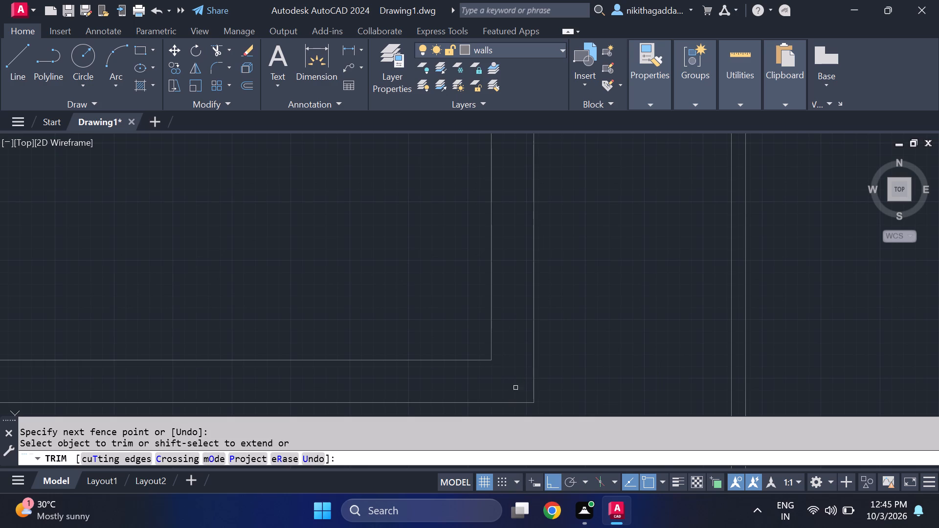
{"action": "scroll", "coordinate": [200, 360], "scroll_direction": "down", "scroll_amount": 3}
{"action": "middle_click_drag", "start_coordinate": [185, 357], "coordinate": [418, 325]}
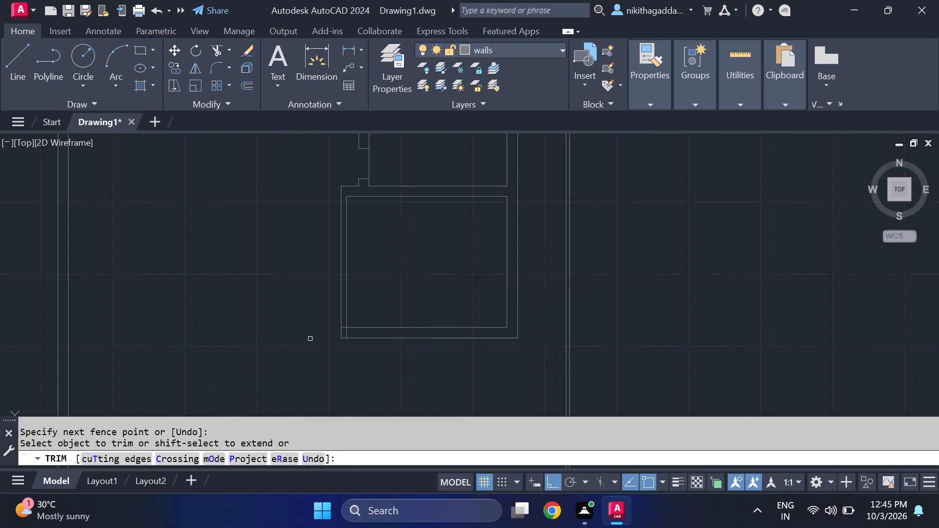
{"action": "scroll", "coordinate": [310, 339], "scroll_direction": "up", "scroll_amount": 2}
{"action": "scroll", "coordinate": [383, 314], "scroll_direction": "up", "scroll_amount": 2}
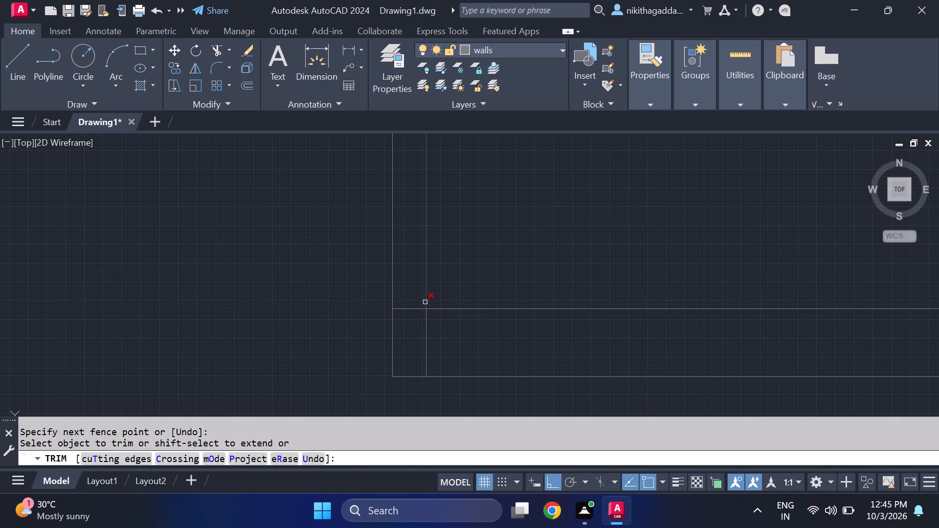
{"action": "left_click_drag", "start_coordinate": [415, 302], "coordinate": [459, 340]}
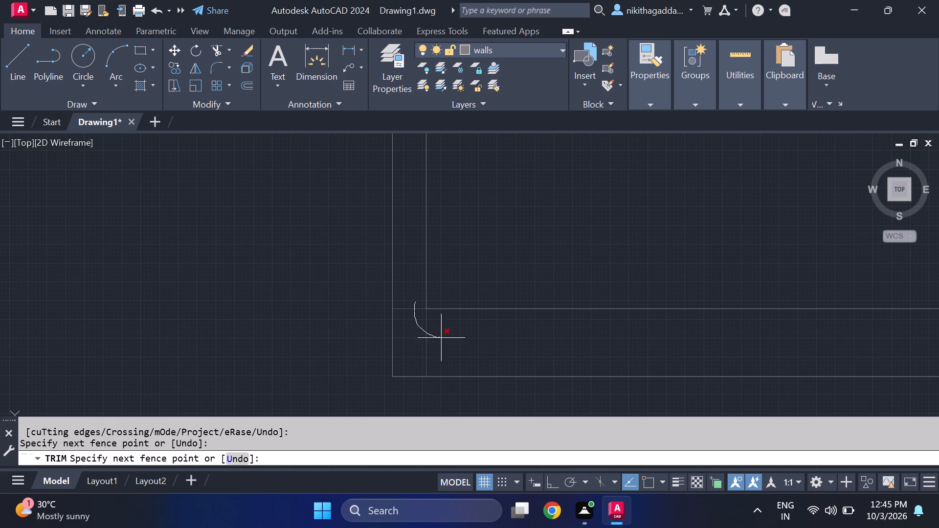
{"action": "left_click_drag", "start_coordinate": [459, 340], "coordinate": [495, 340]}
{"action": "scroll", "coordinate": [497, 332], "scroll_direction": "down", "scroll_amount": 5}
{"action": "scroll", "coordinate": [593, 356], "scroll_direction": "down", "scroll_amount": 3}
{"action": "middle_click_drag", "start_coordinate": [589, 364], "coordinate": [588, 364]}
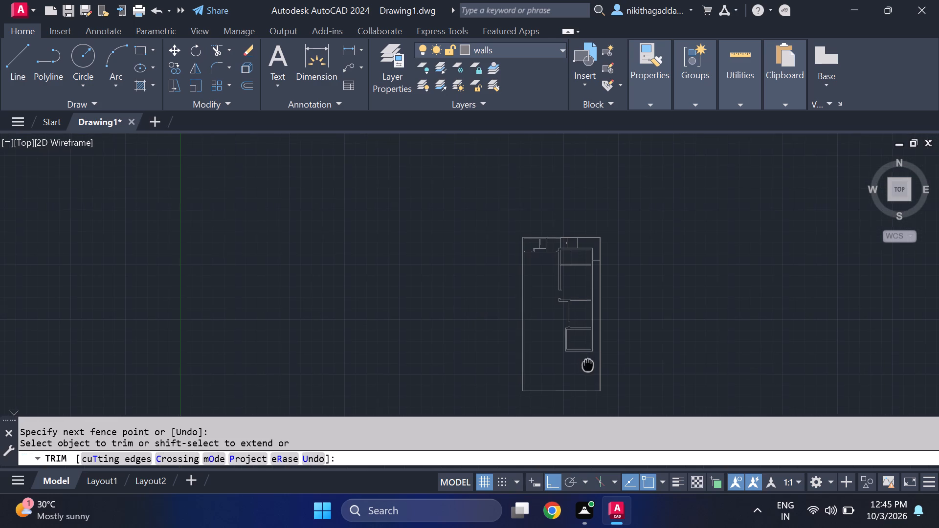
{"action": "middle_click_drag", "start_coordinate": [588, 364], "coordinate": [581, 360]}
{"action": "scroll", "coordinate": [579, 340], "scroll_direction": "up", "scroll_amount": 2}
{"action": "middle_click_drag", "start_coordinate": [579, 340], "coordinate": [546, 298]}
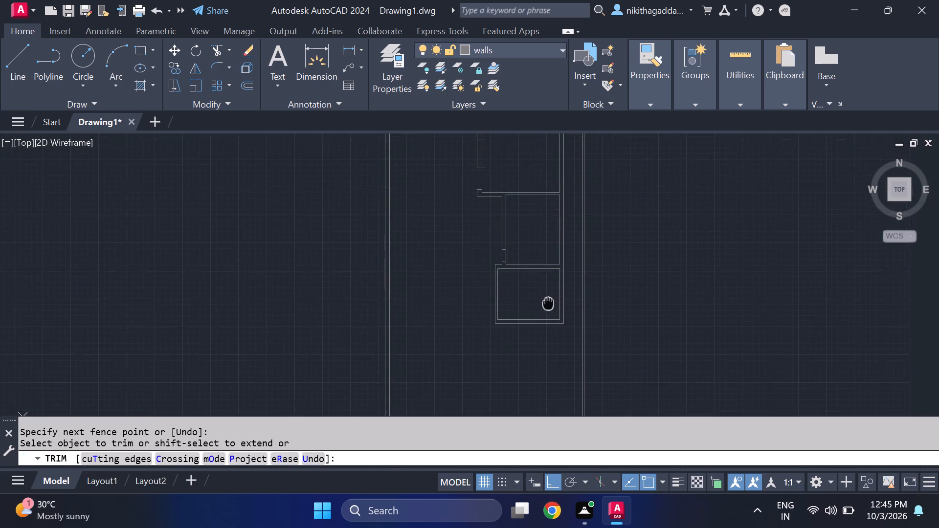
{"action": "middle_click_drag", "start_coordinate": [546, 298], "coordinate": [544, 294]}
{"action": "scroll", "coordinate": [544, 286], "scroll_direction": "up", "scroll_amount": 1}
{"action": "scroll", "coordinate": [544, 286], "scroll_direction": "down", "scroll_amount": 3}
{"action": "key", "text": "Escape"}
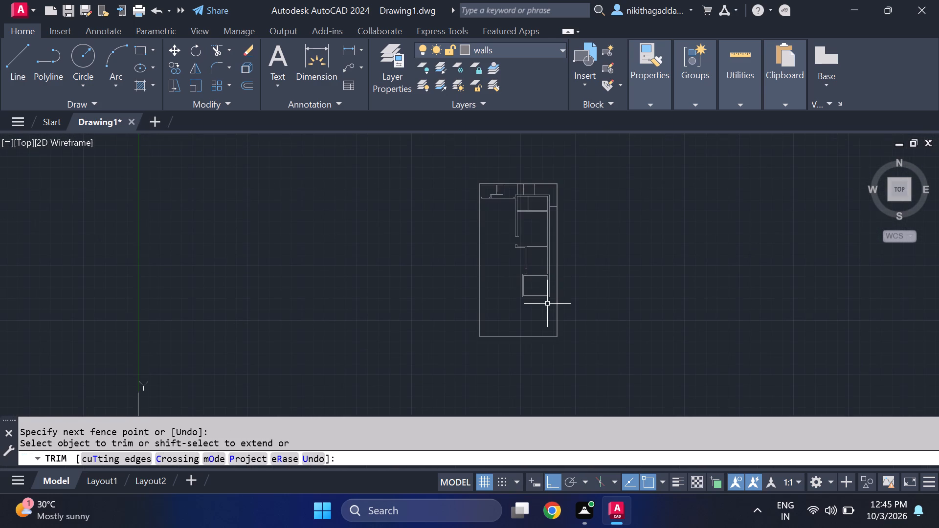
Select the partition wall lines around the opening between the upper and middle rooms with a crossing selection.
{"action": "scroll", "coordinate": [545, 295], "scroll_direction": "up", "scroll_amount": 1}
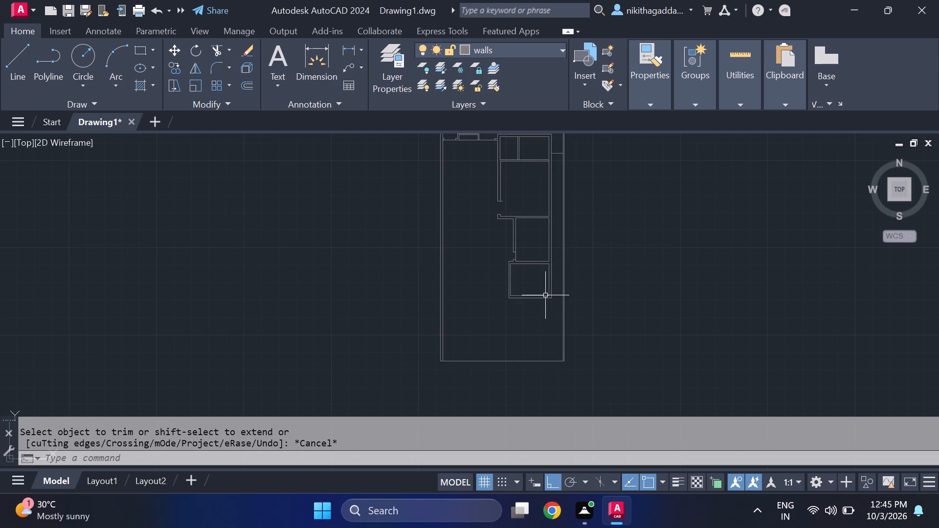
{"action": "scroll", "coordinate": [560, 245], "scroll_direction": "up", "scroll_amount": 2}
{"action": "middle_click_drag", "start_coordinate": [561, 330], "coordinate": [574, 283]}
{"action": "scroll", "coordinate": [574, 280], "scroll_direction": "down", "scroll_amount": 1}
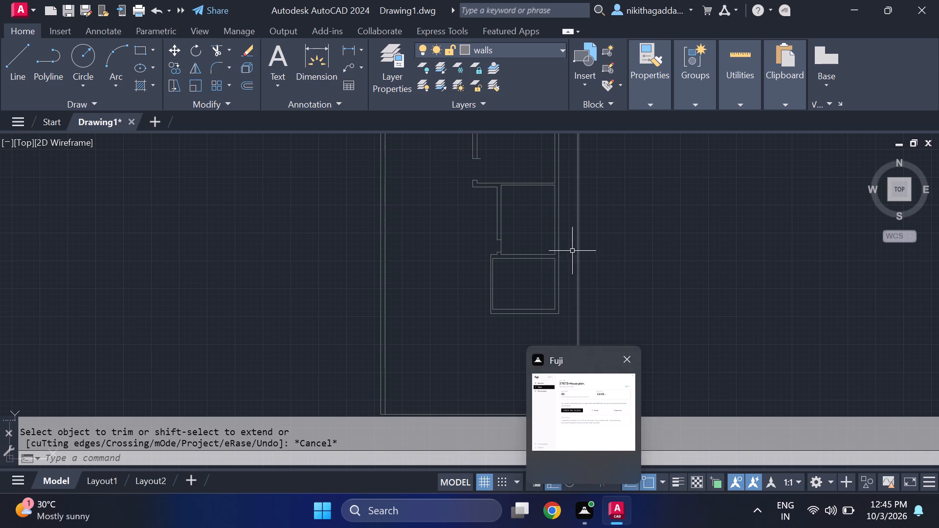
{"action": "scroll", "coordinate": [487, 308], "scroll_direction": "down", "scroll_amount": 3}
{"action": "scroll", "coordinate": [500, 284], "scroll_direction": "up", "scroll_amount": 3}
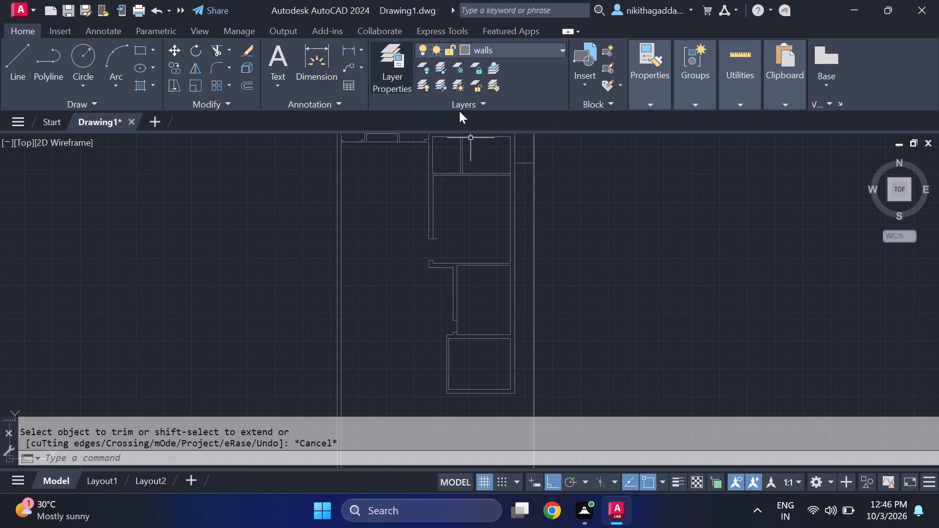
{"action": "left_click", "coordinate": [493, 217]}
{"action": "left_click", "coordinate": [393, 302]}
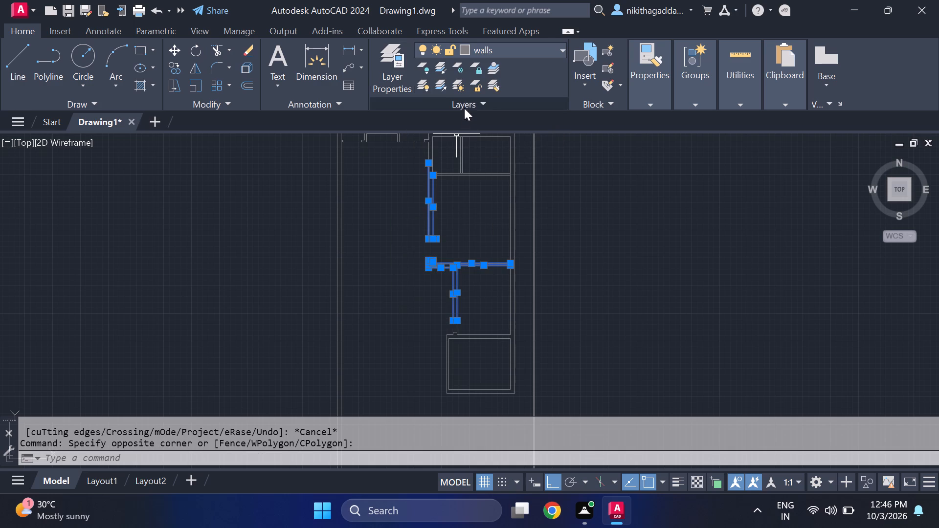
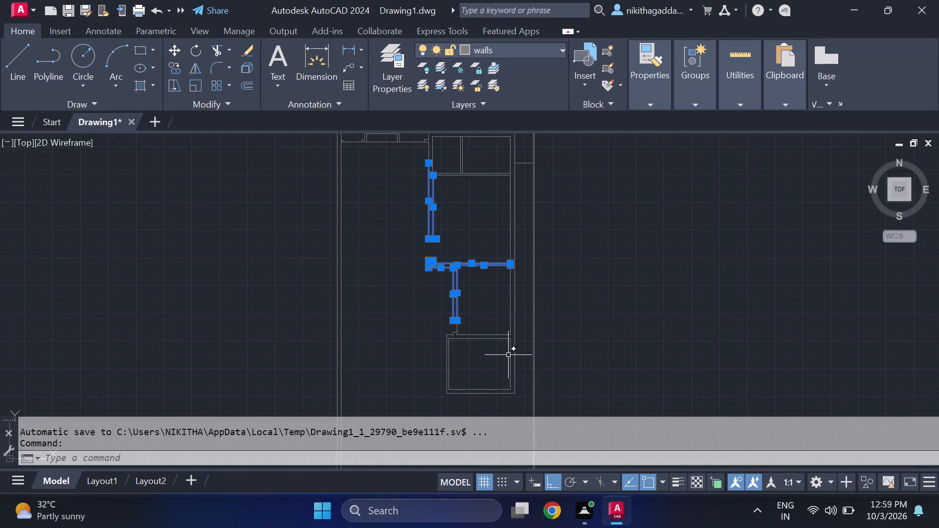
Clear the selection of the partition wall lines around the opening between the upper and middle rooms.
{"action": "scroll", "coordinate": [425, 339], "scroll_direction": "down", "scroll_amount": 3}
{"action": "scroll", "coordinate": [428, 336], "scroll_direction": "up", "scroll_amount": 3}
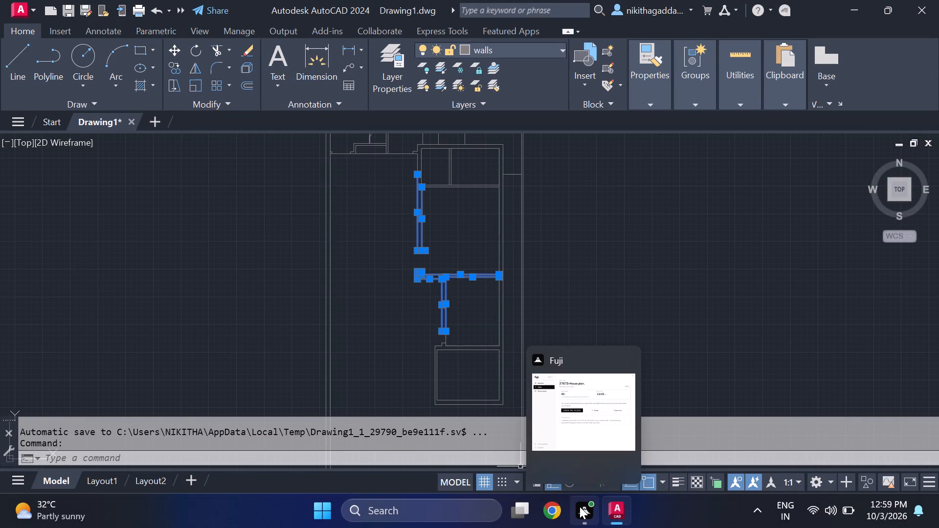
{"action": "scroll", "coordinate": [438, 282], "scroll_direction": "down", "scroll_amount": 3}
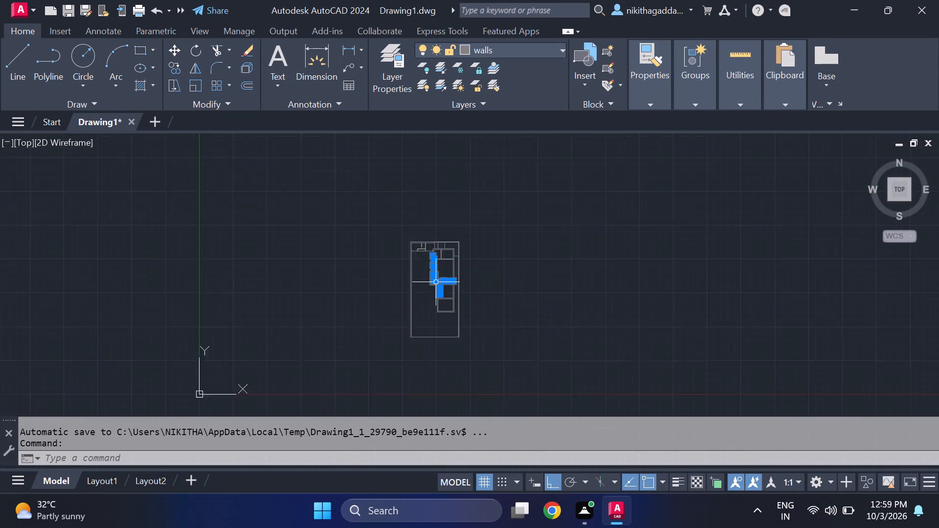
{"action": "scroll", "coordinate": [436, 285], "scroll_direction": "down", "scroll_amount": 1}
{"action": "scroll", "coordinate": [434, 285], "scroll_direction": "up", "scroll_amount": 4}
{"action": "key", "text": "Escape"}
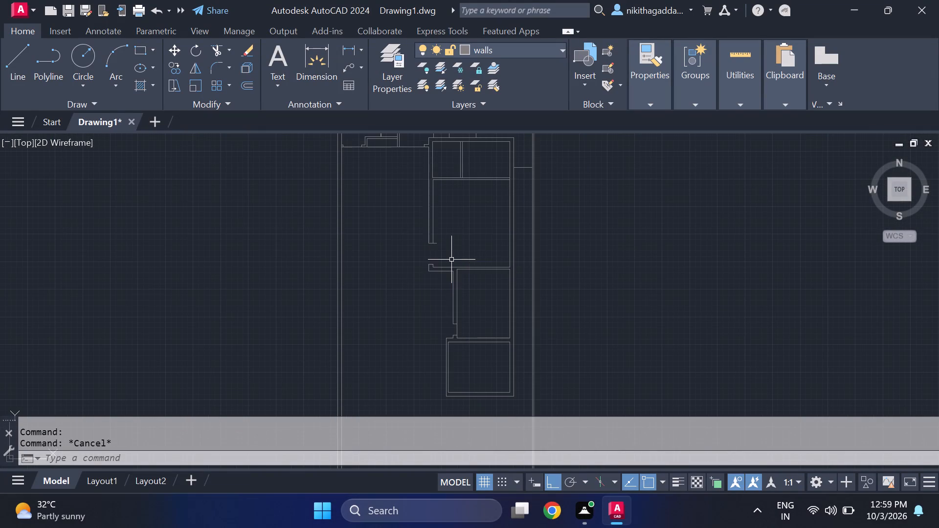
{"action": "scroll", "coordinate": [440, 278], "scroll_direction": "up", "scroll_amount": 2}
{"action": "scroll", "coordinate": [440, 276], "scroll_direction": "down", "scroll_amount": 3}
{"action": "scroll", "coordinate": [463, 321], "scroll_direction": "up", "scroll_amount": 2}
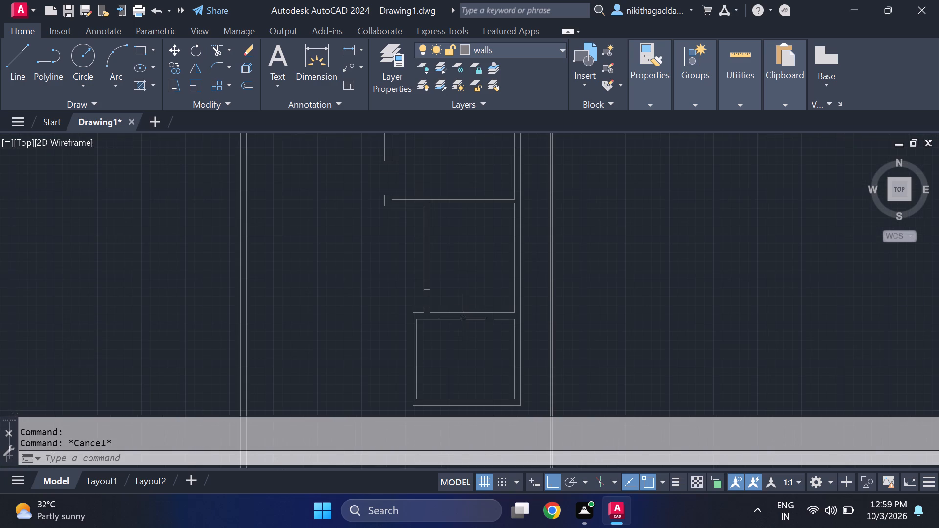
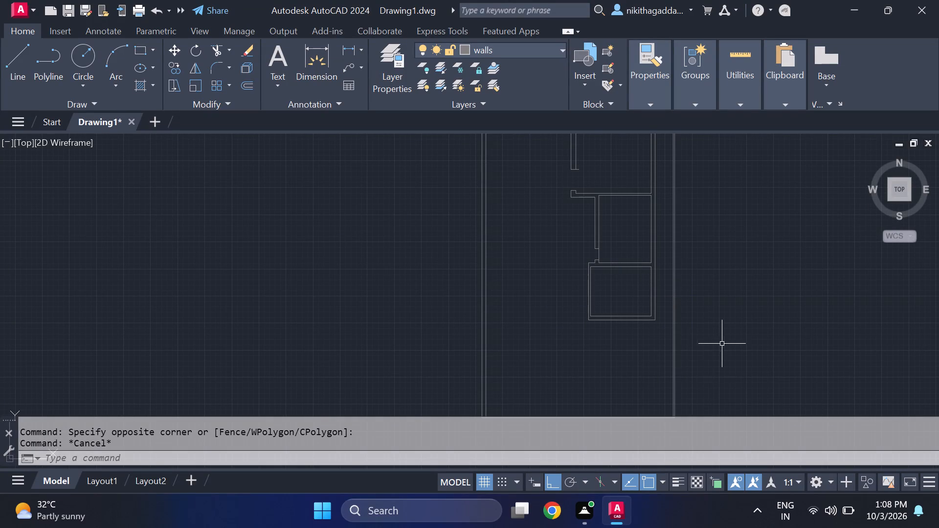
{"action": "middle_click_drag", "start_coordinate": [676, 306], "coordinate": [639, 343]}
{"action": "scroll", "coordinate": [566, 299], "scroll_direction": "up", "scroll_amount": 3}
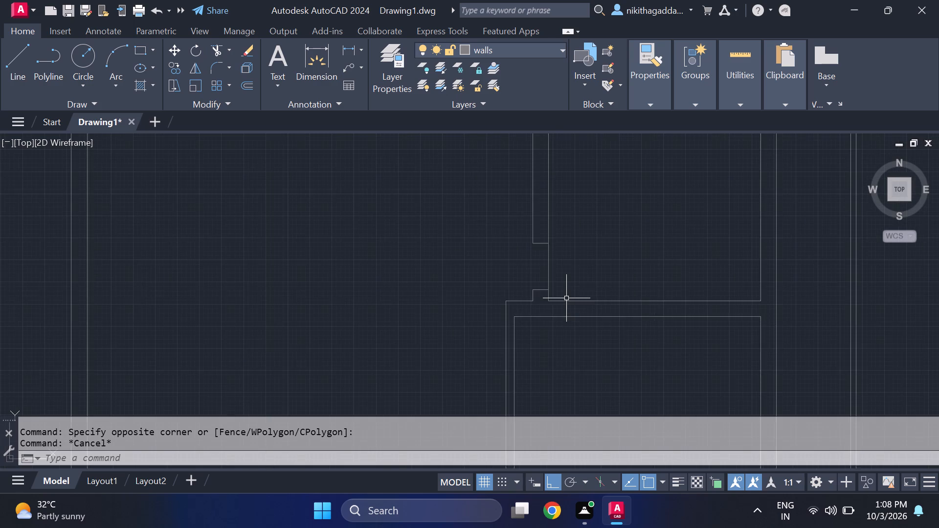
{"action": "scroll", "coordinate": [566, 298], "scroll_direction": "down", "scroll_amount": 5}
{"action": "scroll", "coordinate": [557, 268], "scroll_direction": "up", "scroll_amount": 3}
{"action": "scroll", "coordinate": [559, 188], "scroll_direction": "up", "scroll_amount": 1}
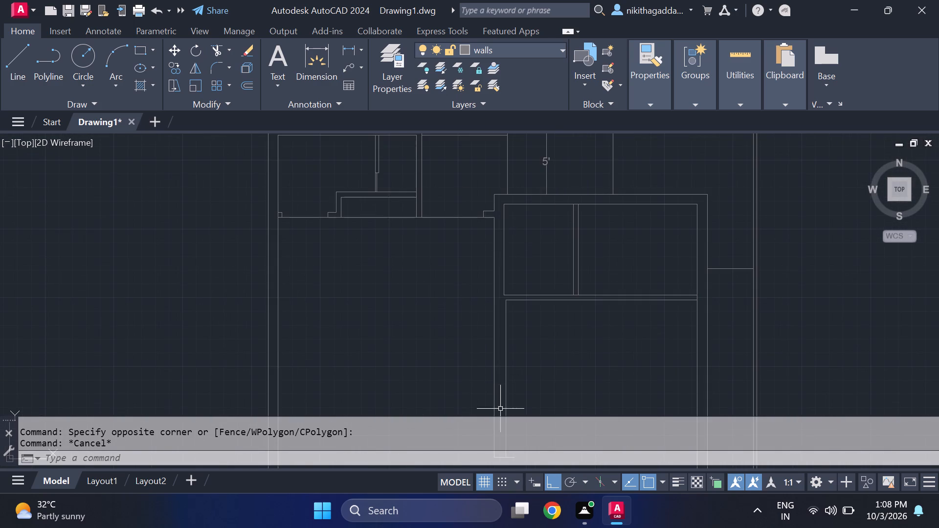
Switch to Chrome, open Pinterest and search it for "blocks".
{"action": "left_click", "coordinate": [545, 498]}
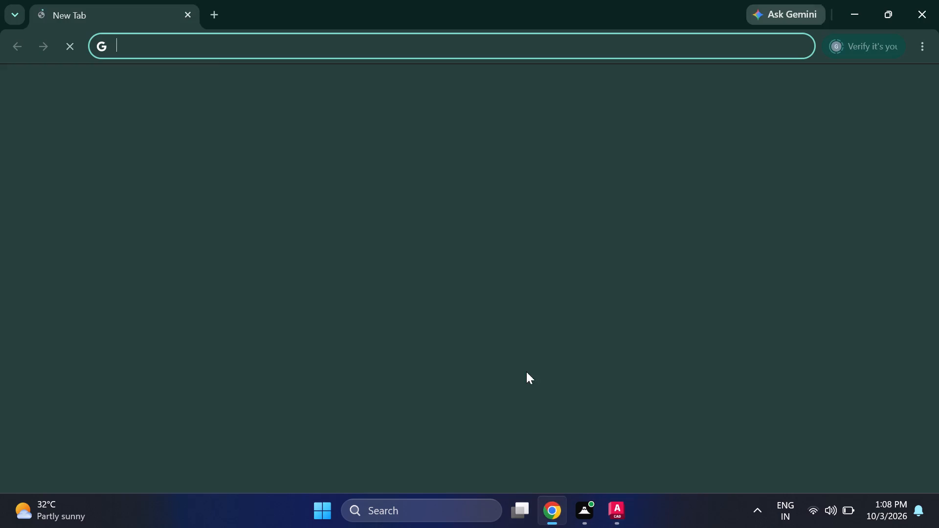
{"action": "left_click", "coordinate": [334, 284]}
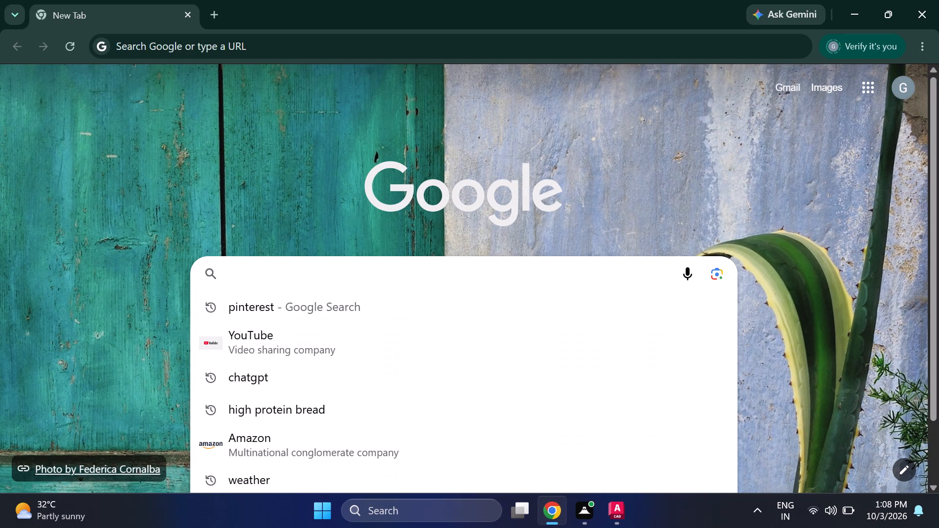
{"action": "left_click", "coordinate": [304, 310]}
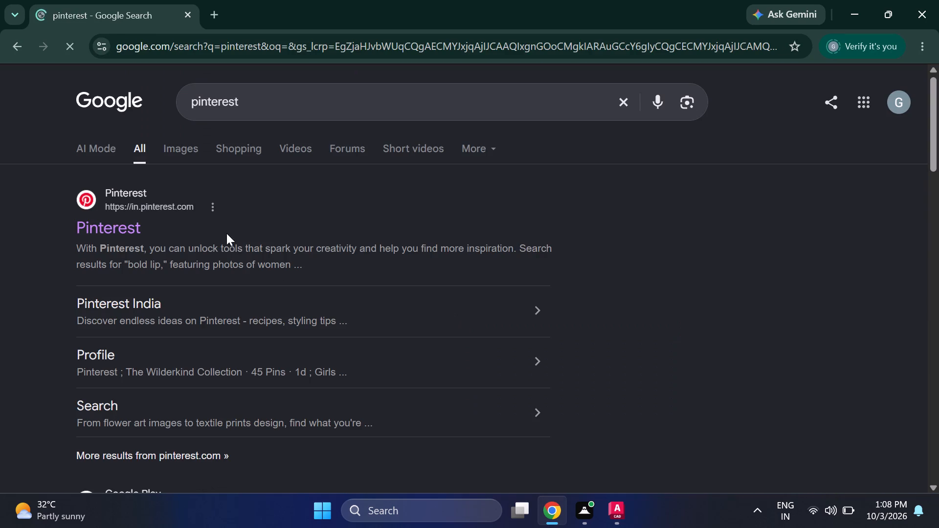
{"action": "left_click", "coordinate": [124, 216]}
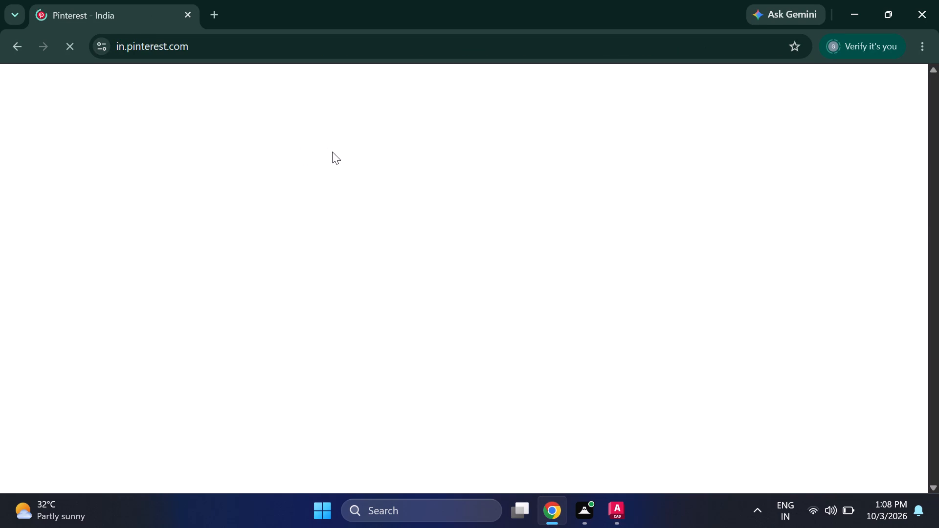
{"action": "scroll", "coordinate": [337, 156], "scroll_direction": "down", "scroll_amount": 1}
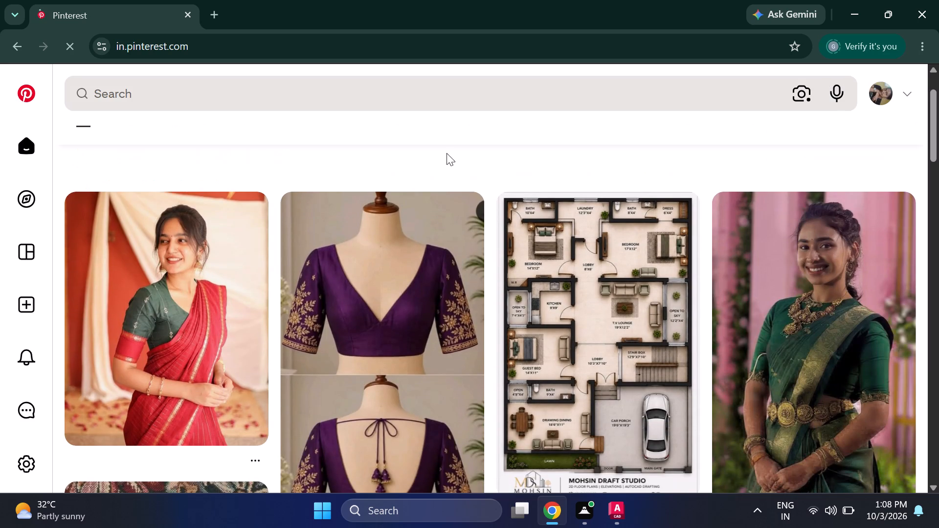
{"action": "left_click", "coordinate": [399, 96]}
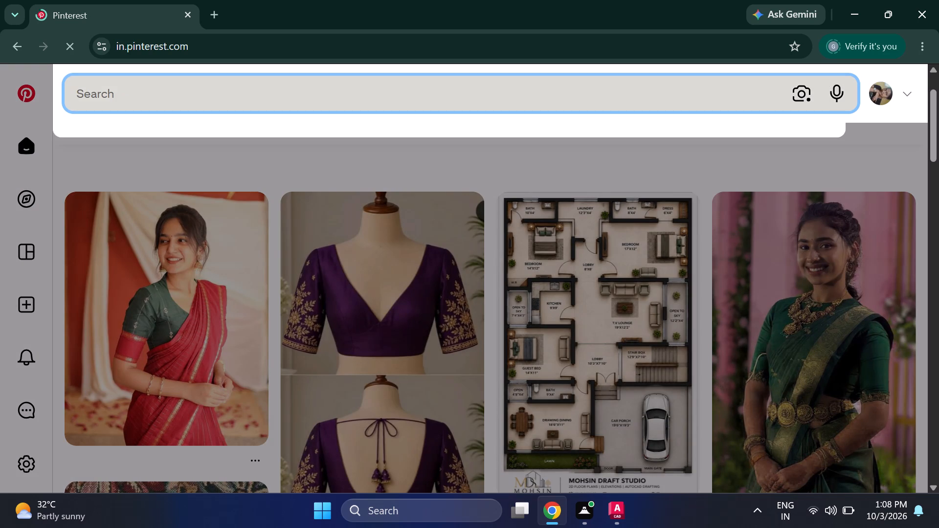
{"action": "type", "text": "blocks"}
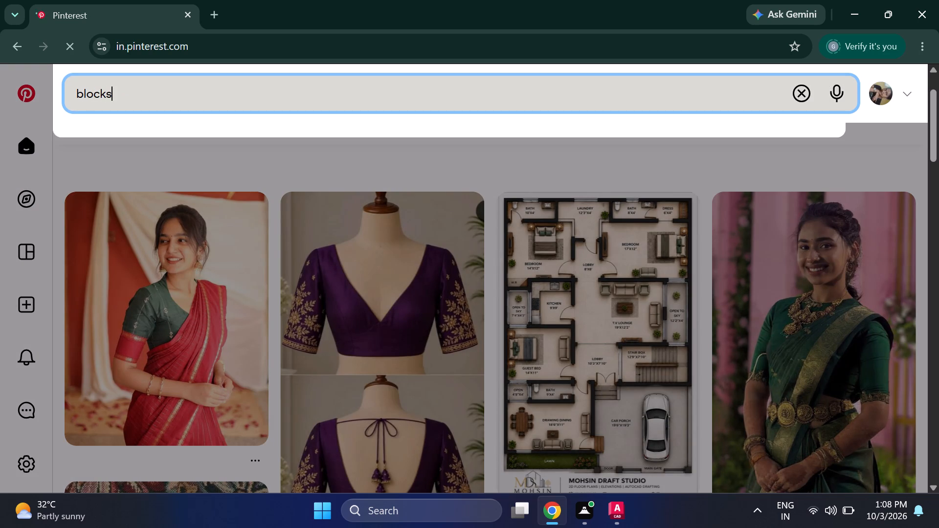
{"action": "key", "text": "Return"}
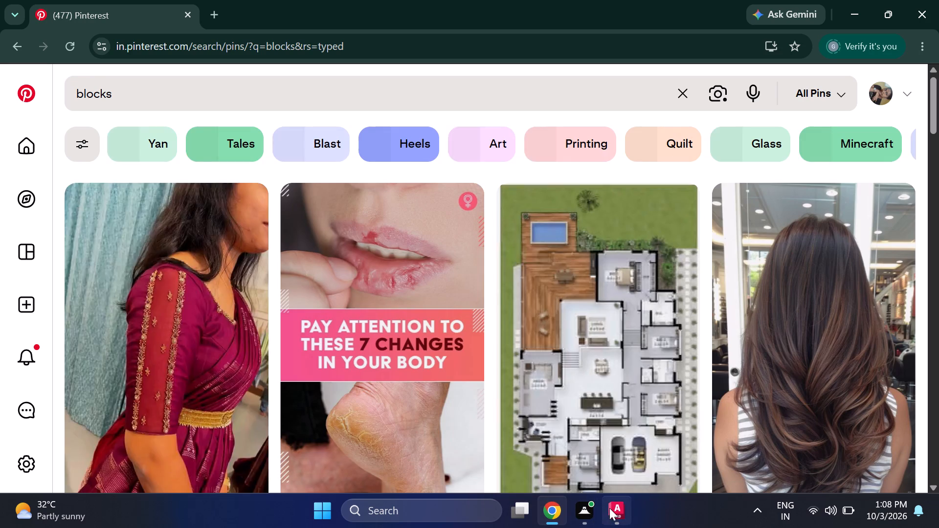
Switch back to AutoCAD and examine the floor plan's rooms, wall lines and the empty area below the upper-left rooms.
{"action": "left_click", "coordinate": [616, 502]}
{"action": "scroll", "coordinate": [440, 260], "scroll_direction": "down", "scroll_amount": 2}
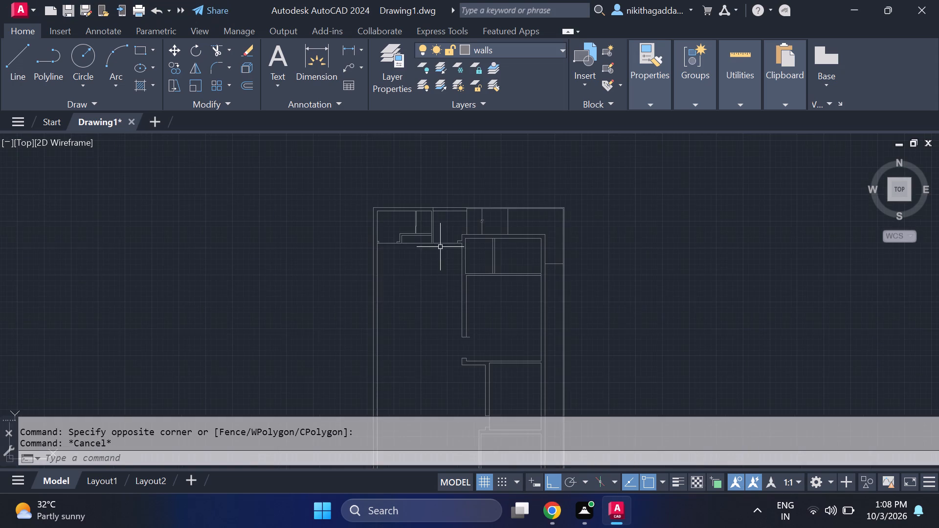
{"action": "middle_click_drag", "start_coordinate": [440, 244], "coordinate": [432, 263]}
{"action": "scroll", "coordinate": [431, 265], "scroll_direction": "up", "scroll_amount": 2}
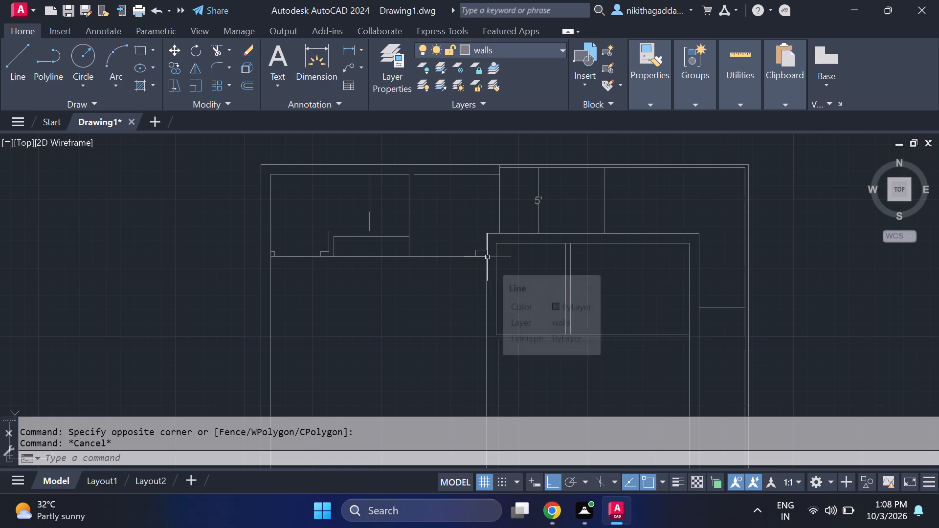
{"action": "scroll", "coordinate": [487, 257], "scroll_direction": "up", "scroll_amount": 1}
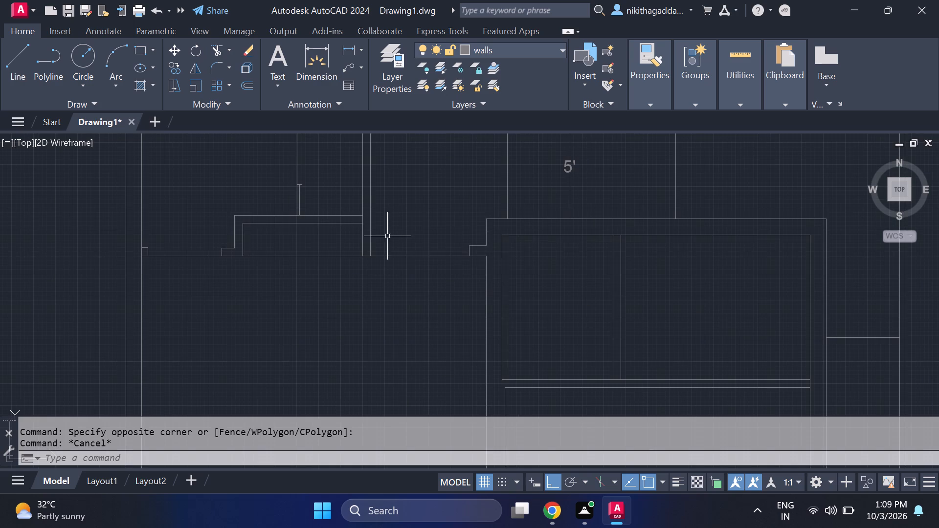
{"action": "scroll", "coordinate": [589, 320], "scroll_direction": "down", "scroll_amount": 2}
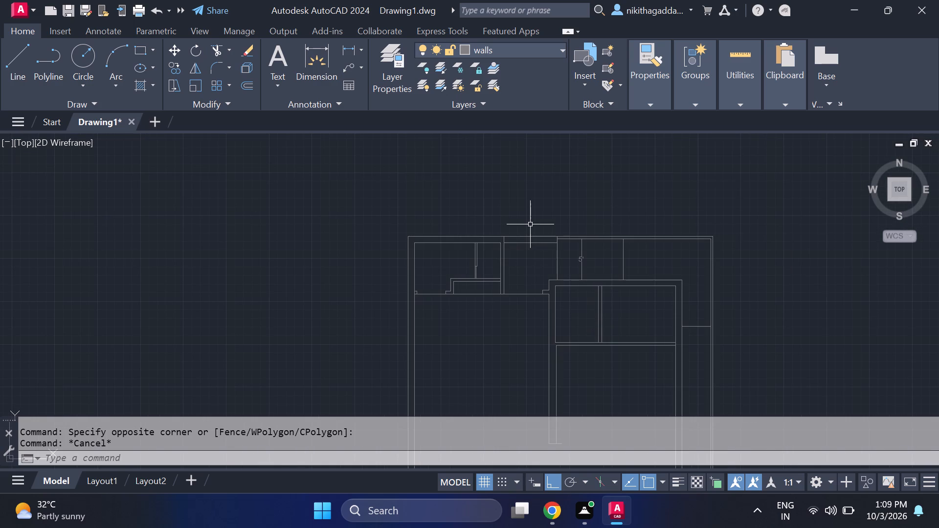
{"action": "scroll", "coordinate": [526, 225], "scroll_direction": "up", "scroll_amount": 1}
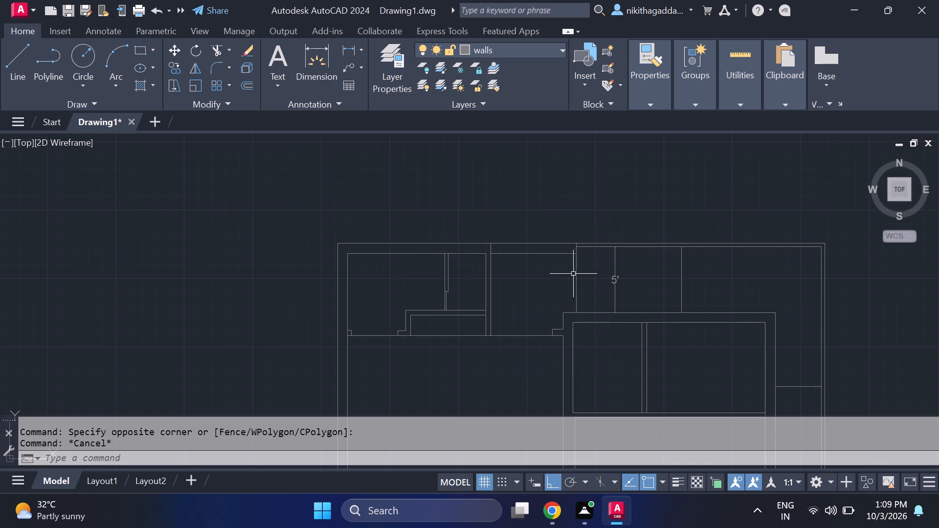
{"action": "middle_click_drag", "start_coordinate": [586, 340], "coordinate": [532, 214]}
{"action": "scroll", "coordinate": [623, 324], "scroll_direction": "down", "scroll_amount": 3}
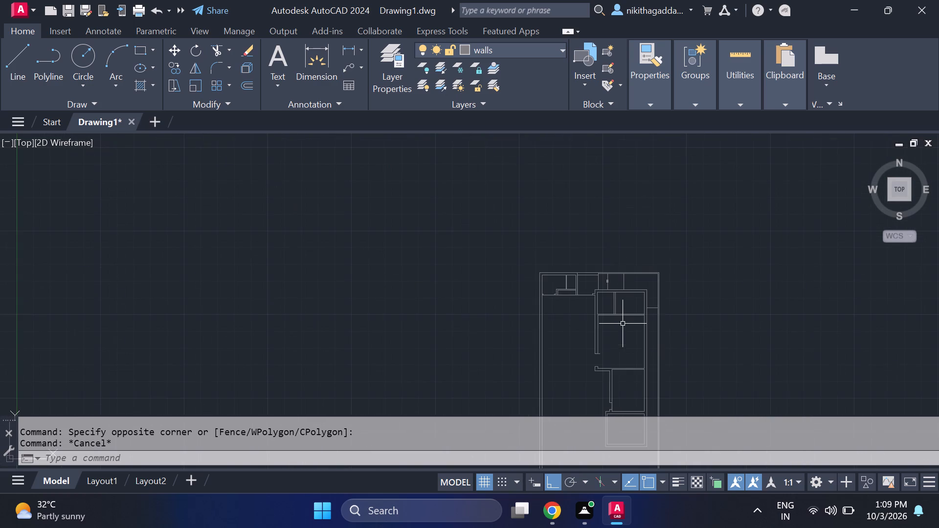
{"action": "scroll", "coordinate": [629, 322], "scroll_direction": "up", "scroll_amount": 3}
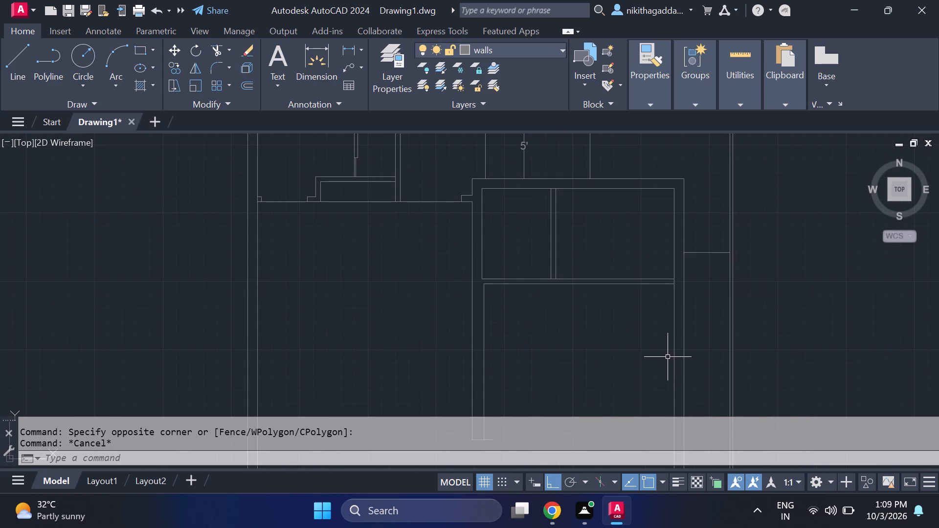
{"action": "middle_click_drag", "start_coordinate": [668, 358], "coordinate": [654, 193]}
{"action": "scroll", "coordinate": [668, 257], "scroll_direction": "down", "scroll_amount": 2}
{"action": "middle_click_drag", "start_coordinate": [661, 309], "coordinate": [662, 212]}
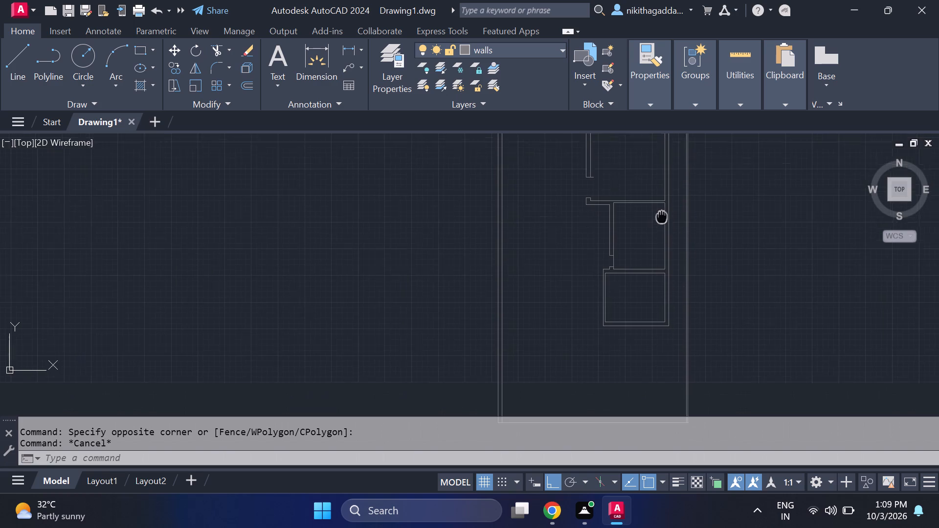
{"action": "middle_click_drag", "start_coordinate": [662, 212], "coordinate": [651, 220]}
{"action": "scroll", "coordinate": [618, 358], "scroll_direction": "up", "scroll_amount": 1}
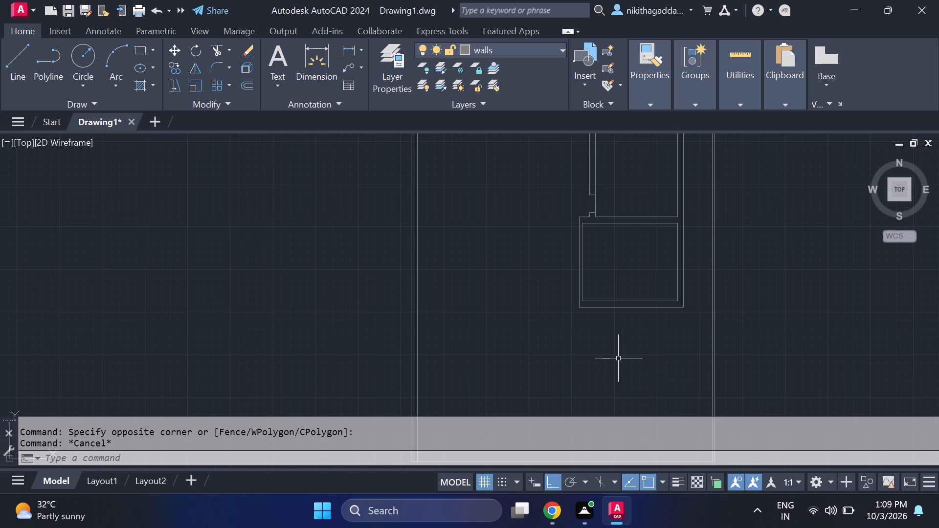
{"action": "middle_click_drag", "start_coordinate": [618, 349], "coordinate": [633, 325]}
{"action": "scroll", "coordinate": [618, 0], "scroll_direction": "up", "scroll_amount": 1}
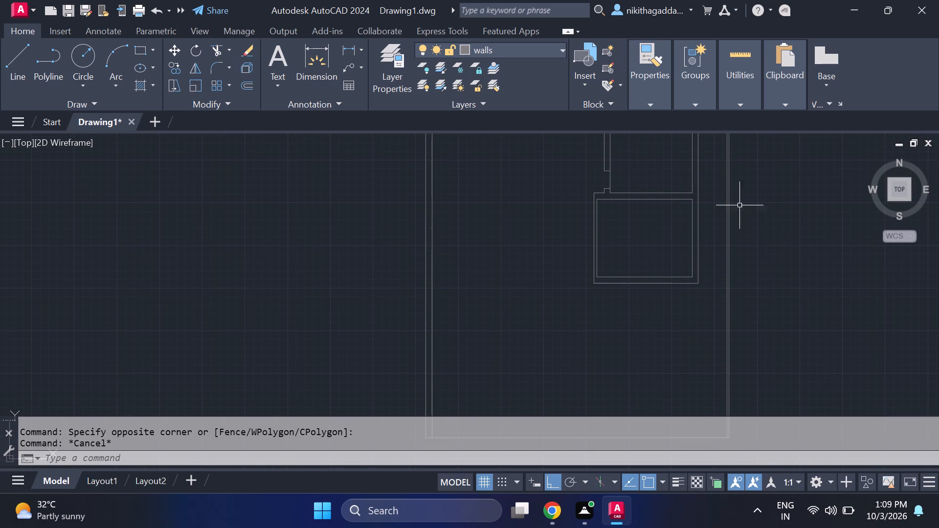
{"action": "middle_click_drag", "start_coordinate": [598, 140], "coordinate": [679, 261]}
{"action": "scroll", "coordinate": [646, 188], "scroll_direction": "down", "scroll_amount": 2}
{"action": "middle_click_drag", "start_coordinate": [601, 162], "coordinate": [621, 266]}
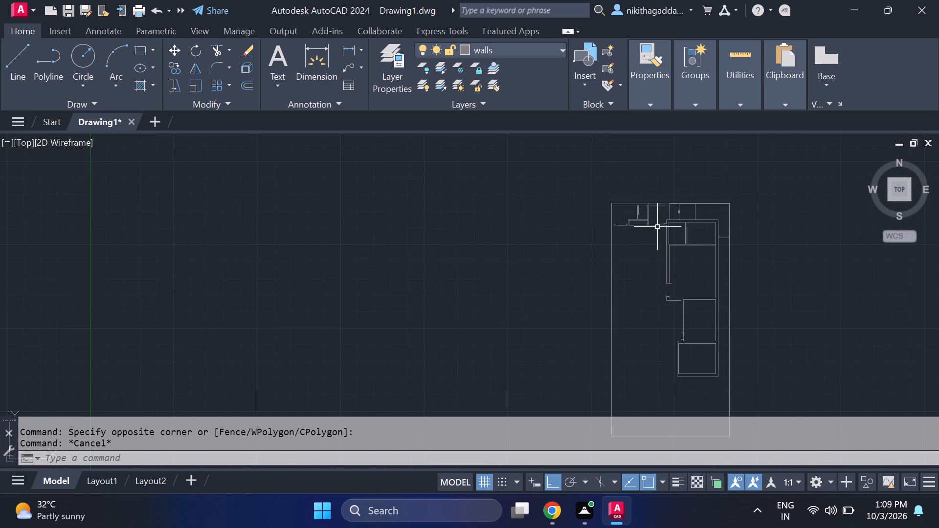
{"action": "scroll", "coordinate": [663, 225], "scroll_direction": "up", "scroll_amount": 2}
{"action": "middle_click_drag", "start_coordinate": [661, 272], "coordinate": [617, 221]}
{"action": "middle_click", "coordinate": [617, 221]}
{"action": "scroll", "coordinate": [618, 211], "scroll_direction": "up", "scroll_amount": 1}
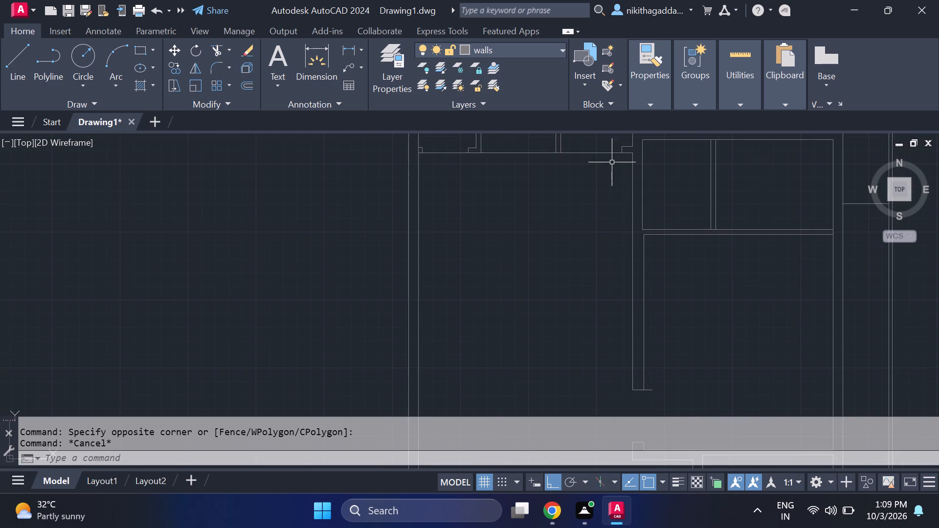
{"action": "scroll", "coordinate": [593, 175], "scroll_direction": "up", "scroll_amount": 1}
{"action": "middle_click_drag", "start_coordinate": [550, 201], "coordinate": [635, 197]}
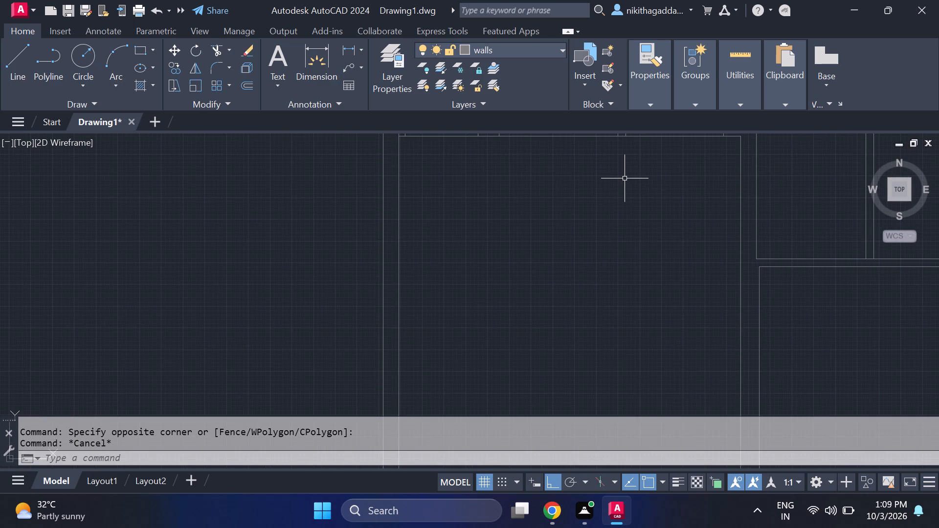
{"action": "scroll", "coordinate": [751, 125], "scroll_direction": "down", "scroll_amount": 2}
{"action": "middle_click_drag", "start_coordinate": [672, 259], "coordinate": [671, 259]}
{"action": "left_click_drag", "start_coordinate": [672, 259], "coordinate": [671, 259]}
{"action": "middle_click_drag", "start_coordinate": [671, 259], "coordinate": [659, 266]}
{"action": "left_click_drag", "start_coordinate": [671, 259], "coordinate": [655, 269]}
{"action": "scroll", "coordinate": [640, 270], "scroll_direction": "down", "scroll_amount": 3}
{"action": "scroll", "coordinate": [640, 270], "scroll_direction": "up", "scroll_amount": 2}
{"action": "middle_click_drag", "start_coordinate": [635, 270], "coordinate": [581, 283]}
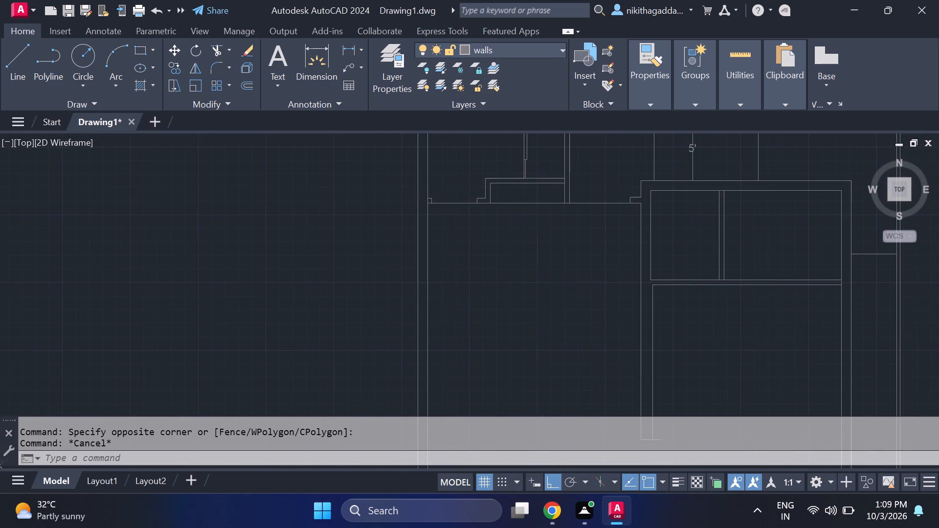
{"action": "scroll", "coordinate": [581, 283], "scroll_direction": "up", "scroll_amount": 1}
{"action": "scroll", "coordinate": [582, 282], "scroll_direction": "down", "scroll_amount": 2}
{"action": "scroll", "coordinate": [582, 282], "scroll_direction": "up", "scroll_amount": 2}
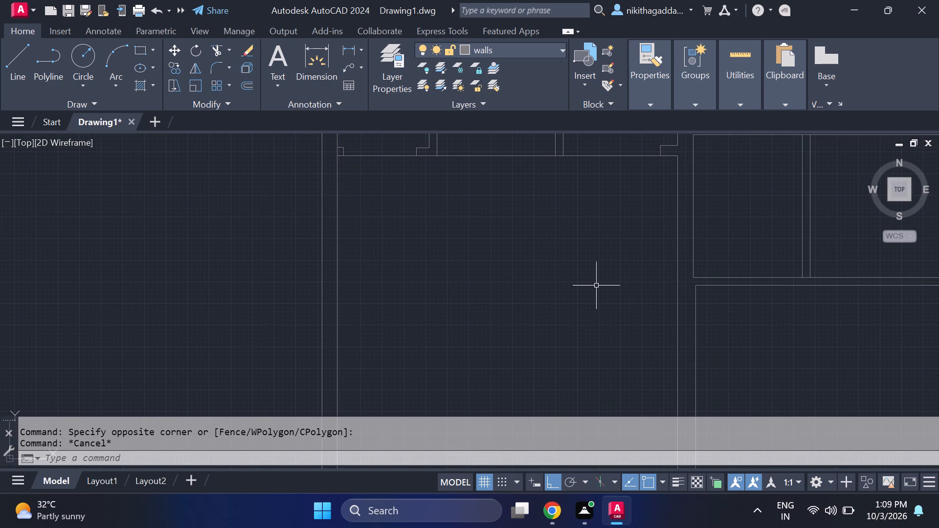
Offset the bottom wall line of the upper-left rooms and the short step line beside the central wall 13' downward.
{"action": "type", "text": "of"}
{"action": "key", "text": "Return"}
{"action": "type", "text": "13'"}
{"action": "key", "text": "Return"}
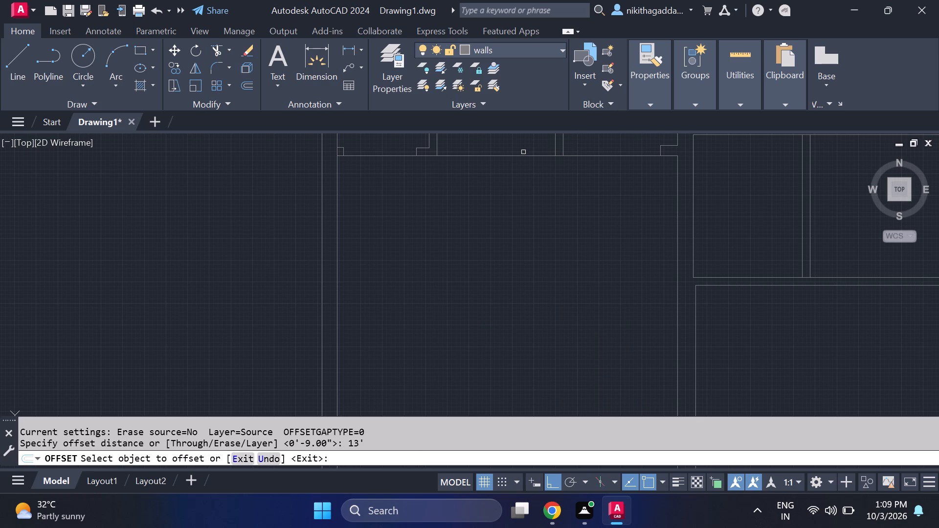
{"action": "left_click", "coordinate": [521, 155]}
{"action": "scroll", "coordinate": [455, 350], "scroll_direction": "down", "scroll_amount": 4}
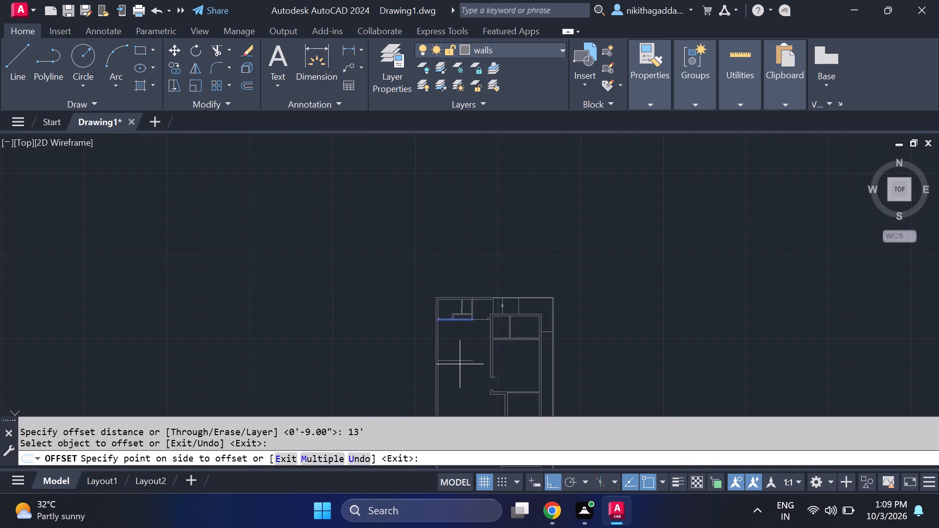
{"action": "left_click", "coordinate": [465, 337]}
{"action": "scroll", "coordinate": [475, 336], "scroll_direction": "up", "scroll_amount": 2}
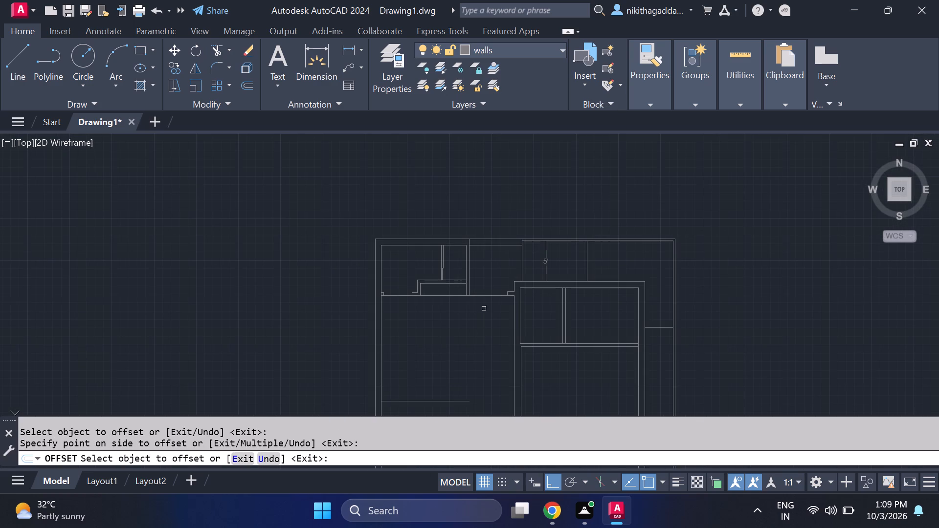
{"action": "left_click", "coordinate": [510, 292]}
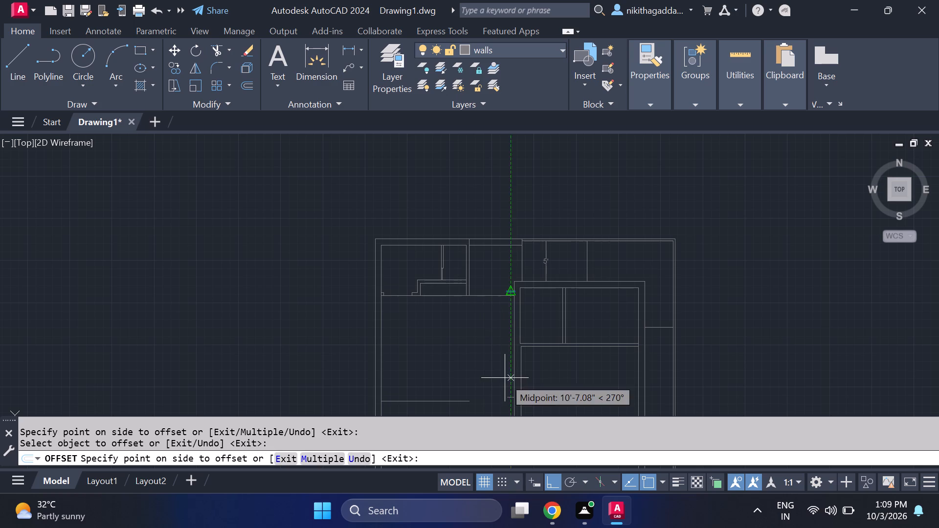
{"action": "left_click", "coordinate": [509, 374]}
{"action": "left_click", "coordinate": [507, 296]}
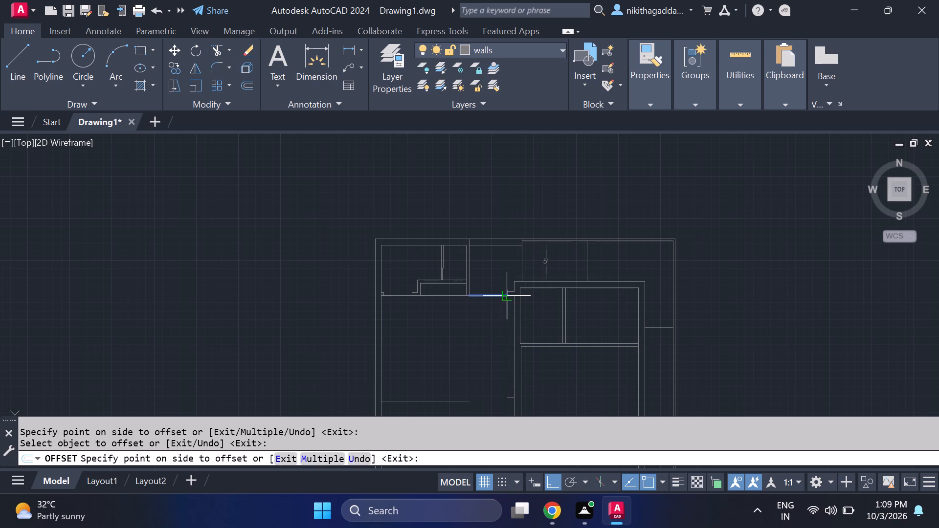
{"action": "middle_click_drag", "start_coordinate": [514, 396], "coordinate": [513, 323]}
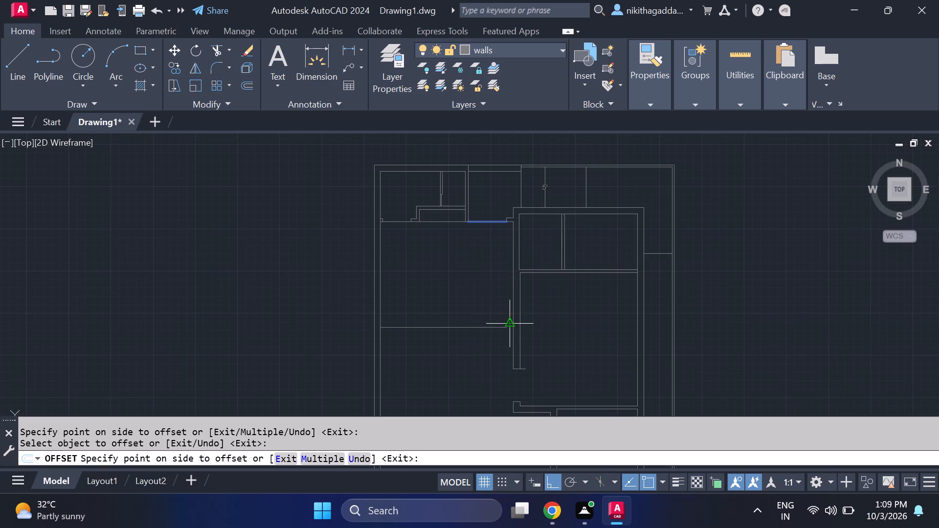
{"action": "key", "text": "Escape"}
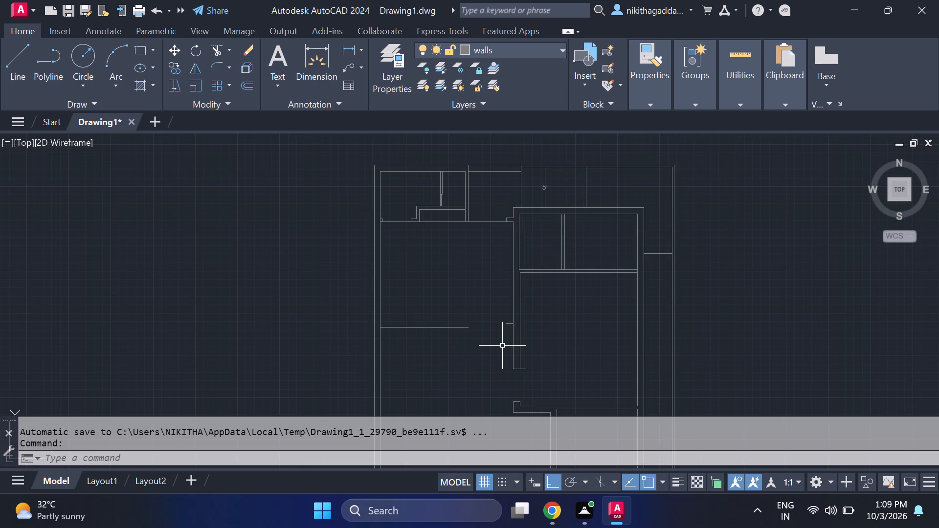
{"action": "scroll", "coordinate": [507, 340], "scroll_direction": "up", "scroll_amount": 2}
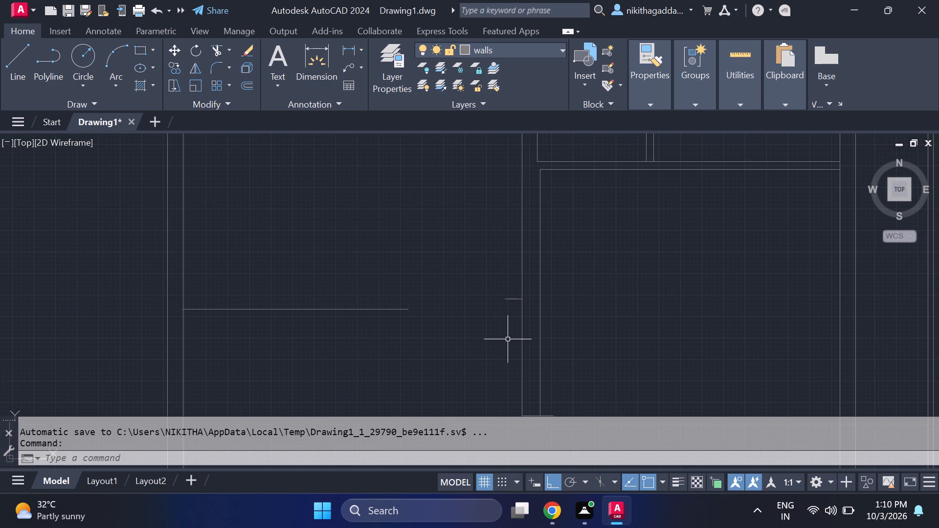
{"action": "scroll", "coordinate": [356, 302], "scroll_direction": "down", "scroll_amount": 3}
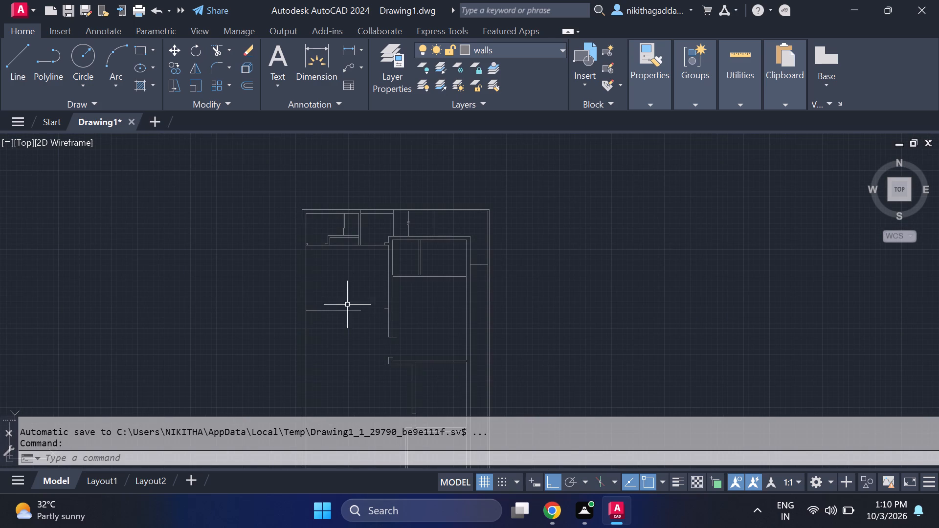
Delete the short offset step line attached to the central wall, beside the new wall line below the upper-left rooms.
{"action": "scroll", "coordinate": [328, 446], "scroll_direction": "up", "scroll_amount": 1}
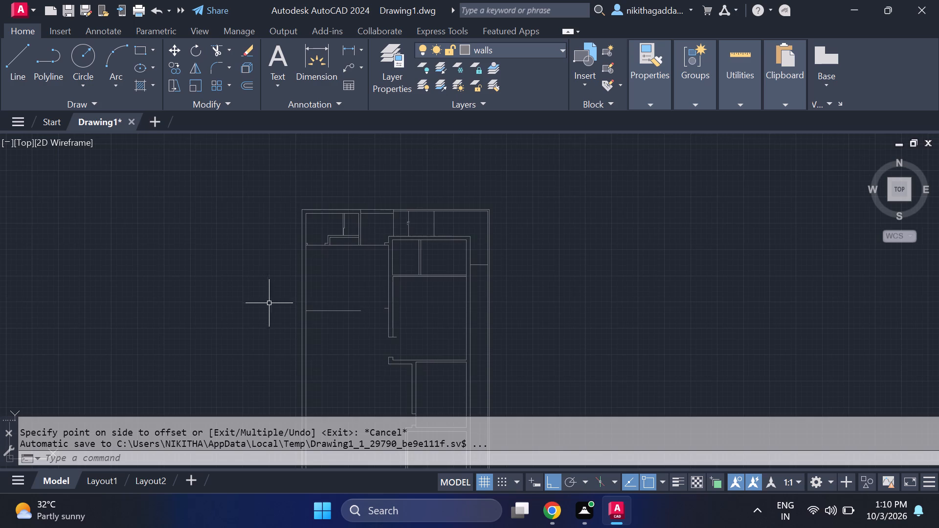
{"action": "scroll", "coordinate": [272, 306], "scroll_direction": "up", "scroll_amount": 3}
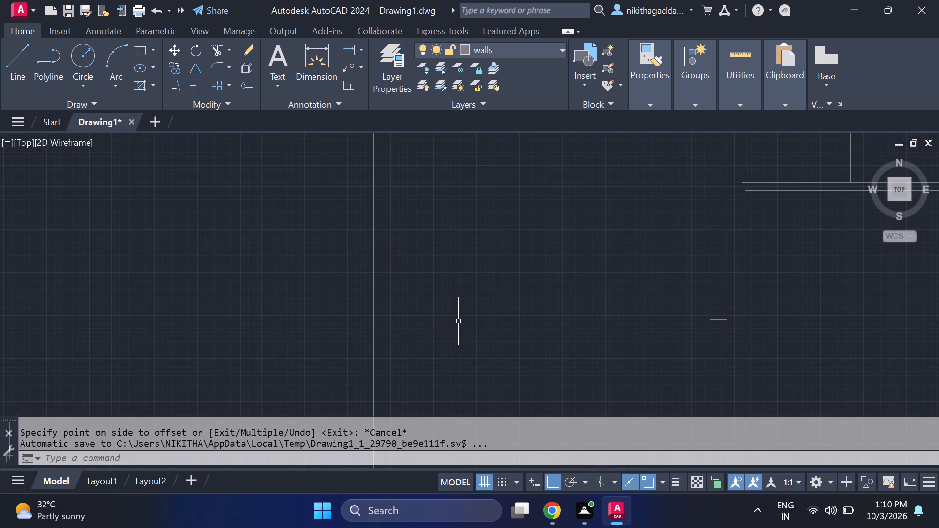
{"action": "scroll", "coordinate": [495, 245], "scroll_direction": "down", "scroll_amount": 3}
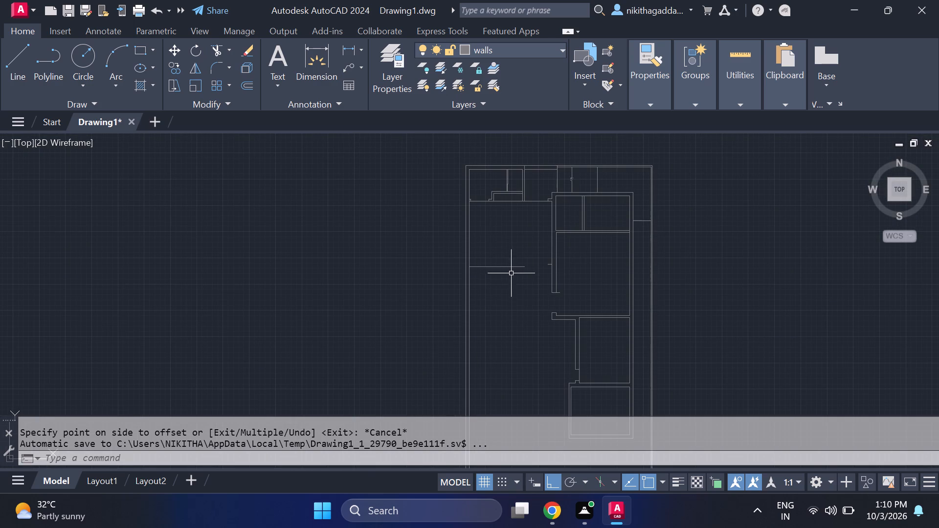
{"action": "scroll", "coordinate": [517, 267], "scroll_direction": "up", "scroll_amount": 3}
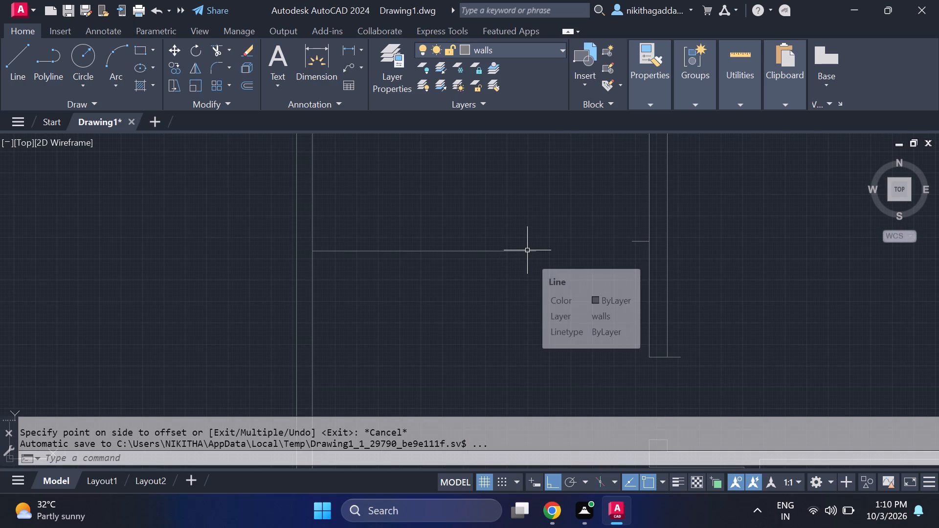
{"action": "scroll", "coordinate": [473, 265], "scroll_direction": "down", "scroll_amount": 2}
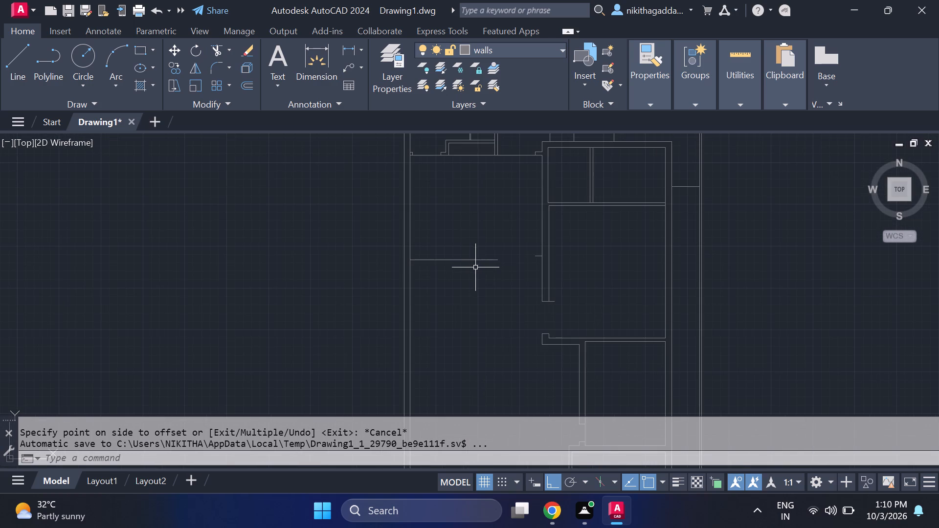
{"action": "scroll", "coordinate": [481, 288], "scroll_direction": "down", "scroll_amount": 2}
{"action": "scroll", "coordinate": [491, 264], "scroll_direction": "up", "scroll_amount": 1}
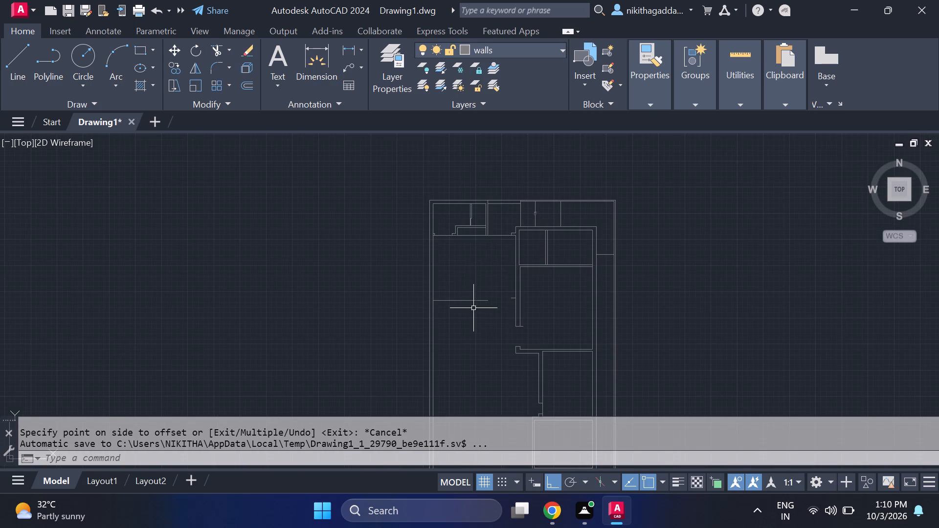
{"action": "scroll", "coordinate": [514, 262], "scroll_direction": "up", "scroll_amount": 2}
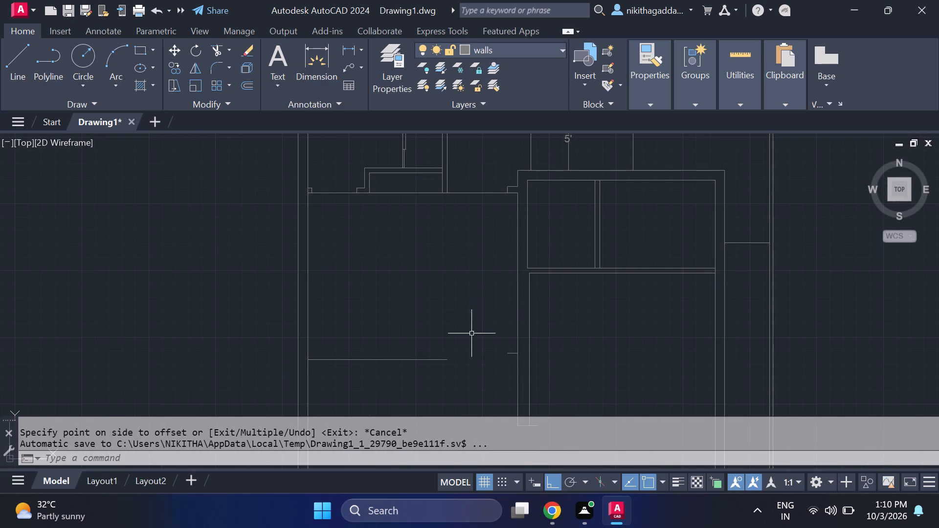
{"action": "middle_click_drag", "start_coordinate": [474, 344], "coordinate": [501, 242]}
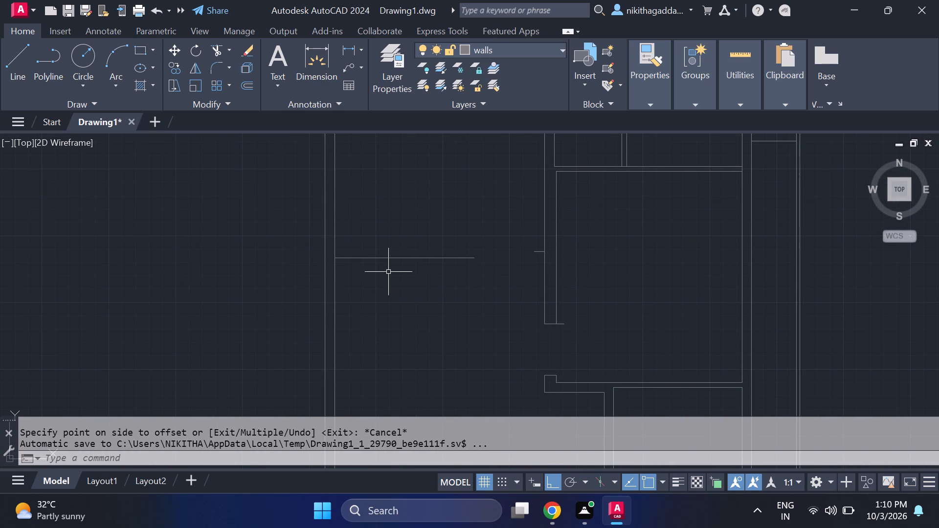
{"action": "middle_click_drag", "start_coordinate": [420, 304], "coordinate": [425, 259]}
{"action": "scroll", "coordinate": [425, 259], "scroll_direction": "up", "scroll_amount": 1}
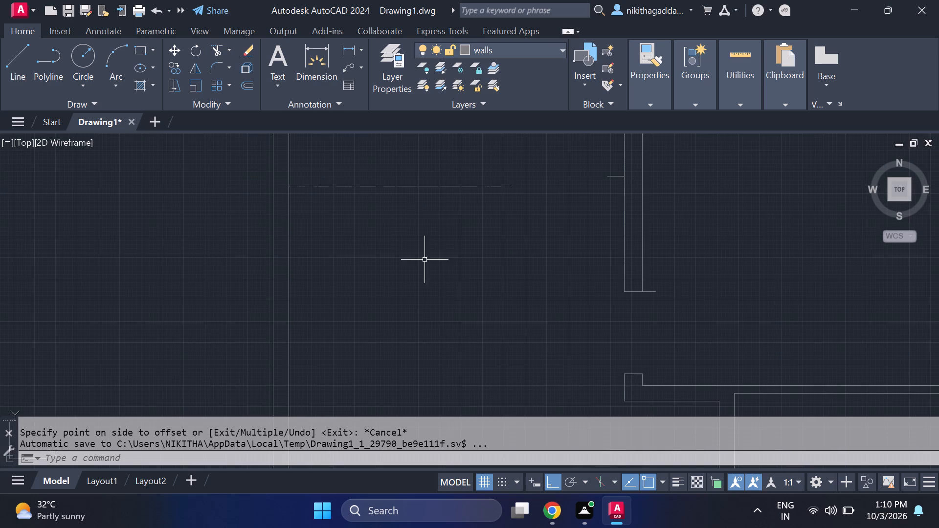
{"action": "left_click", "coordinate": [614, 176]}
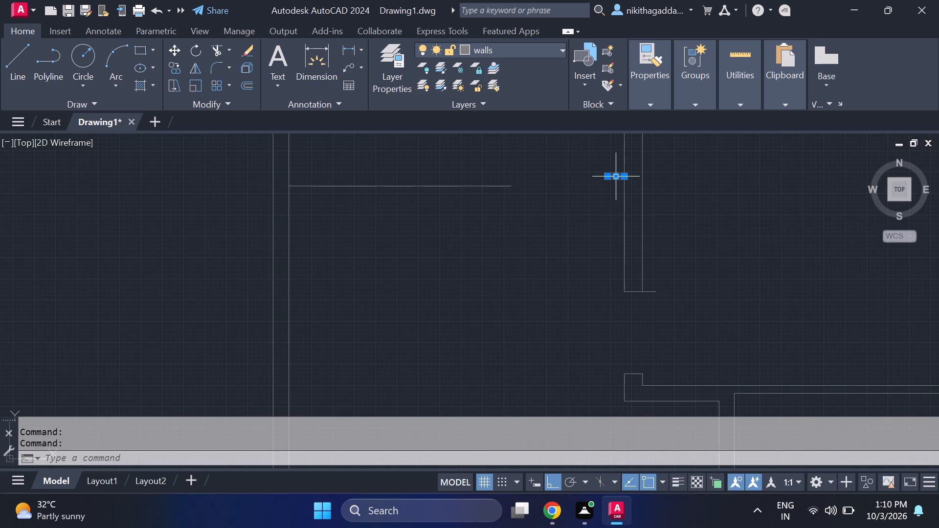
{"action": "key", "text": "Delete"}
{"action": "key", "text": "Delete"}
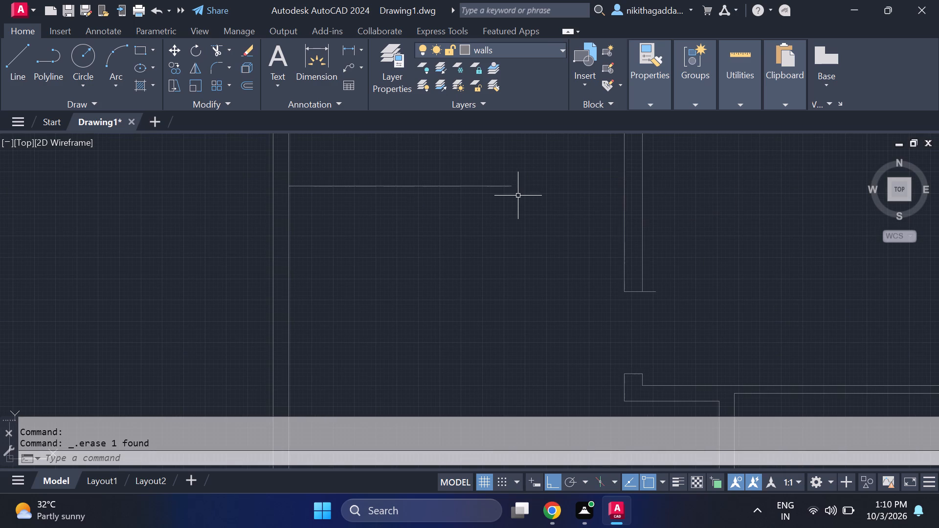
Extend the horizontal bottom wall line of the 13'-deep left room to meet the central wall.
{"action": "type", "text": "ex"}
{"action": "key", "text": "Return"}
{"action": "right_click", "coordinate": [518, 196]}
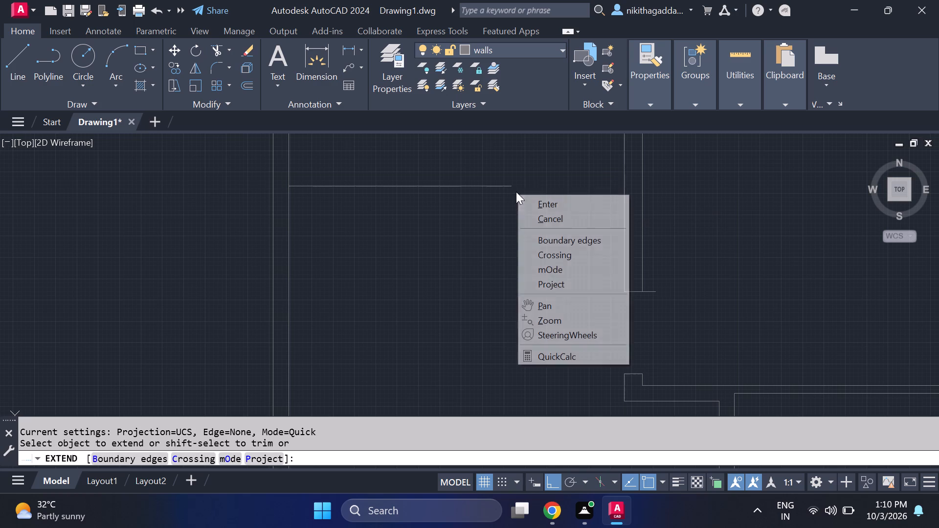
{"action": "left_click", "coordinate": [529, 202]}
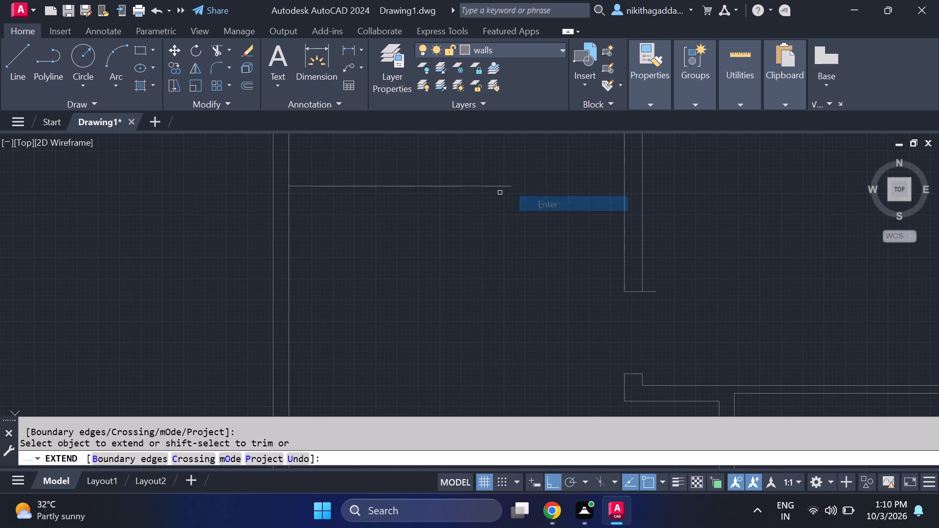
{"action": "left_click", "coordinate": [472, 188]}
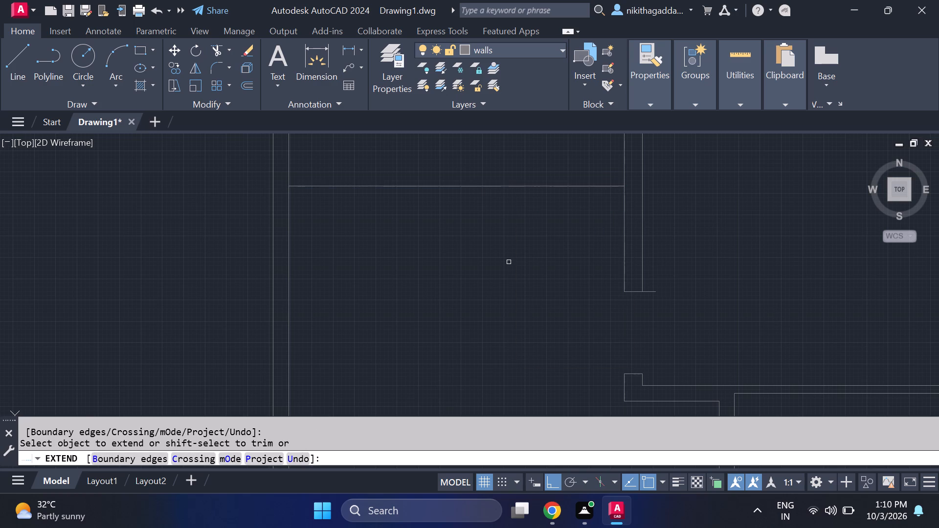
{"action": "key", "text": "Escape"}
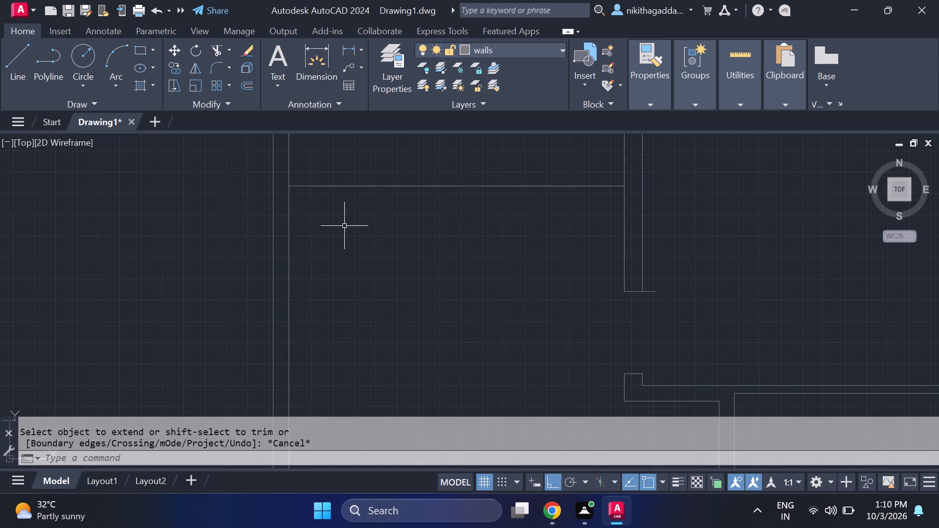
Offset the bottom wall line of the 13'-deep left room 4.5" downward to form the partition thickness.
{"action": "type", "text": "of"}
{"action": "key", "text": "Return"}
{"action": "key", "text": "4"}
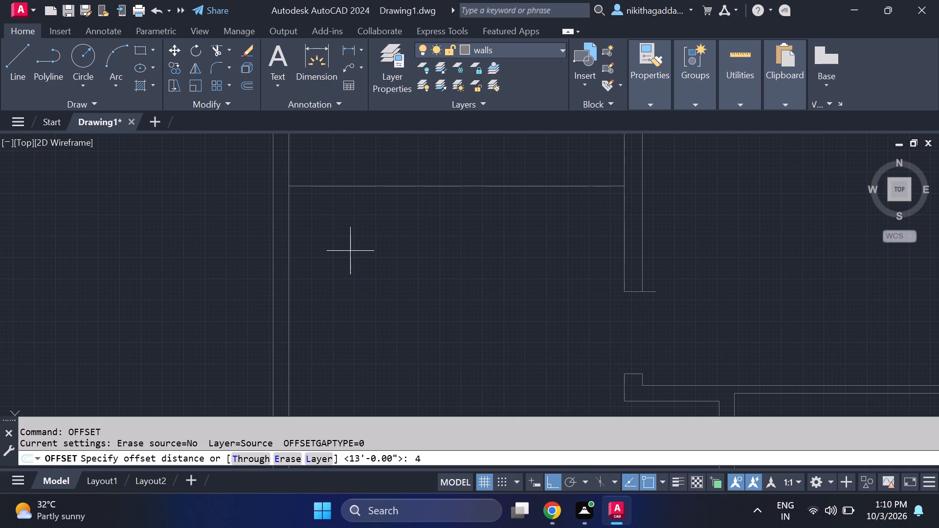
{"action": "type", "text": ".5"}
{"action": "key", "text": "shift+quotedbl"}
{"action": "key", "text": "Return"}
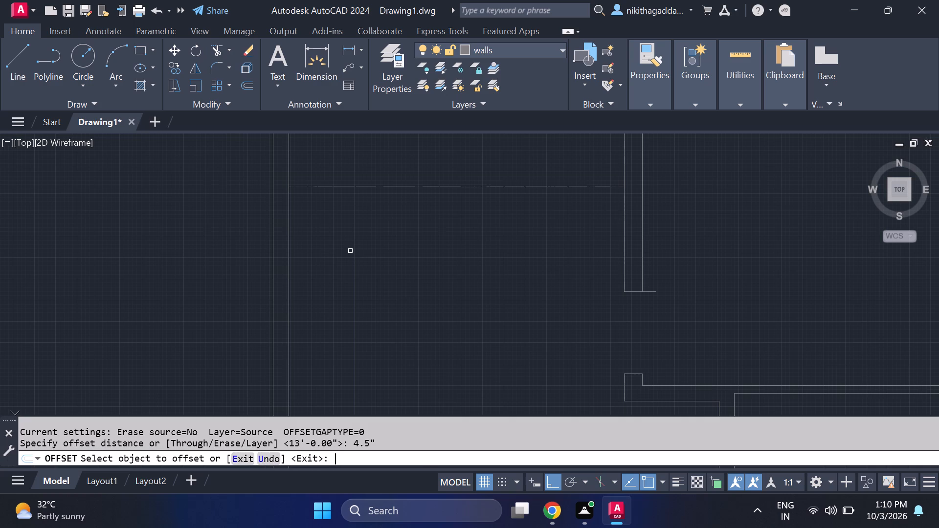
{"action": "scroll", "coordinate": [404, 212], "scroll_direction": "down", "scroll_amount": 4}
{"action": "scroll", "coordinate": [404, 204], "scroll_direction": "up", "scroll_amount": 3}
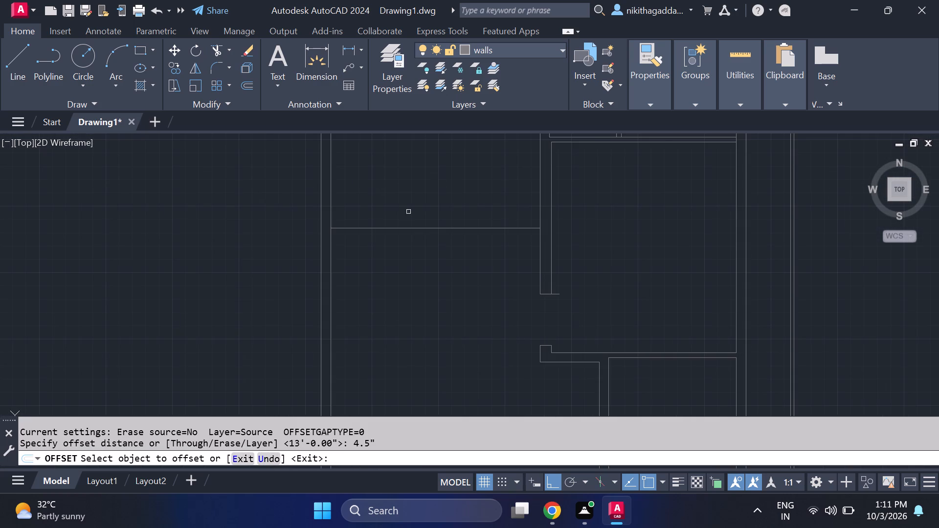
{"action": "left_click", "coordinate": [427, 227]}
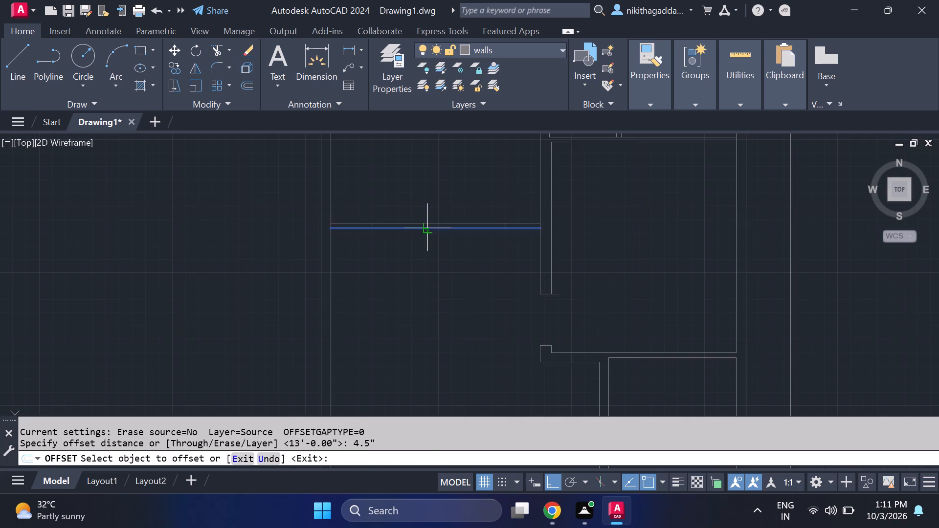
{"action": "left_click", "coordinate": [432, 340]}
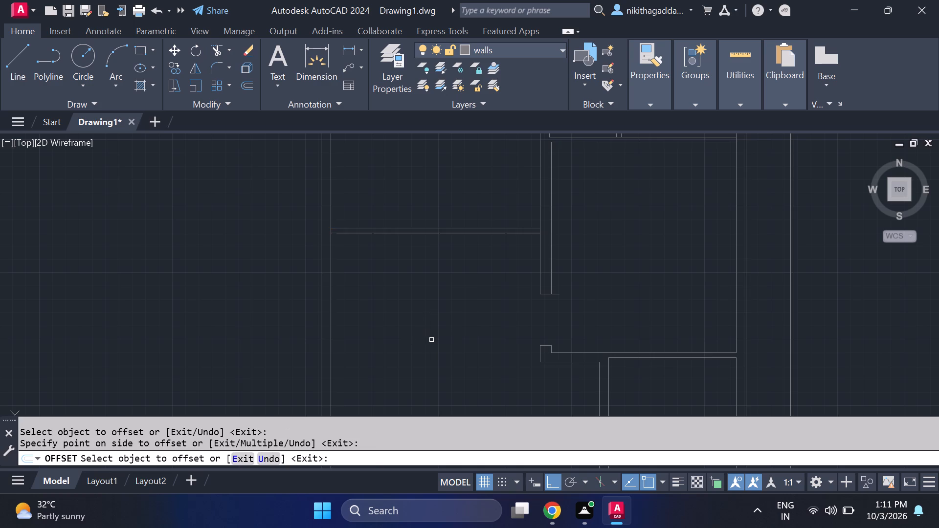
{"action": "key", "text": "Escape"}
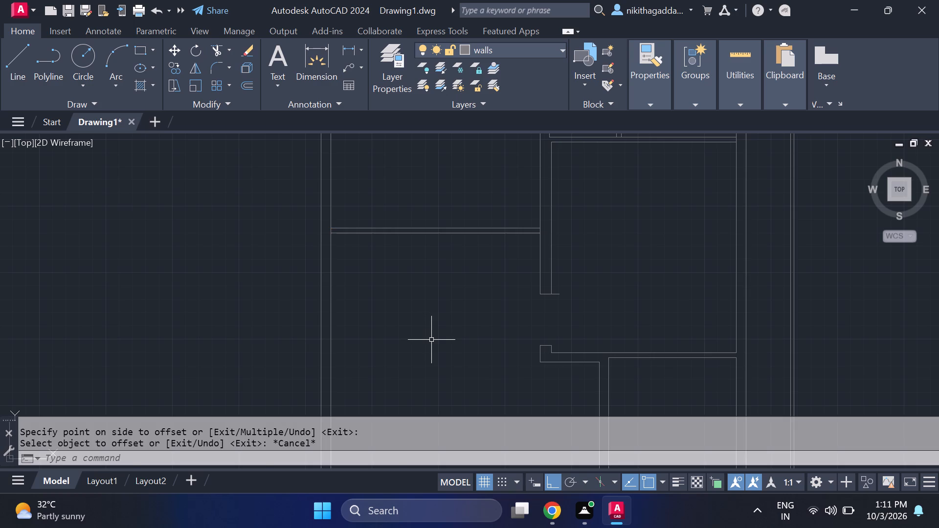
Offset the inner line of the left outer wall 10' inward, toward the central wall.
{"action": "type", "text": "of"}
{"action": "key", "text": "Return"}
{"action": "type", "text": "10'"}
{"action": "key", "text": "Return"}
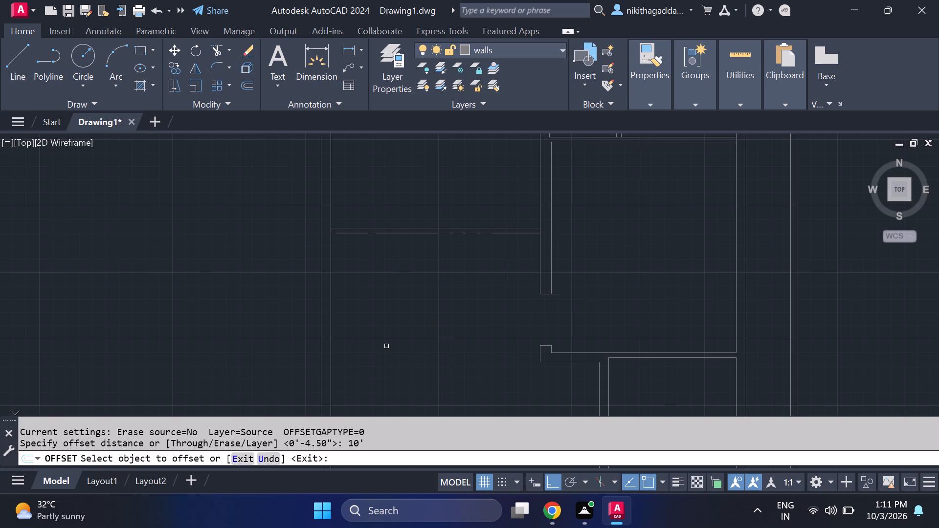
{"action": "left_click", "coordinate": [330, 327]}
{"action": "left_click", "coordinate": [486, 335]}
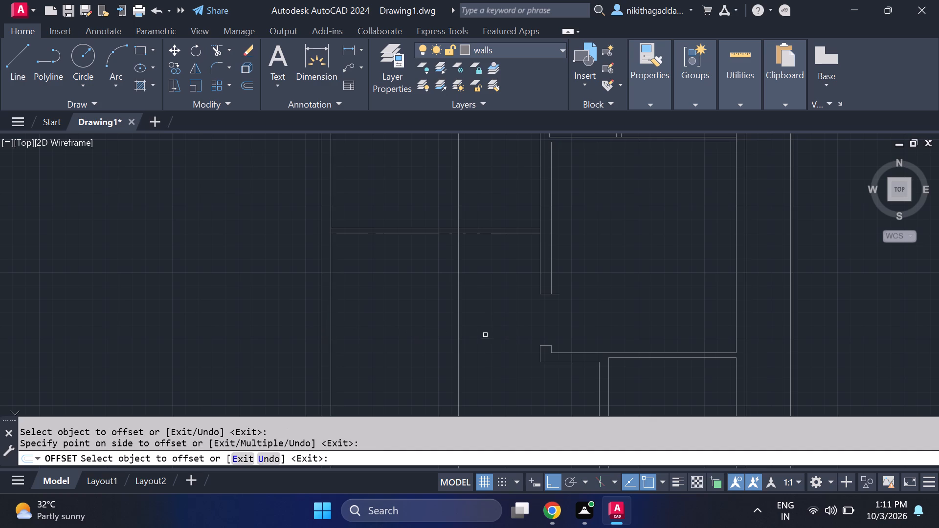
{"action": "key", "text": "Escape"}
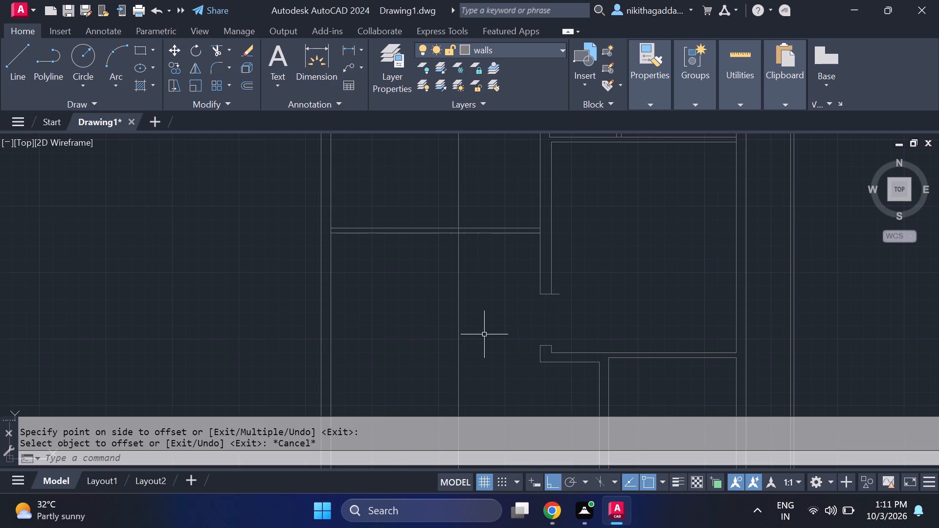
Offset the new vertical line 9" toward the central wall to form the wall thickness.
{"action": "key", "text": "o"}
{"action": "key", "text": "f"}
{"action": "key", "text": "Return"}
{"action": "type", "text": "9\""}
{"action": "key", "text": "Return"}
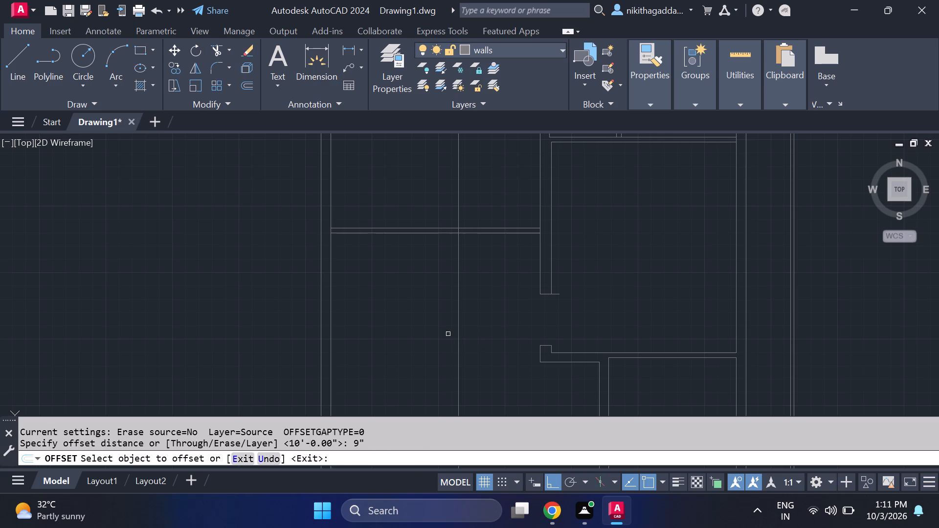
{"action": "left_click", "coordinate": [457, 307]}
{"action": "left_click", "coordinate": [476, 304]}
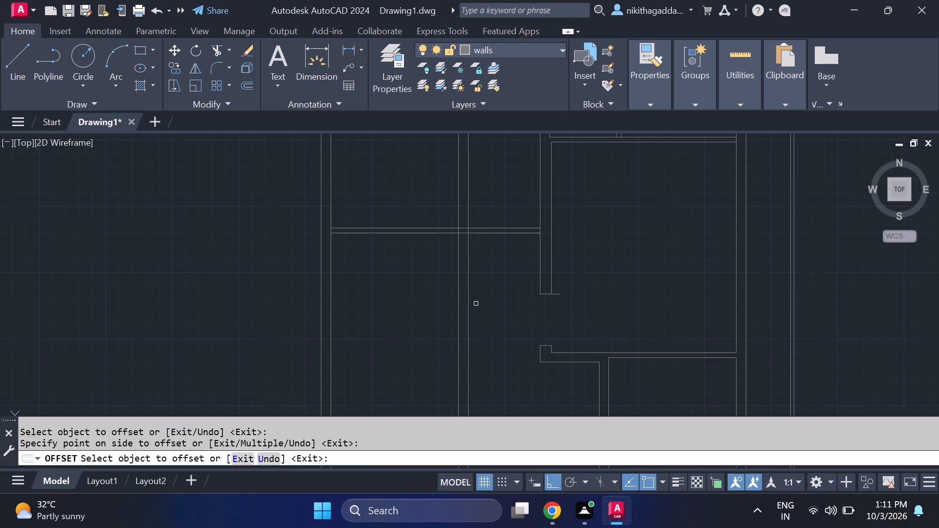
{"action": "key", "text": "Escape"}
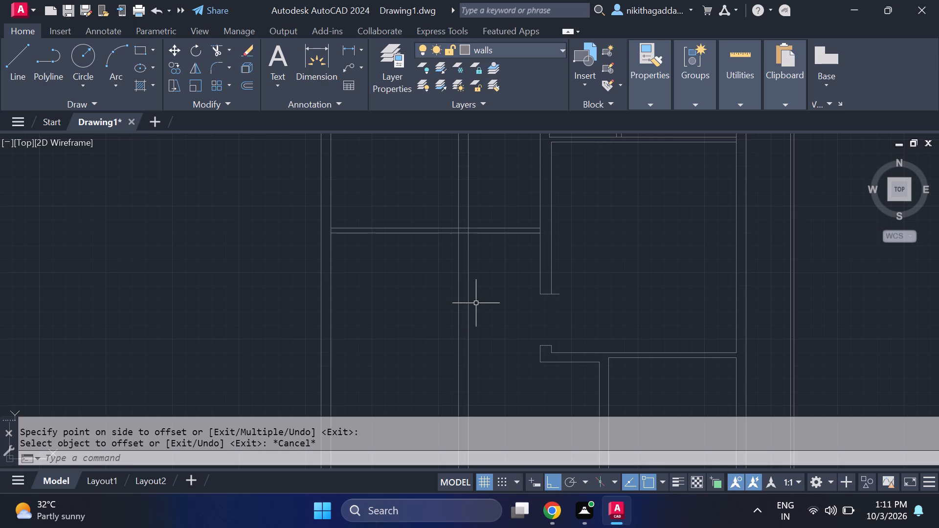
Offset the lower line of the 4.5" horizontal partition 7' downward to set the depth of the next left room.
{"action": "type", "text": "pof"}
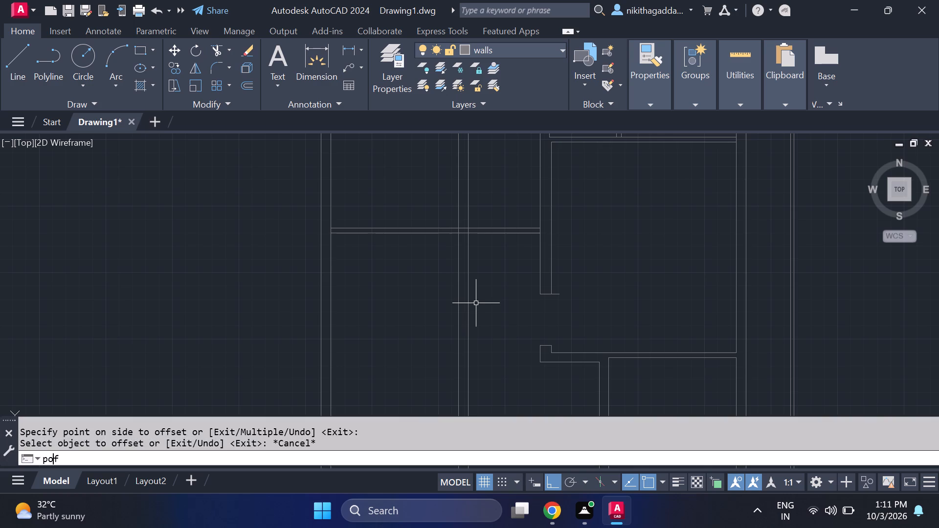
{"action": "key", "text": "Escape"}
{"action": "type", "text": "of"}
{"action": "key", "text": "Return"}
{"action": "type", "text": "7'"}
{"action": "key", "text": "Return"}
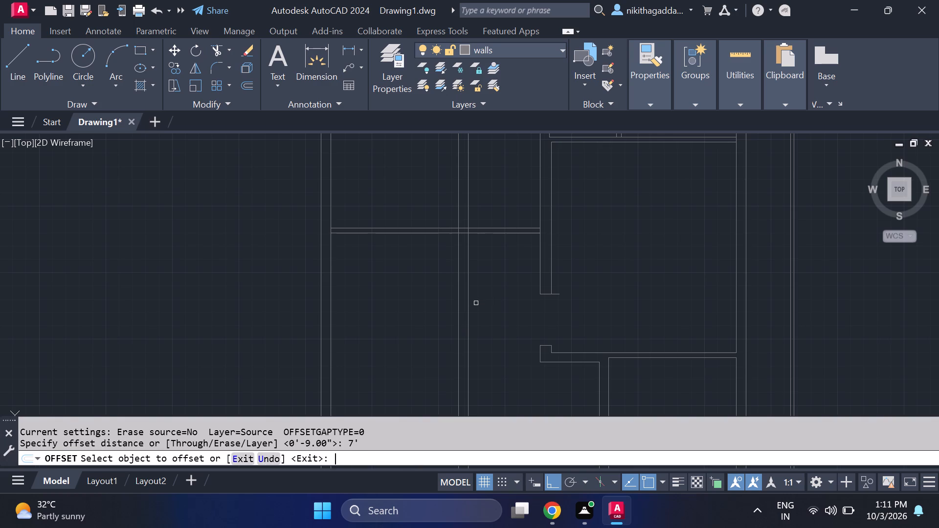
{"action": "left_click", "coordinate": [401, 235]}
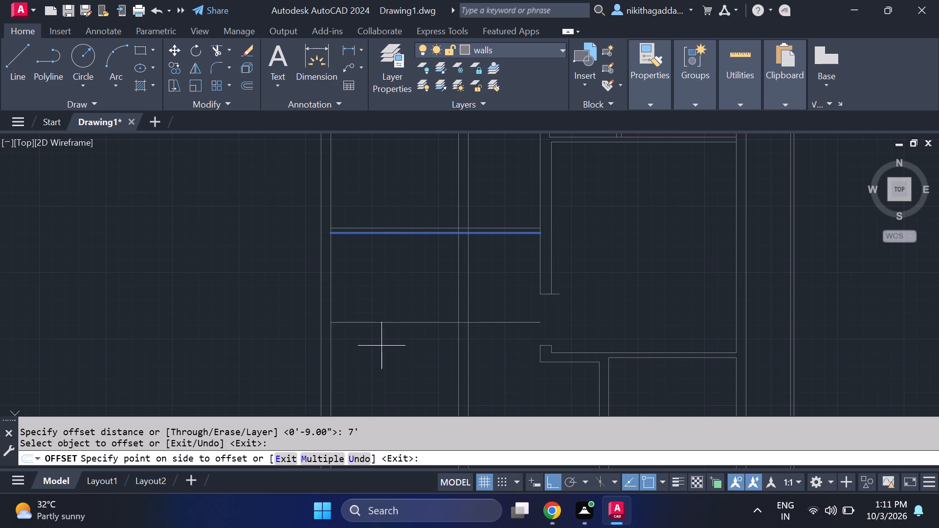
{"action": "left_click", "coordinate": [381, 346]}
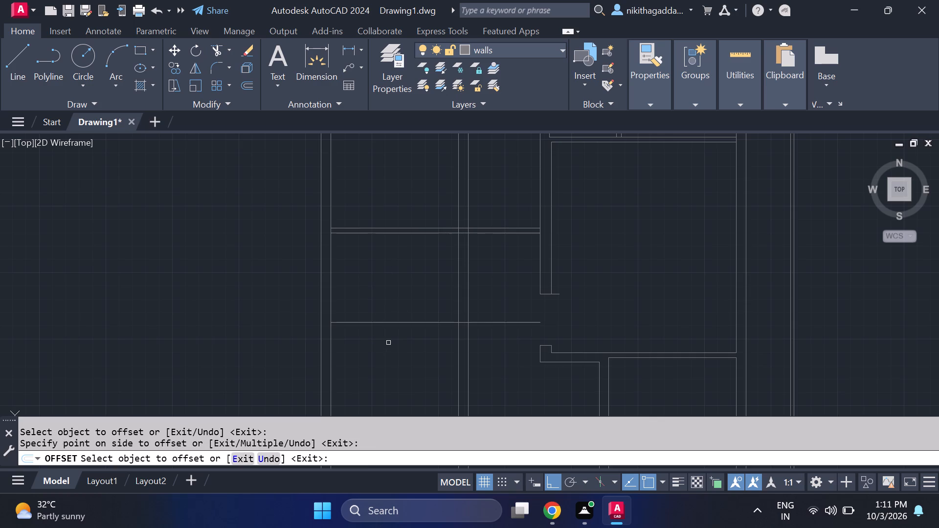
{"action": "key", "text": "Escape"}
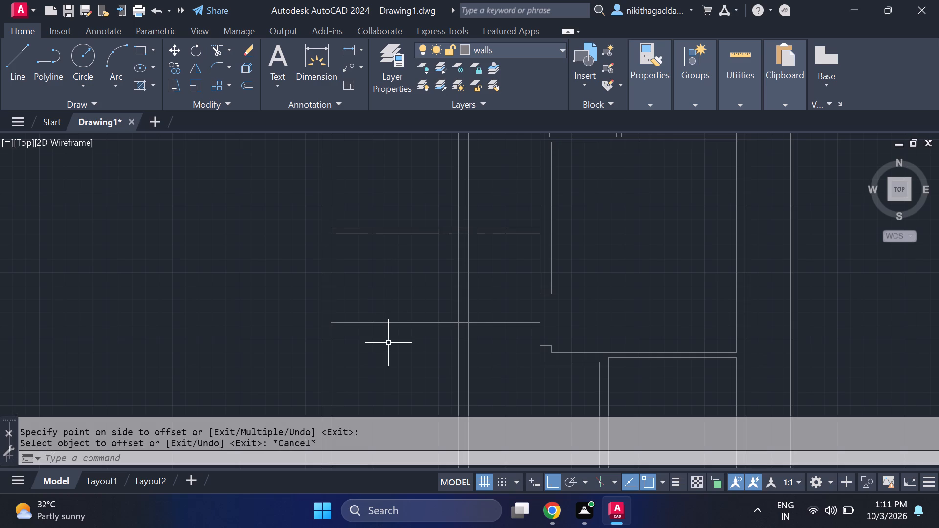
Offset the bottom line of the 7'-deep left room 9" downward to form the wall thickness.
{"action": "type", "text": "of"}
{"action": "key", "text": "Return"}
{"action": "type", "text": "9\""}
{"action": "key", "text": "Return"}
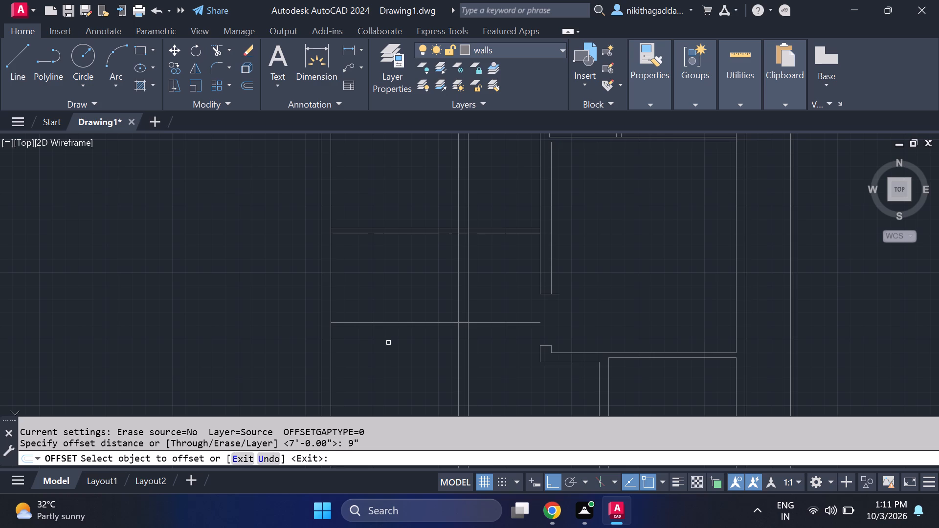
{"action": "left_click", "coordinate": [398, 323]}
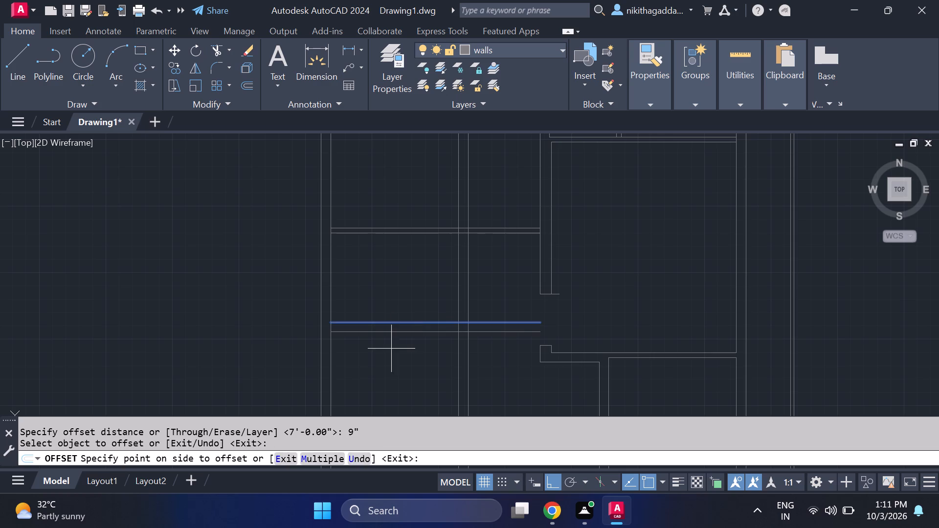
{"action": "left_click", "coordinate": [391, 349]}
{"action": "key", "text": "Escape"}
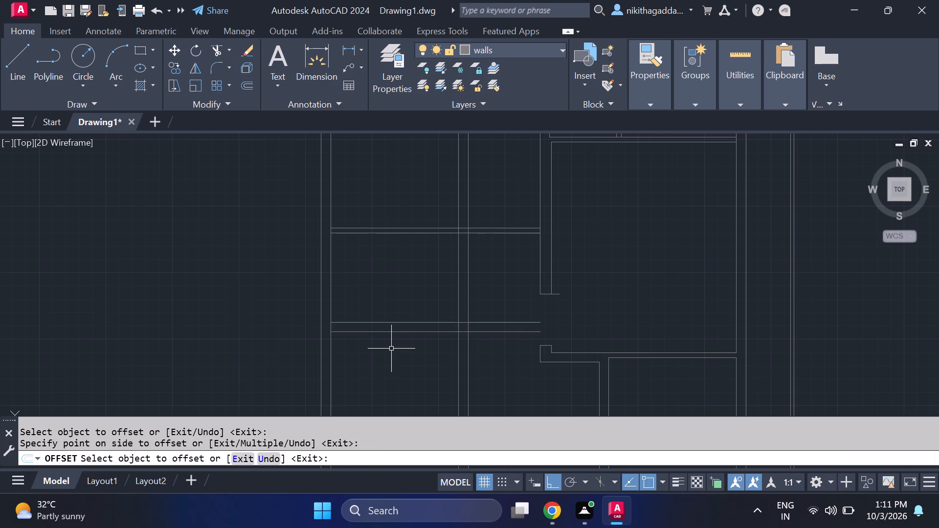
Trim the lower line of the 4.5" partition back to the near face of the 9" vertical wall, removing its part toward the central wall.
{"action": "scroll", "coordinate": [506, 241], "scroll_direction": "up", "scroll_amount": 1}
{"action": "type", "text": "tr'"}
{"action": "key", "text": "Return"}
{"action": "left_click", "coordinate": [511, 229]}
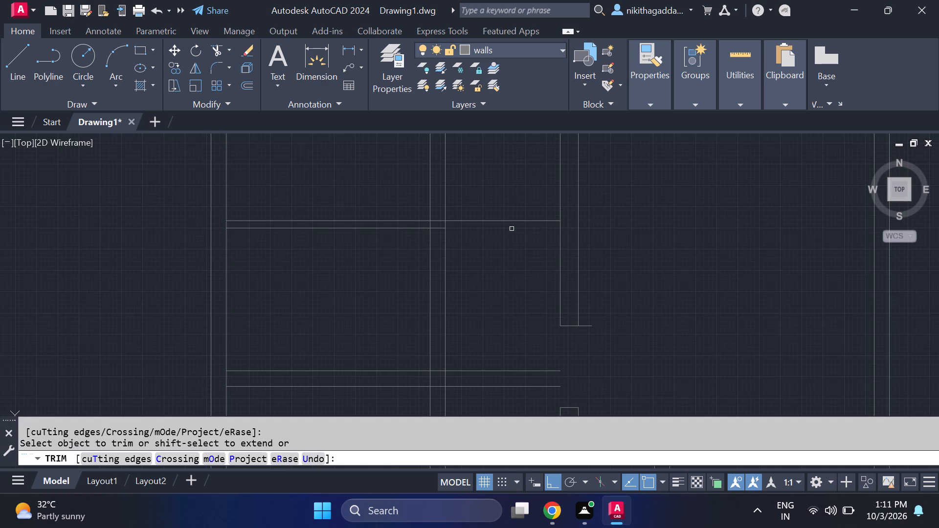
{"action": "left_click", "coordinate": [439, 228]}
{"action": "key", "text": "Escape"}
Offset the upper line of the horizontal partition below the 13'-deep room 9" downward.
{"action": "type", "text": "of"}
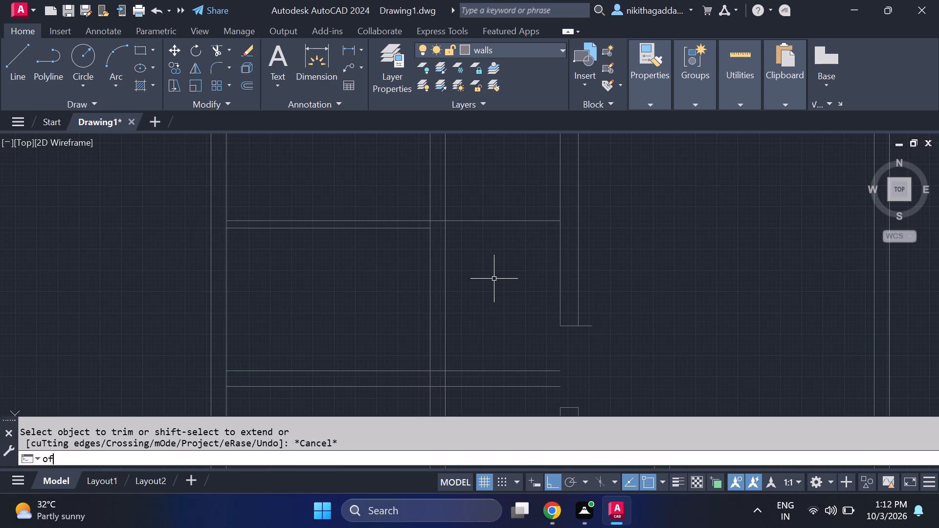
{"action": "key", "text": "Return"}
{"action": "type", "text": "9\""}
{"action": "key", "text": "Return"}
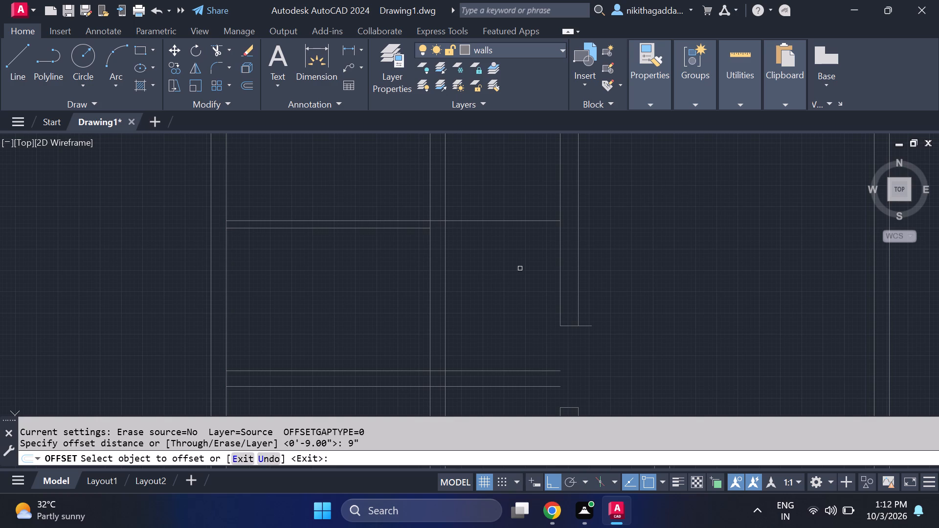
{"action": "left_click", "coordinate": [529, 221]}
{"action": "left_click", "coordinate": [520, 275]}
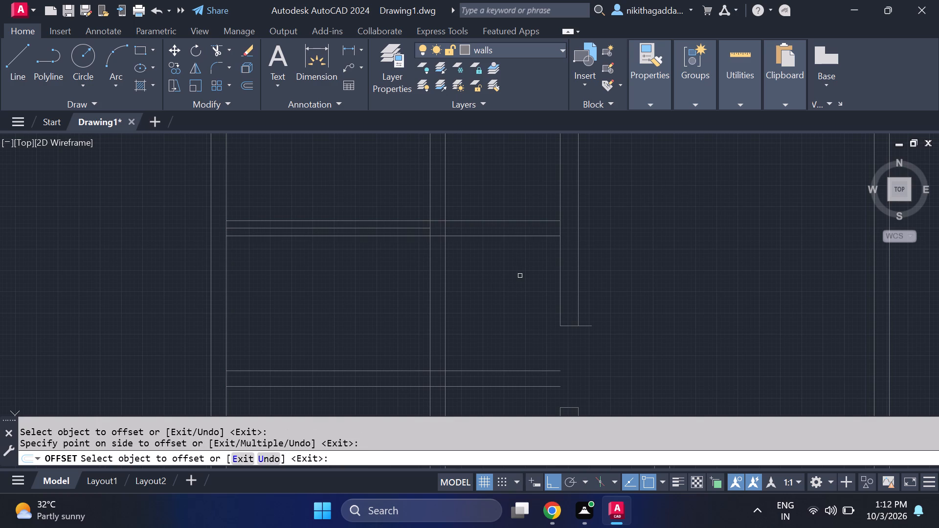
{"action": "key", "text": "Escape"}
Trim the new 9" offset line so it remains only between the vertical partition wall and the central wall.
{"action": "type", "text": "tr"}
{"action": "key", "text": "Return"}
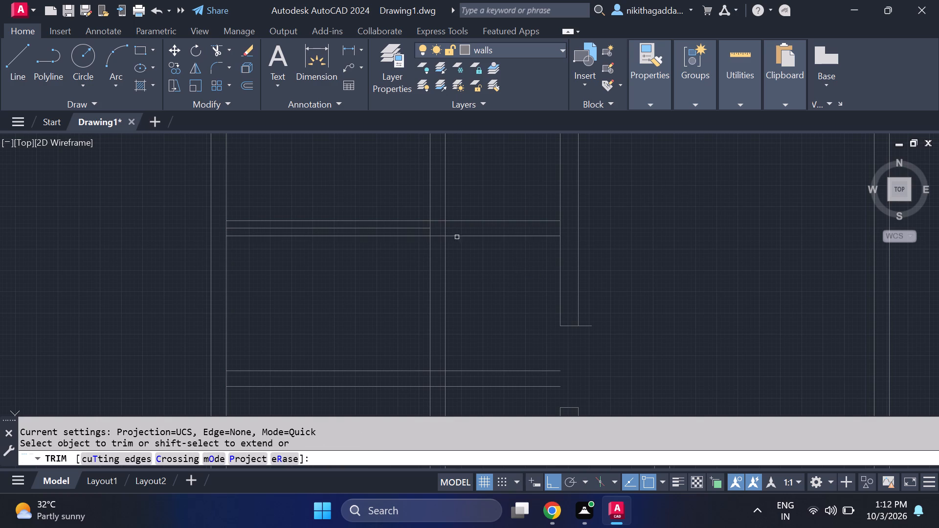
{"action": "left_click", "coordinate": [405, 235]}
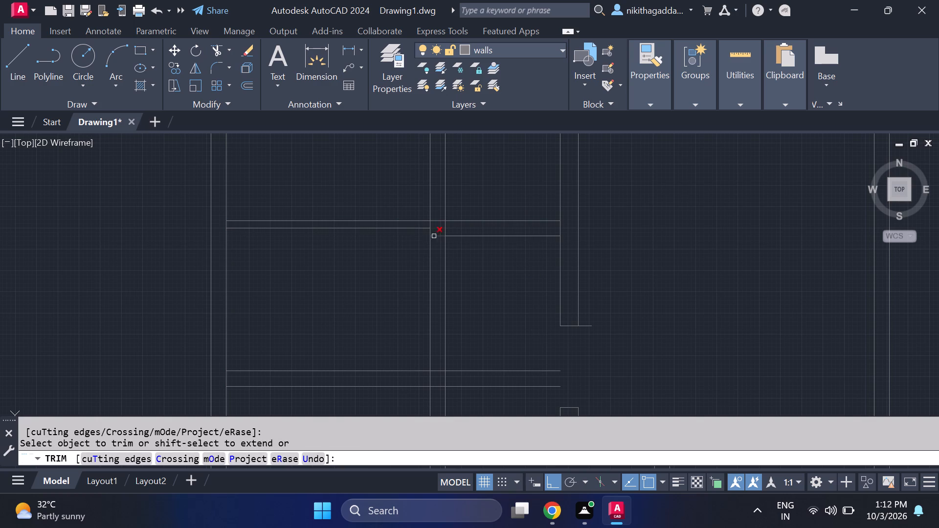
{"action": "left_click", "coordinate": [440, 236]}
{"action": "scroll", "coordinate": [510, 307], "scroll_direction": "down", "scroll_amount": 3}
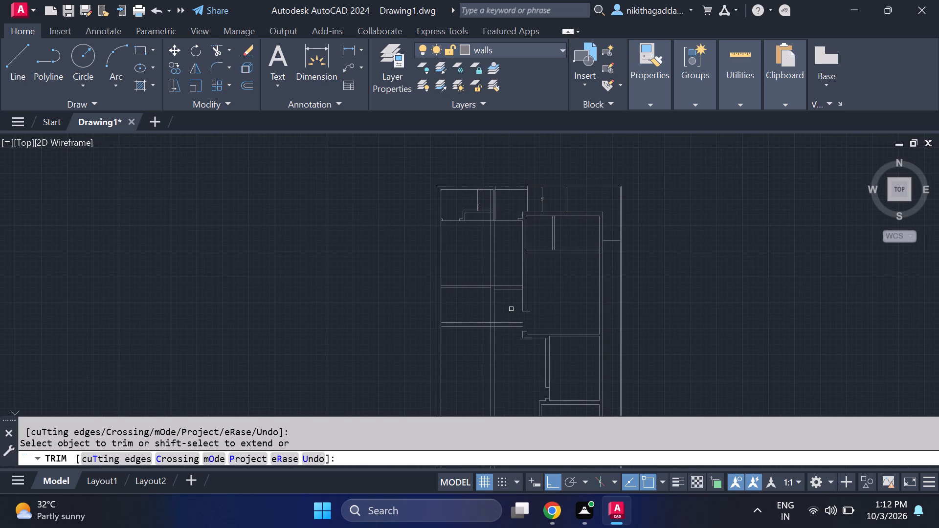
{"action": "scroll", "coordinate": [511, 309], "scroll_direction": "up", "scroll_amount": 2}
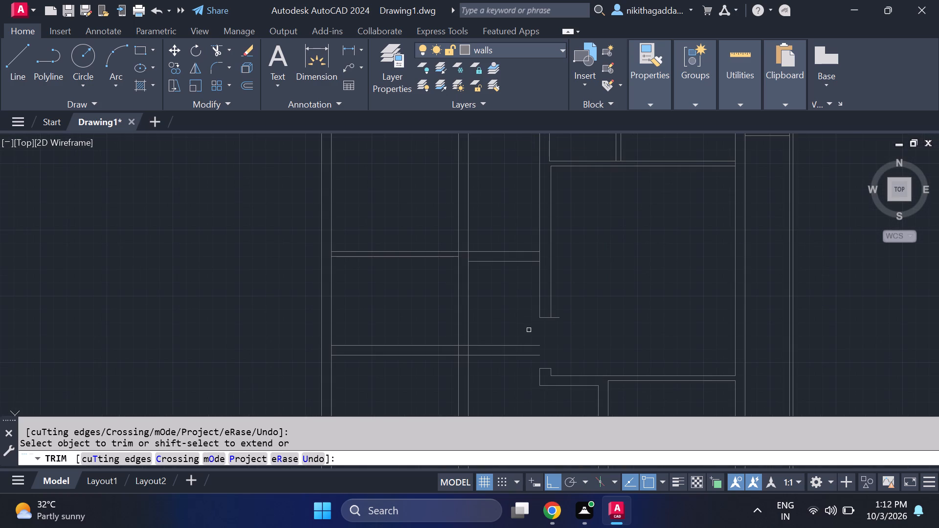
{"action": "middle_click_drag", "start_coordinate": [527, 328], "coordinate": [505, 234]}
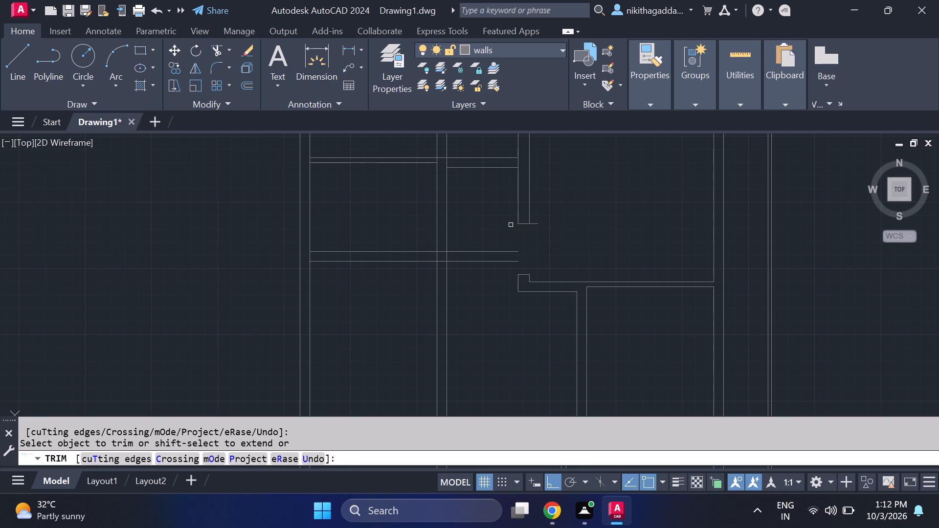
{"action": "middle_click_drag", "start_coordinate": [511, 225], "coordinate": [505, 293]}
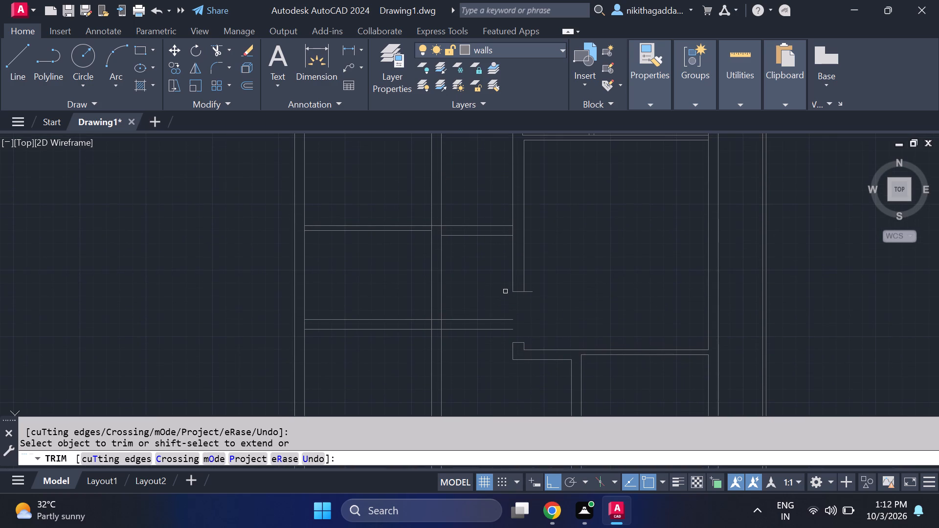
{"action": "key", "text": "Escape"}
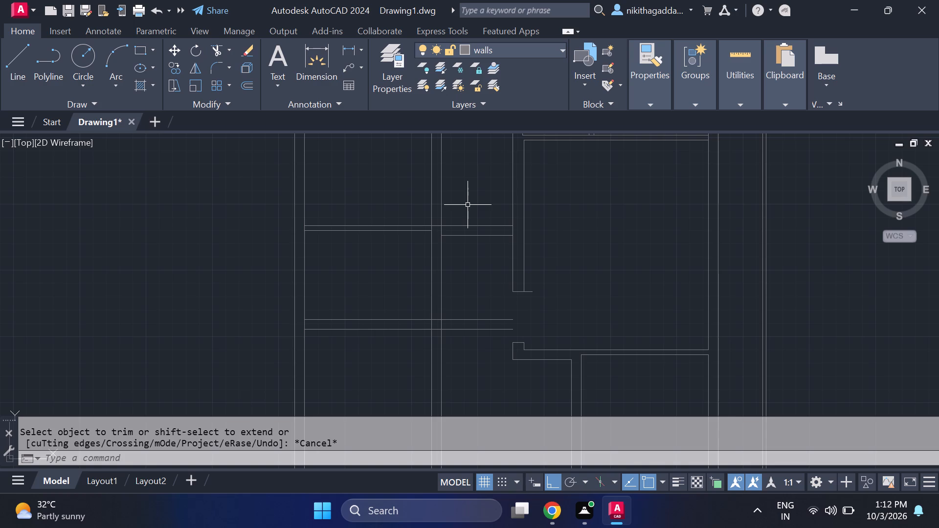
Draw a vertical line closing the central wall's opening along its left face, between the upper and lower jamb corners.
{"action": "type", "text": "tr"}
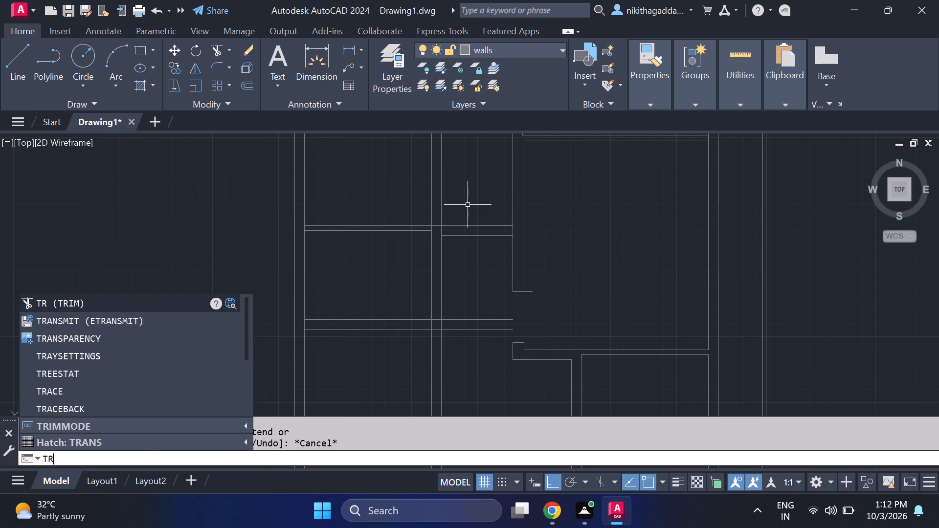
{"action": "key", "text": "Escape"}
{"action": "key", "text": "l"}
{"action": "key", "text": "Return"}
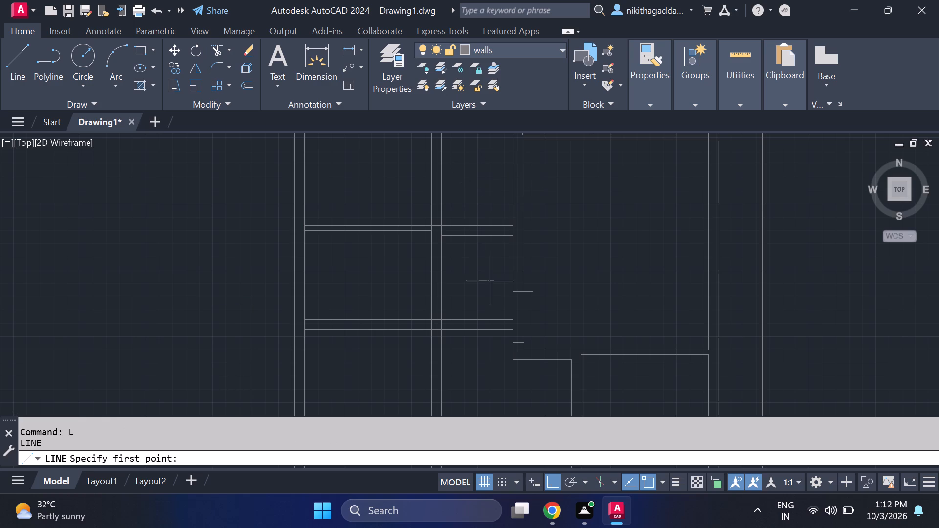
{"action": "left_click", "coordinate": [514, 294]}
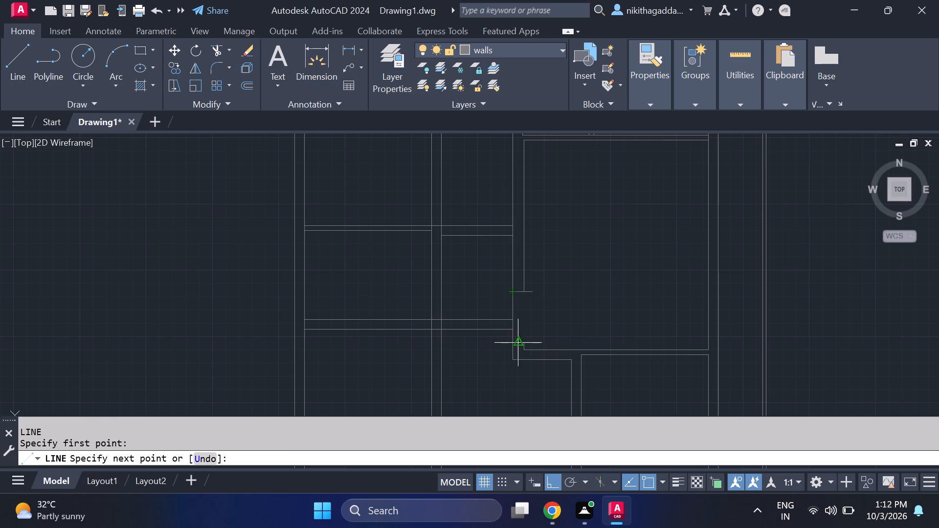
{"action": "left_click", "coordinate": [510, 341]}
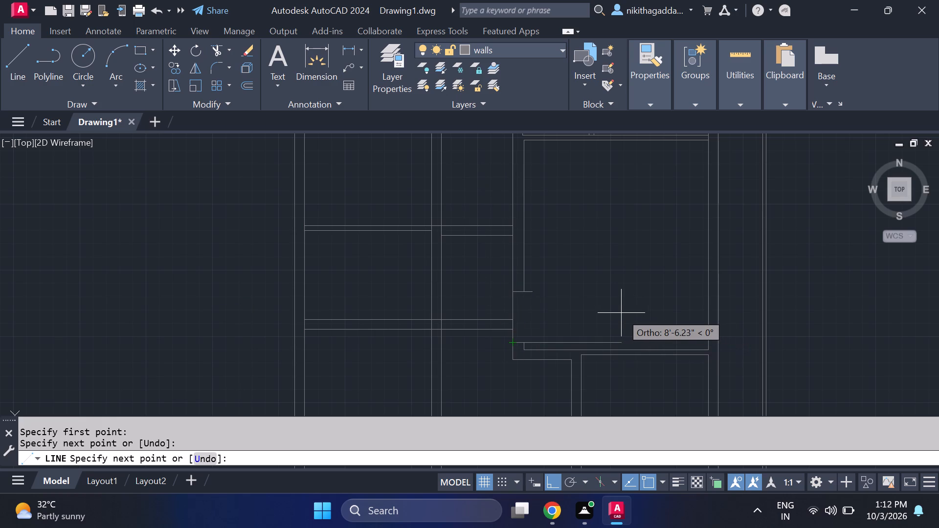
{"action": "key", "text": "Escape"}
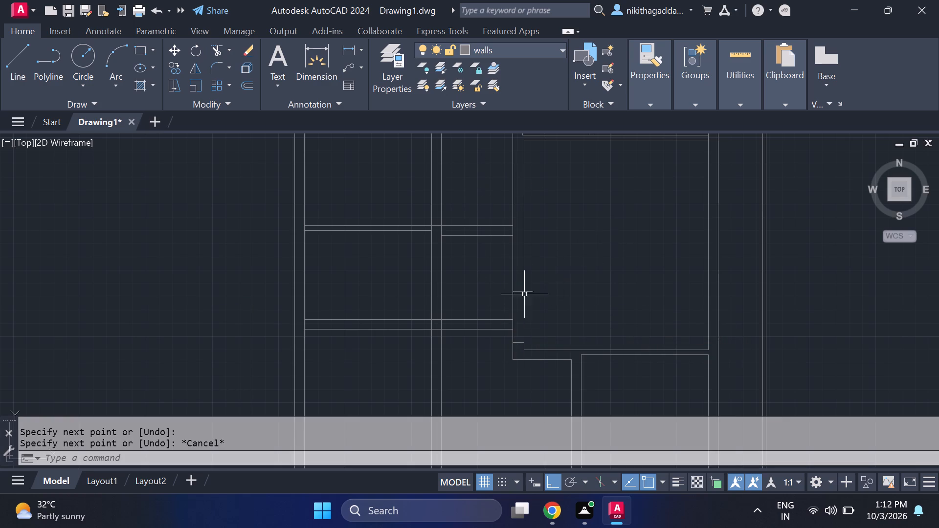
Move the lower jamb line of the central wall opening about 1'-11" straight up.
{"action": "scroll", "coordinate": [486, 359], "scroll_direction": "up", "scroll_amount": 1}
{"action": "scroll", "coordinate": [497, 351], "scroll_direction": "down", "scroll_amount": 2}
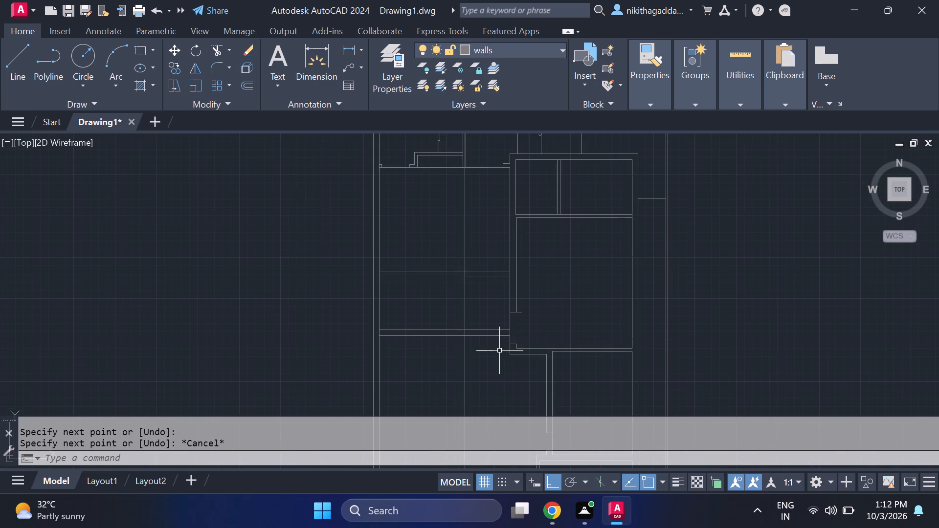
{"action": "scroll", "coordinate": [515, 349], "scroll_direction": "up", "scroll_amount": 1}
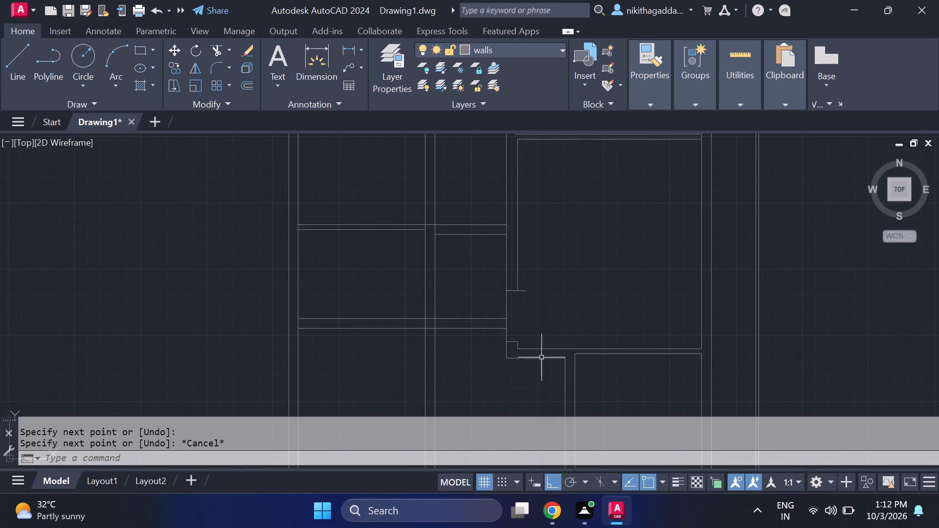
{"action": "scroll", "coordinate": [525, 350], "scroll_direction": "up", "scroll_amount": 1}
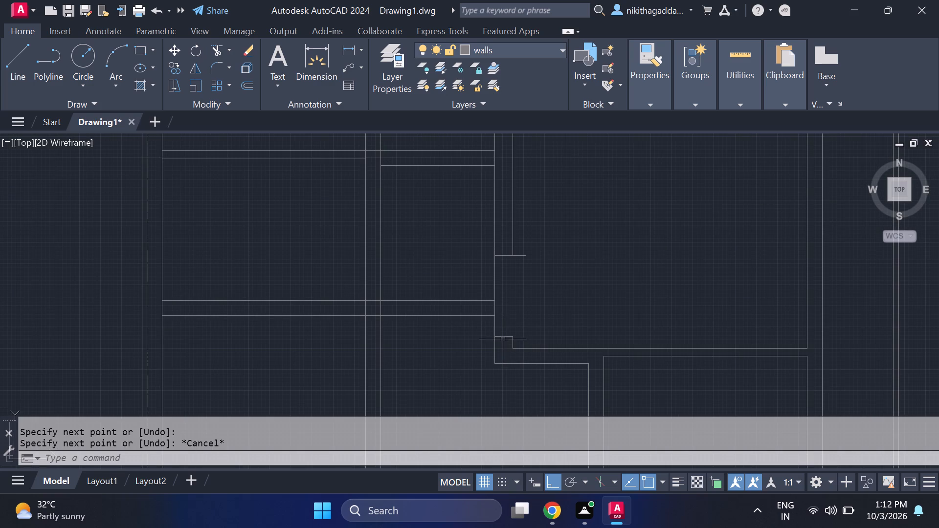
{"action": "left_click", "coordinate": [503, 337]}
{"action": "key", "text": "m"}
{"action": "key", "text": "Return"}
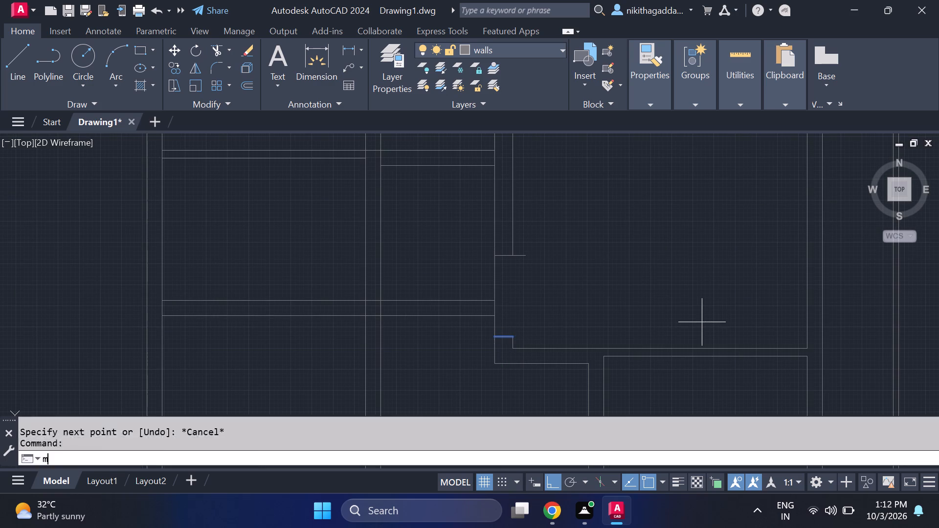
{"action": "left_click", "coordinate": [516, 337]}
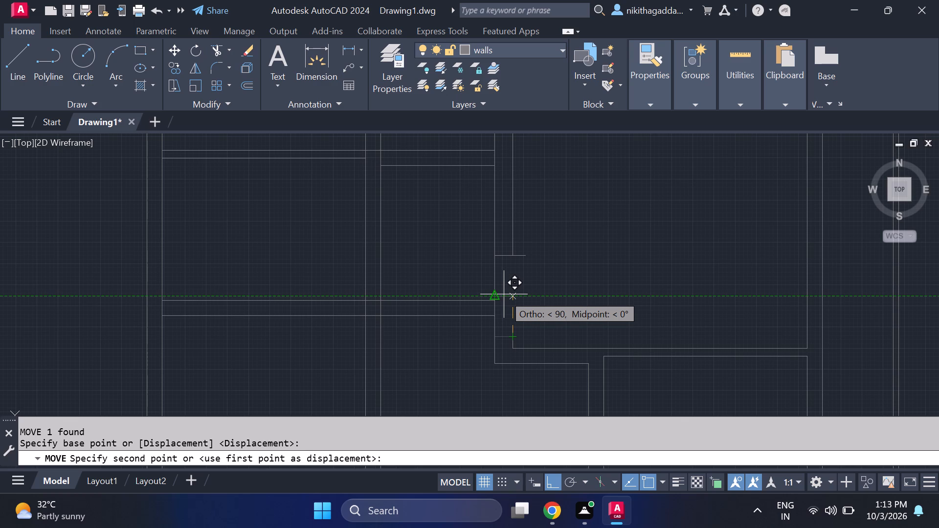
{"action": "scroll", "coordinate": [504, 294], "scroll_direction": "up", "scroll_amount": 3}
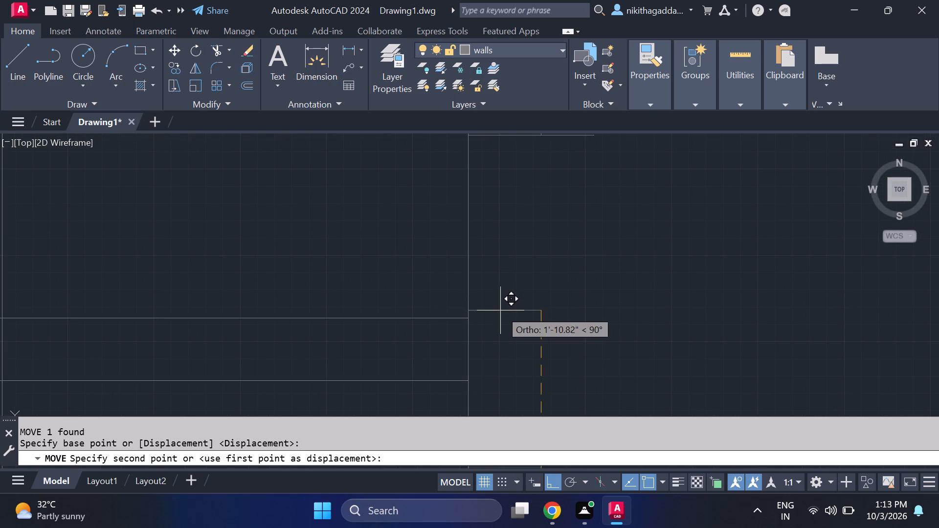
{"action": "left_click", "coordinate": [500, 311]}
{"action": "scroll", "coordinate": [573, 293], "scroll_direction": "down", "scroll_amount": 5}
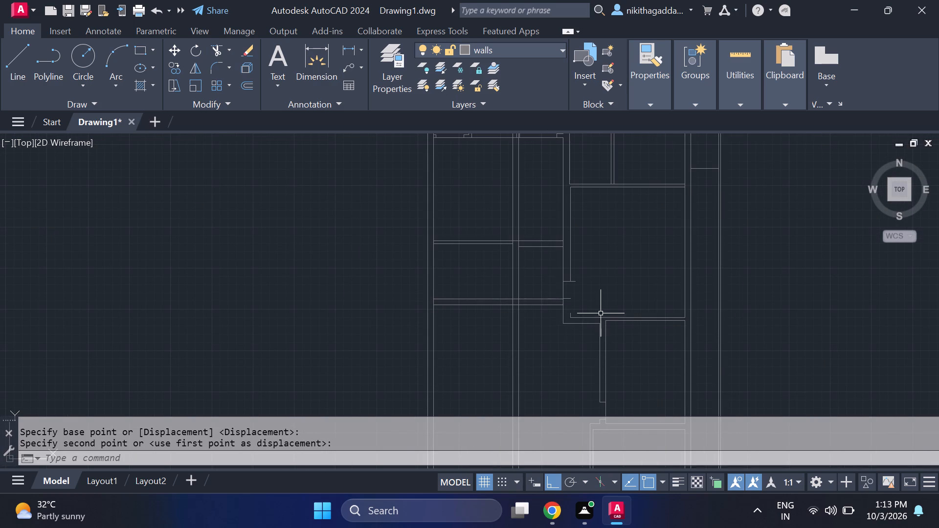
Extend the short vertical line on the right face of the central wall up to the moved jamb line.
{"action": "scroll", "coordinate": [584, 301], "scroll_direction": "up", "scroll_amount": 2}
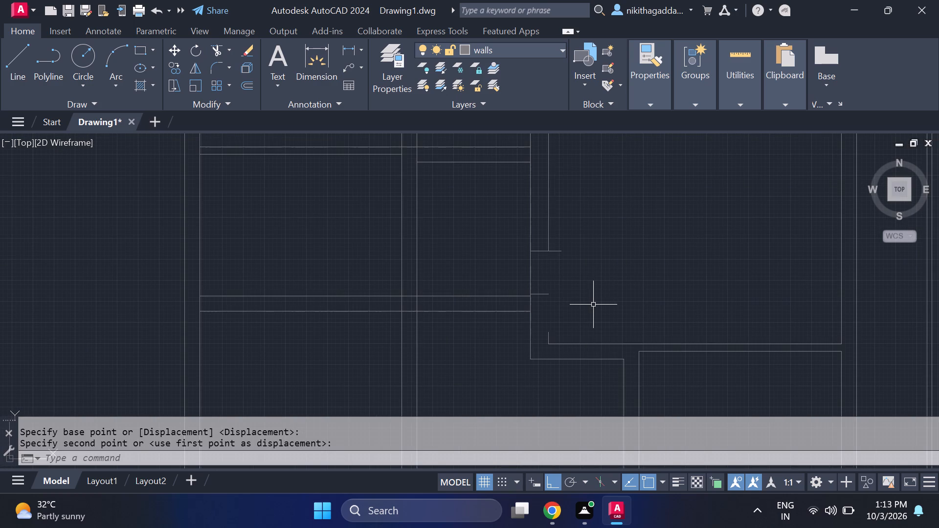
{"action": "type", "text": "ex"}
{"action": "key", "text": "Return"}
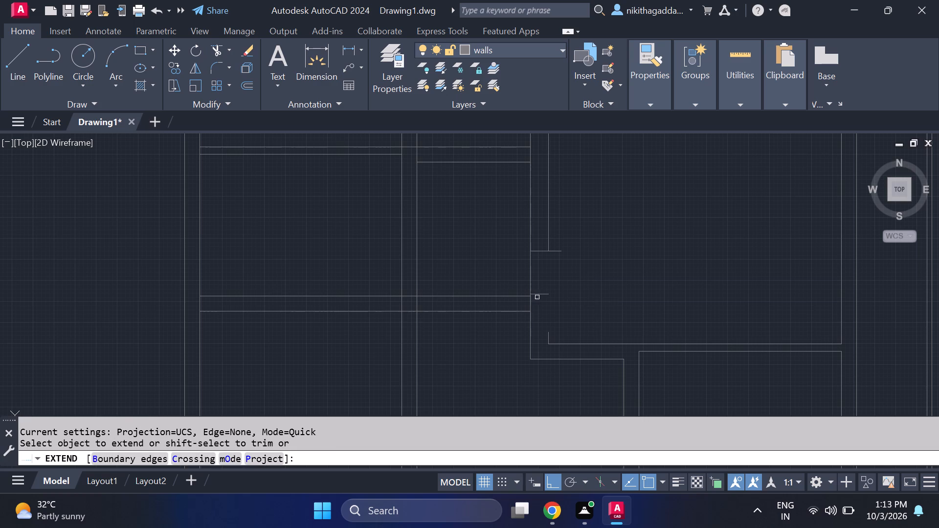
{"action": "left_click", "coordinate": [548, 336]}
{"action": "scroll", "coordinate": [547, 272], "scroll_direction": "down", "scroll_amount": 3}
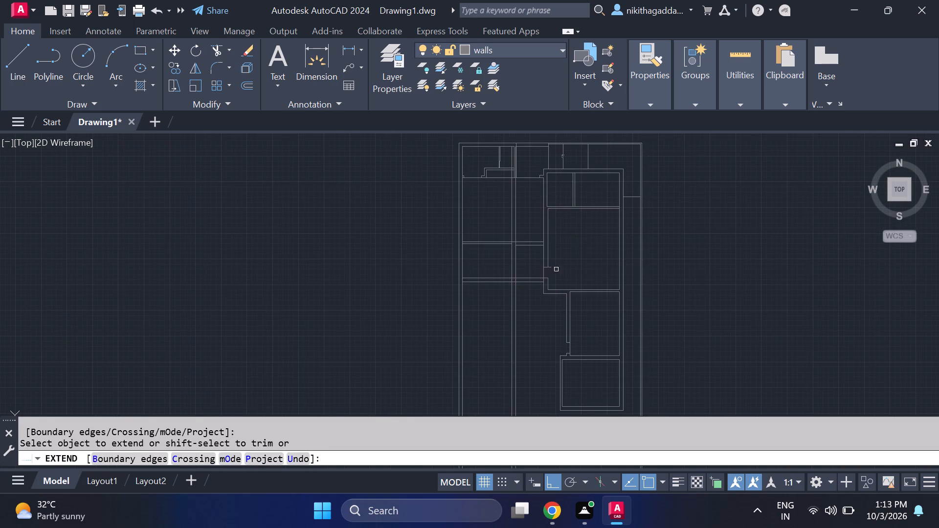
{"action": "scroll", "coordinate": [560, 259], "scroll_direction": "up", "scroll_amount": 2}
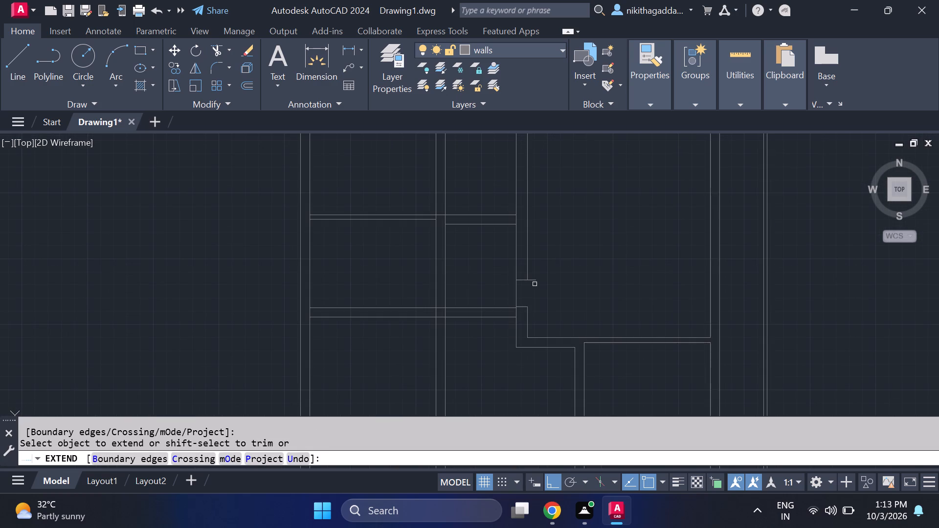
{"action": "scroll", "coordinate": [535, 284], "scroll_direction": "up", "scroll_amount": 2}
{"action": "scroll", "coordinate": [544, 299], "scroll_direction": "down", "scroll_amount": 3}
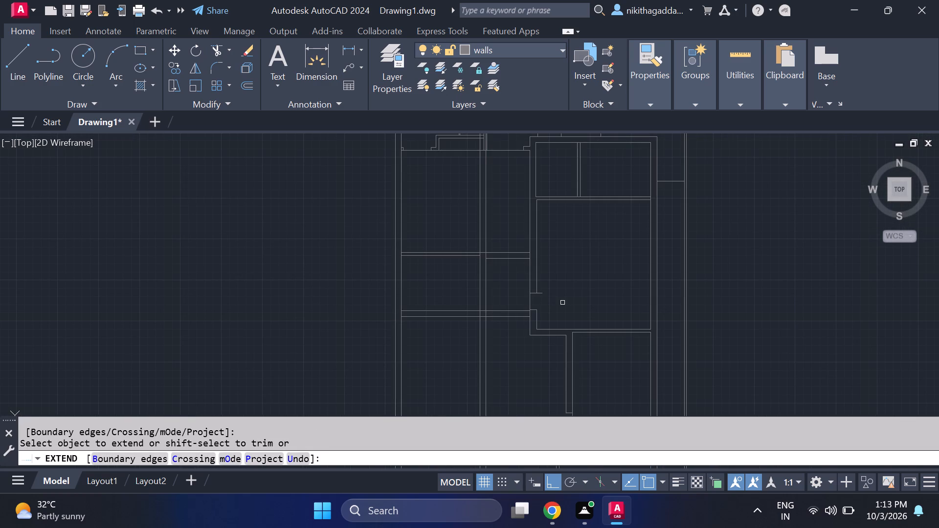
{"action": "key", "text": "Escape"}
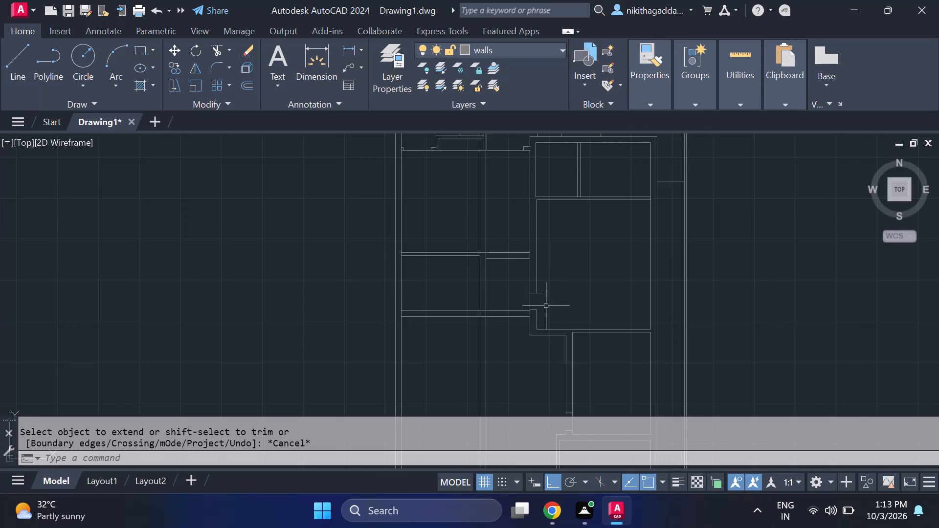
Trim the end of the upper jamb line that projects past the central wall's right face.
{"action": "scroll", "coordinate": [545, 308], "scroll_direction": "up", "scroll_amount": 2}
{"action": "type", "text": "tr"}
{"action": "key", "text": "Return"}
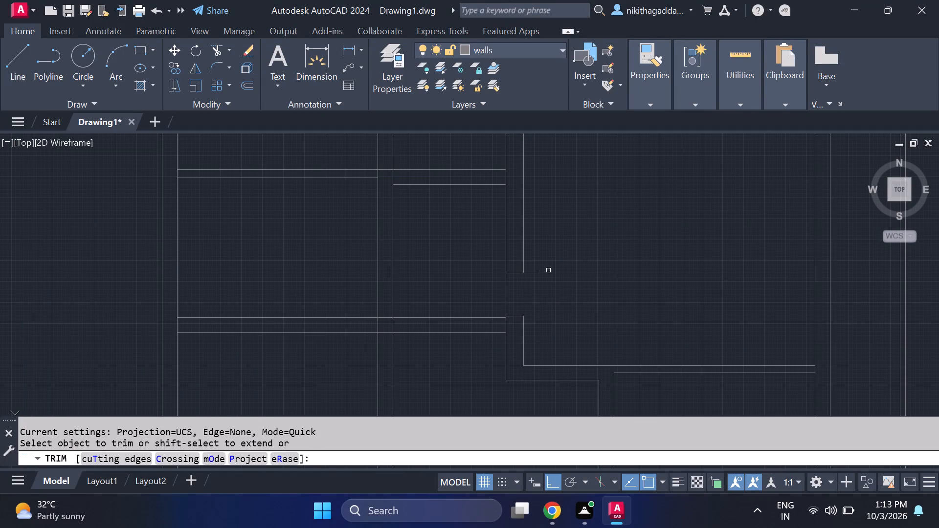
{"action": "left_click", "coordinate": [533, 273]}
{"action": "scroll", "coordinate": [537, 276], "scroll_direction": "down", "scroll_amount": 4}
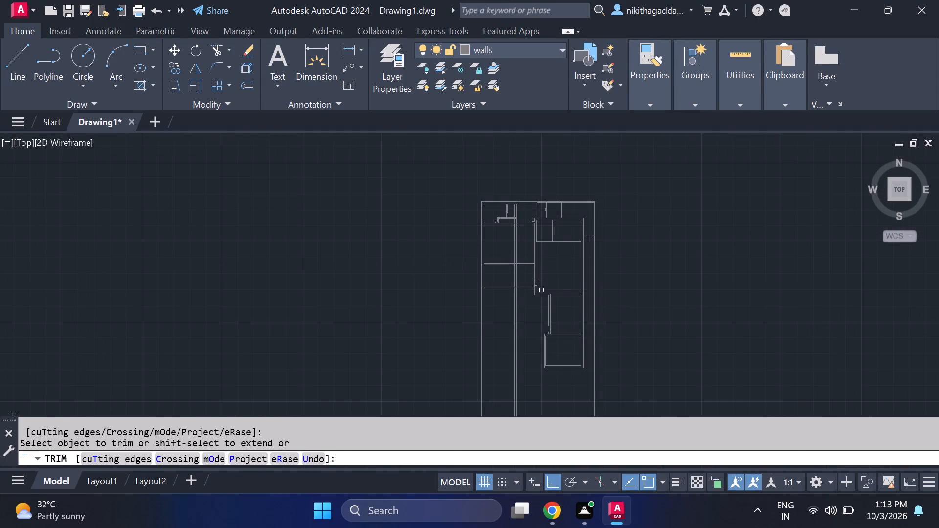
Trim the double vertical partition lines below the 7' deep left room and through the 13' deep room above it.
{"action": "scroll", "coordinate": [543, 278], "scroll_direction": "up", "scroll_amount": 2}
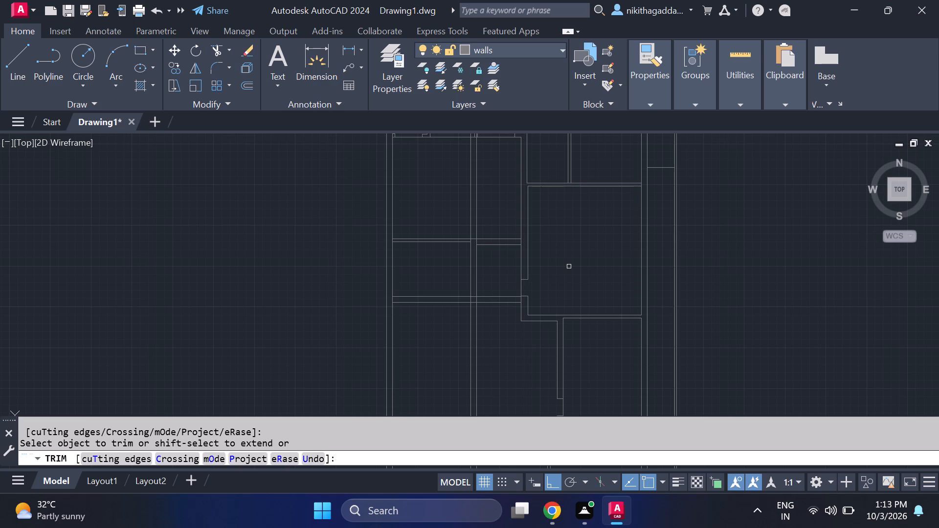
{"action": "scroll", "coordinate": [546, 303], "scroll_direction": "up", "scroll_amount": 2}
{"action": "scroll", "coordinate": [546, 306], "scroll_direction": "down", "scroll_amount": 3}
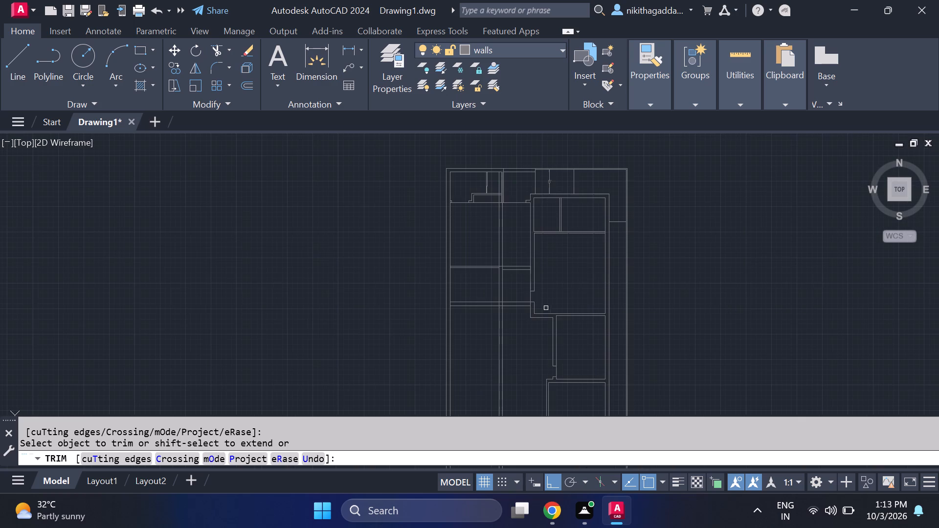
{"action": "key", "text": "Escape"}
{"action": "type", "text": "tr"}
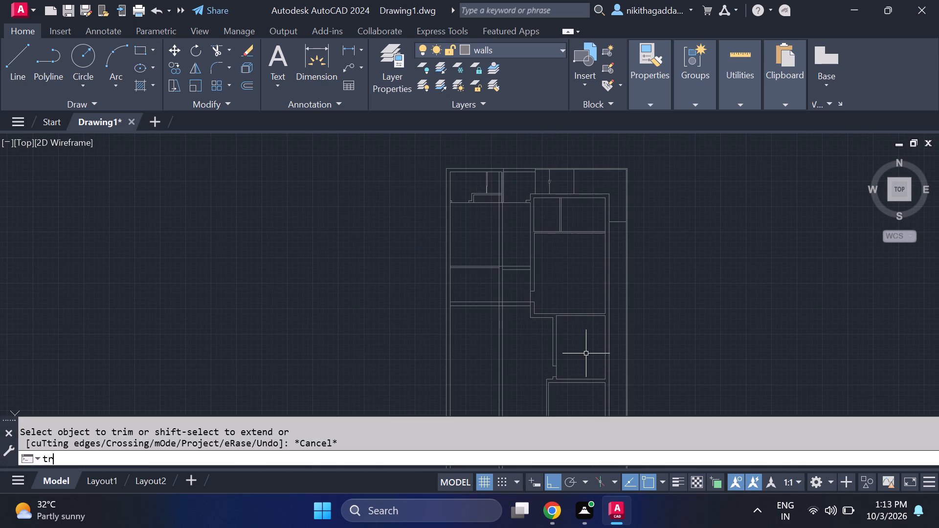
{"action": "key", "text": "Return"}
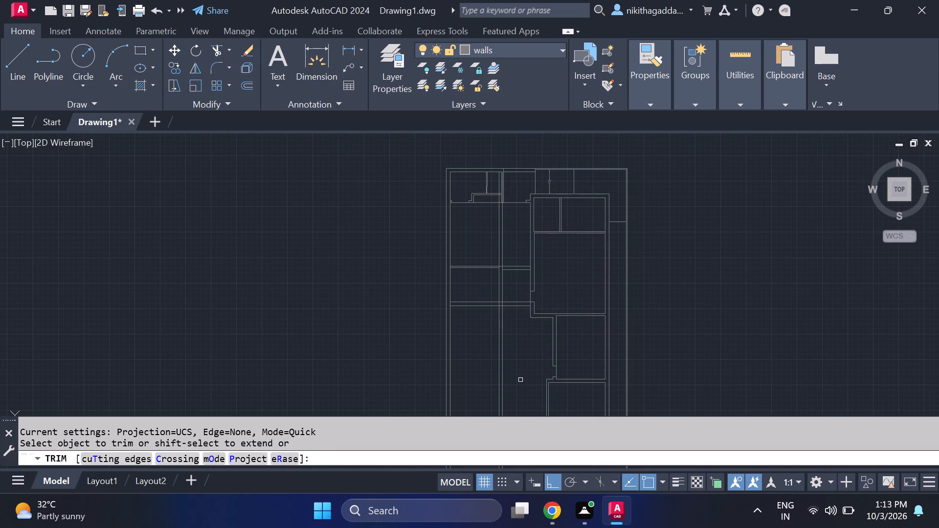
{"action": "left_click_drag", "start_coordinate": [520, 371], "coordinate": [492, 398]}
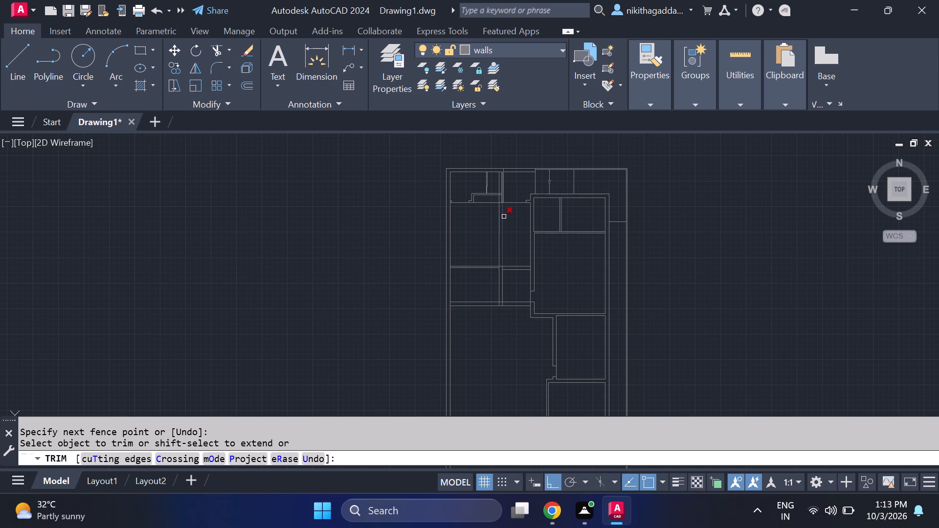
{"action": "scroll", "coordinate": [508, 245], "scroll_direction": "up", "scroll_amount": 2}
{"action": "left_click_drag", "start_coordinate": [508, 245], "coordinate": [474, 253]}
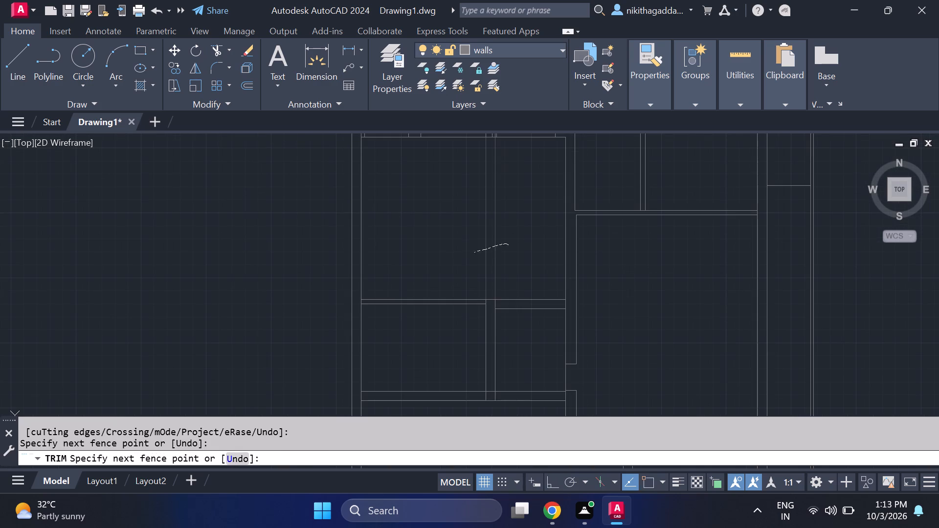
{"action": "left_click_drag", "start_coordinate": [474, 253], "coordinate": [474, 253]}
Trim away every segment of the extra vertical line just inside the top-left room's right wall.
{"action": "middle_click_drag", "start_coordinate": [493, 213], "coordinate": [494, 350]}
{"action": "scroll", "coordinate": [498, 251], "scroll_direction": "up", "scroll_amount": 1}
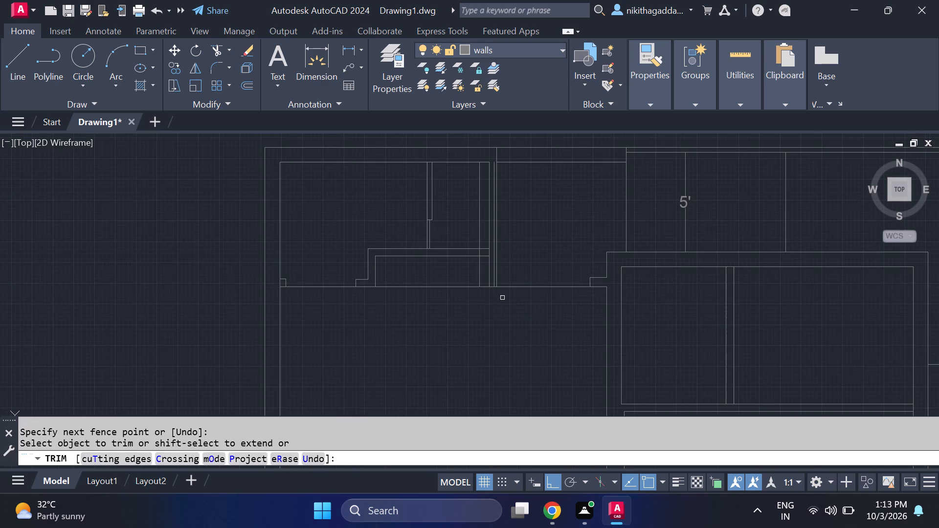
{"action": "left_click", "coordinate": [480, 266]}
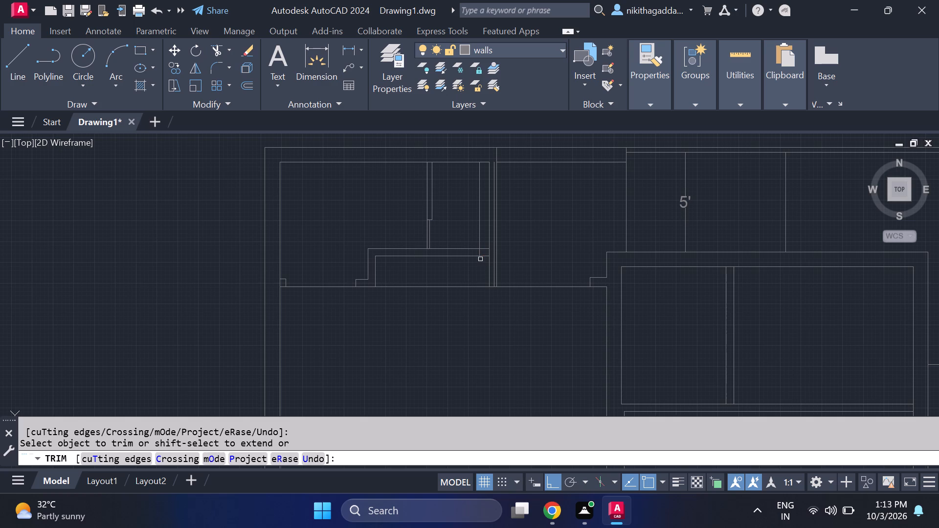
{"action": "left_click", "coordinate": [480, 242]}
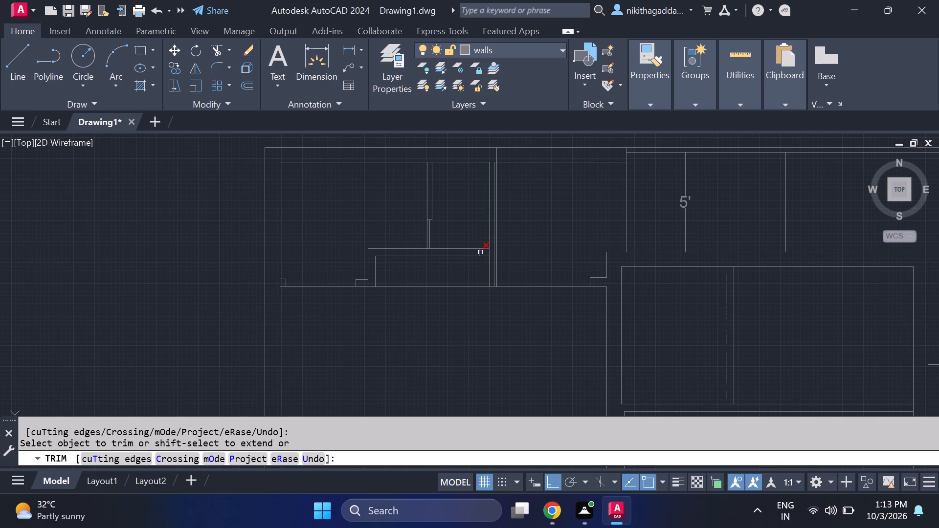
{"action": "left_click", "coordinate": [480, 252]}
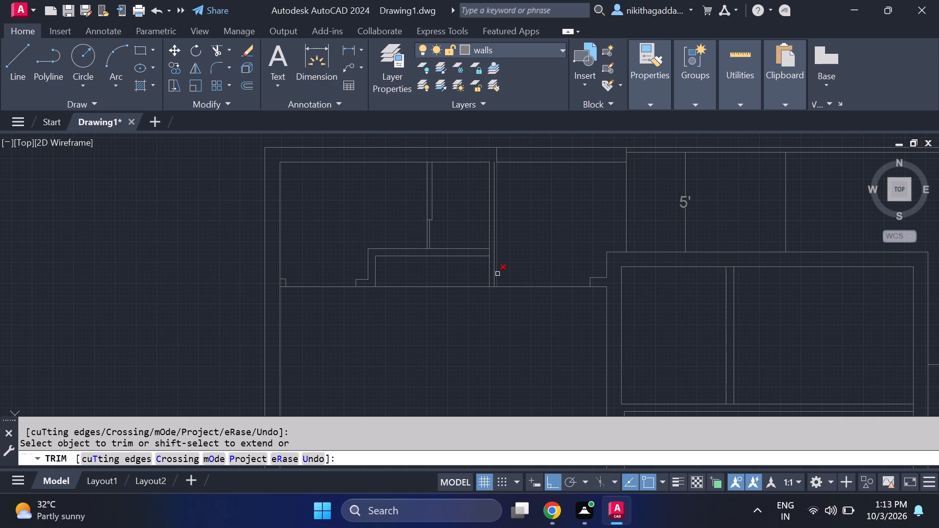
Trim the inner of the two closely spaced vertical lines on the right side of the top-left room's right wall.
{"action": "left_click", "coordinate": [497, 274]}
{"action": "key", "text": "ctrl+z"}
{"action": "left_click", "coordinate": [493, 201]}
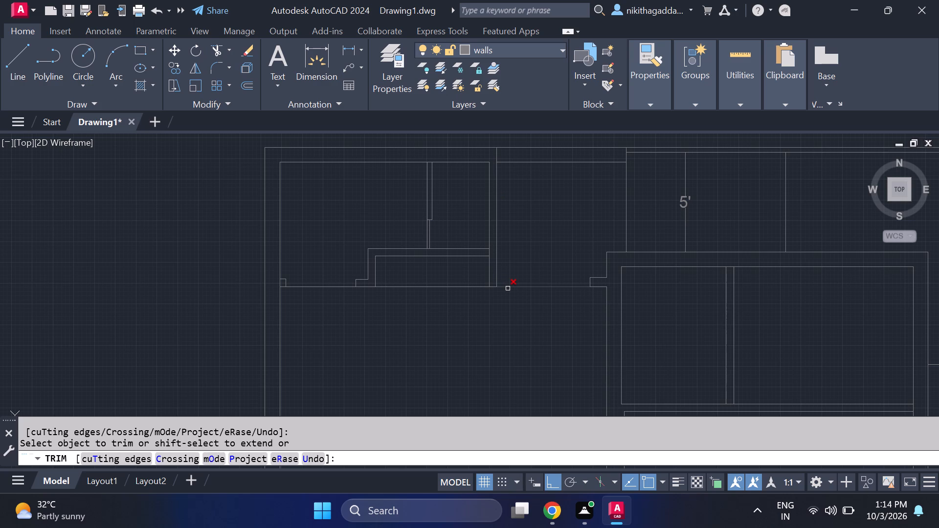
Trim the top wall's inner line between the top-left room's right wall and the 5' area.
{"action": "left_click", "coordinate": [544, 163]}
Inspect the trimmed partition walls and junctions around the left rooms.
{"action": "scroll", "coordinate": [507, 383], "scroll_direction": "down", "scroll_amount": 4}
{"action": "middle_click_drag", "start_coordinate": [507, 393], "coordinate": [481, 300]}
{"action": "scroll", "coordinate": [482, 298], "scroll_direction": "up", "scroll_amount": 2}
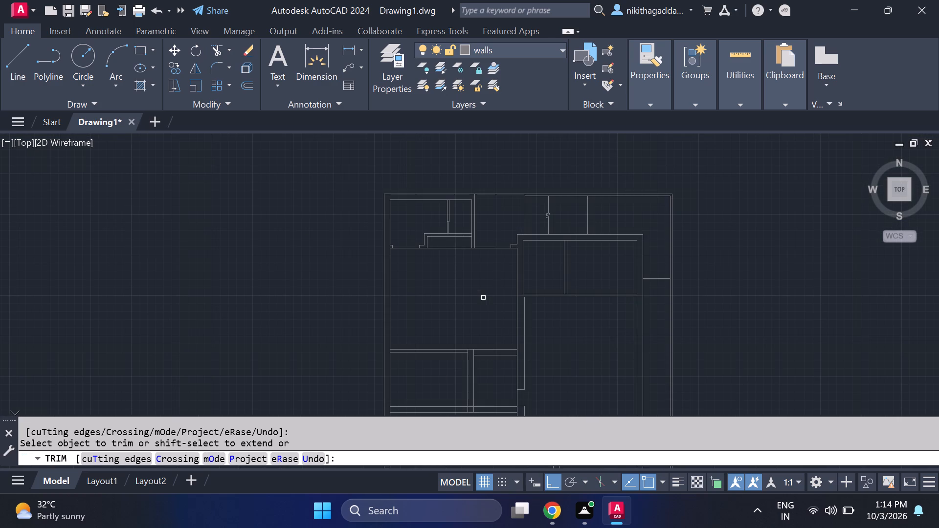
{"action": "middle_click_drag", "start_coordinate": [495, 348], "coordinate": [483, 266]}
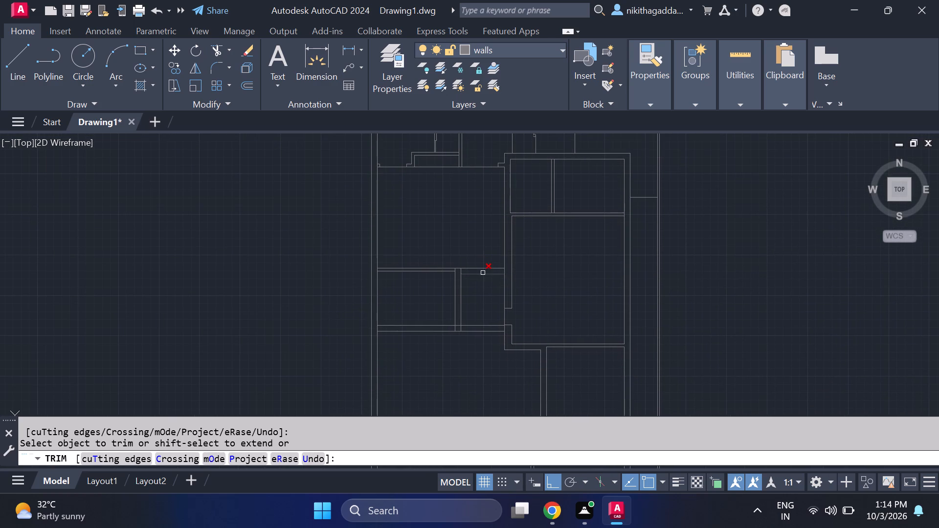
{"action": "scroll", "coordinate": [453, 276], "scroll_direction": "up", "scroll_amount": 2}
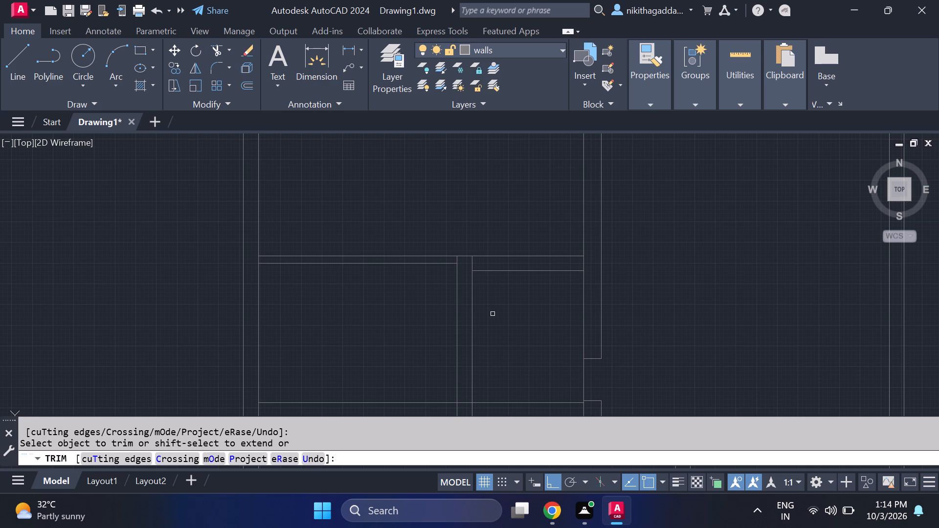
{"action": "scroll", "coordinate": [492, 314], "scroll_direction": "down", "scroll_amount": 1}
{"action": "middle_click_drag", "start_coordinate": [513, 345], "coordinate": [495, 253]}
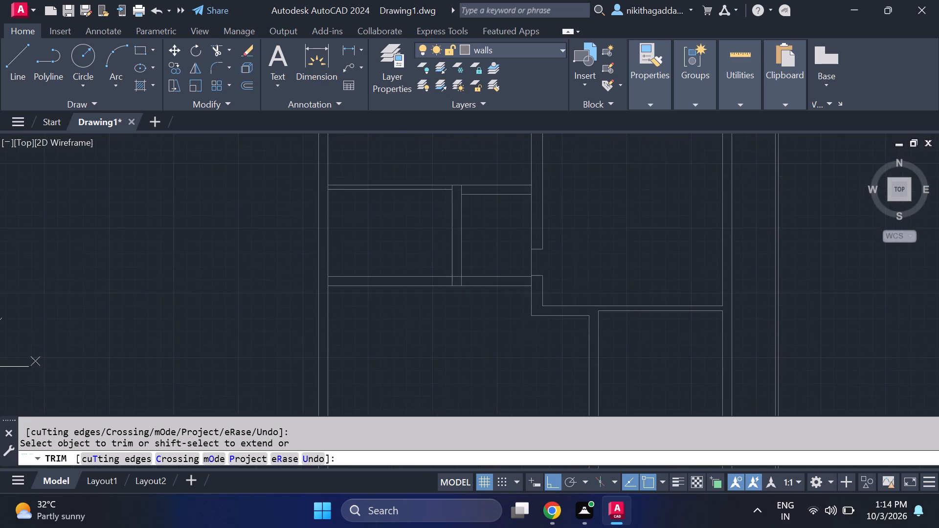
{"action": "middle_click_drag", "start_coordinate": [495, 253], "coordinate": [504, 278]}
{"action": "key", "text": "Escape"}
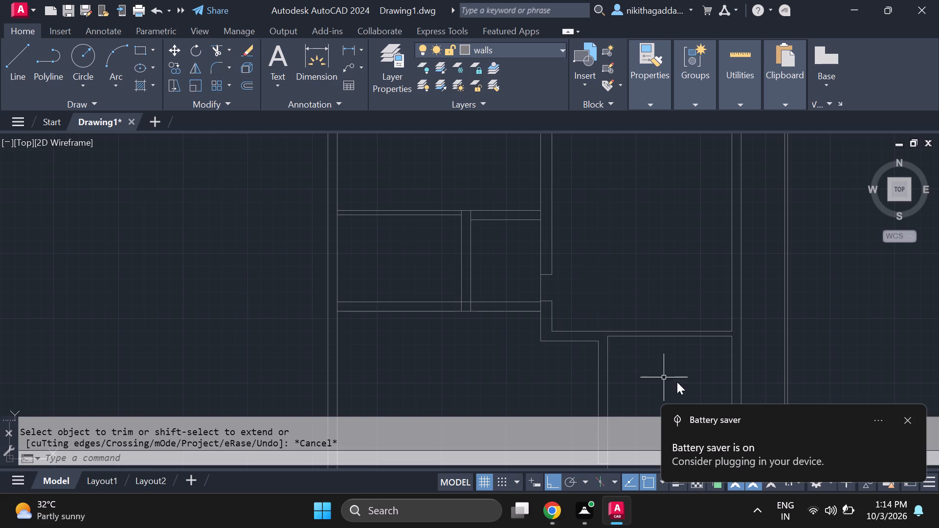
{"action": "left_click", "coordinate": [904, 415]}
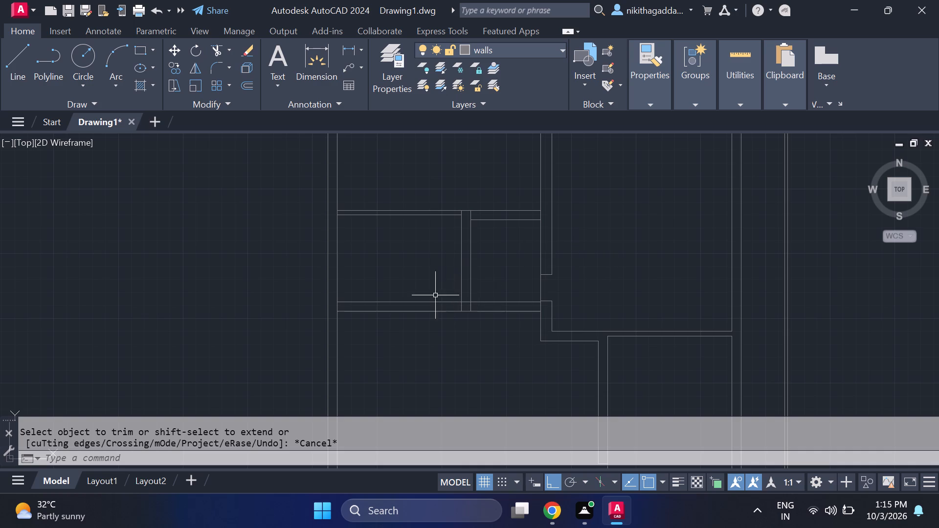
Measure the clear depth of the lower left room with a linear dimension between its upper and lower walls, without placing it.
{"action": "scroll", "coordinate": [431, 305], "scroll_direction": "down", "scroll_amount": 3}
{"action": "scroll", "coordinate": [439, 296], "scroll_direction": "up", "scroll_amount": 1}
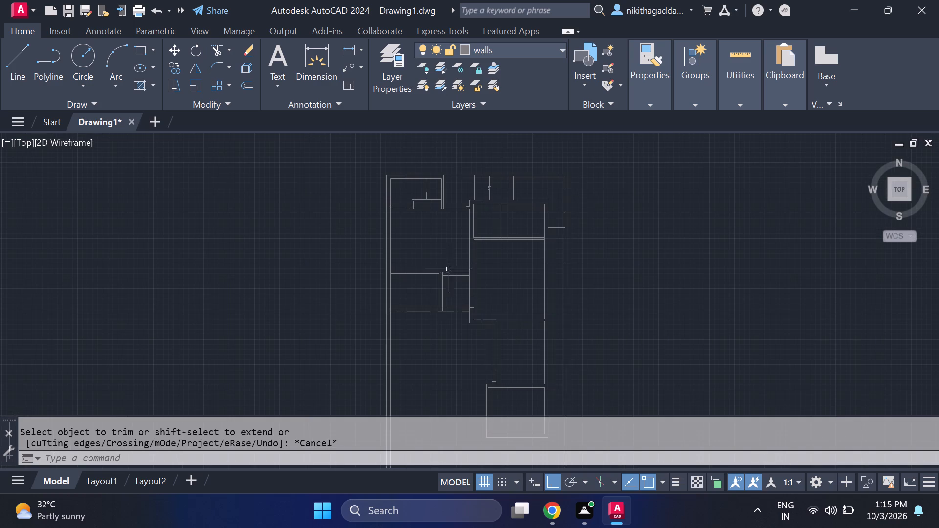
{"action": "scroll", "coordinate": [448, 223], "scroll_direction": "up", "scroll_amount": 1}
{"action": "middle_click_drag", "start_coordinate": [458, 359], "coordinate": [457, 355]}
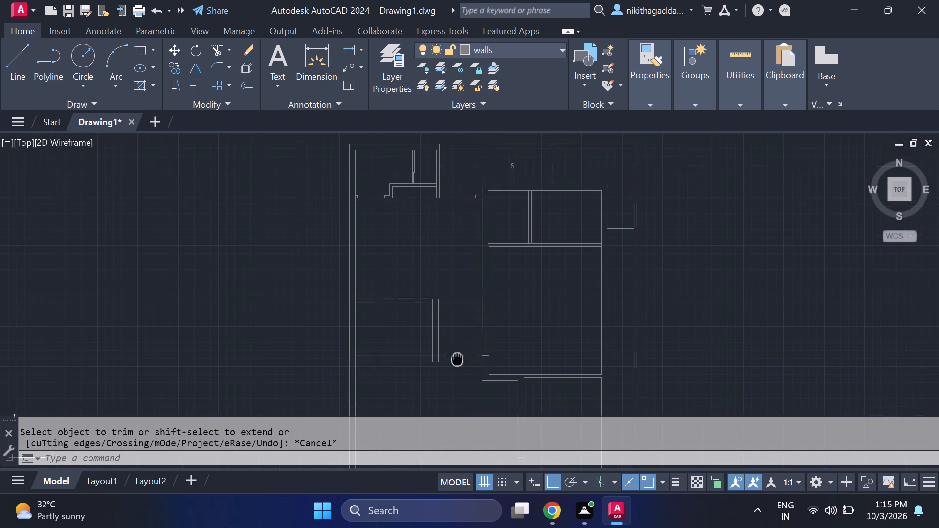
{"action": "middle_click_drag", "start_coordinate": [457, 355], "coordinate": [467, 331]}
{"action": "left_click", "coordinate": [345, 52]}
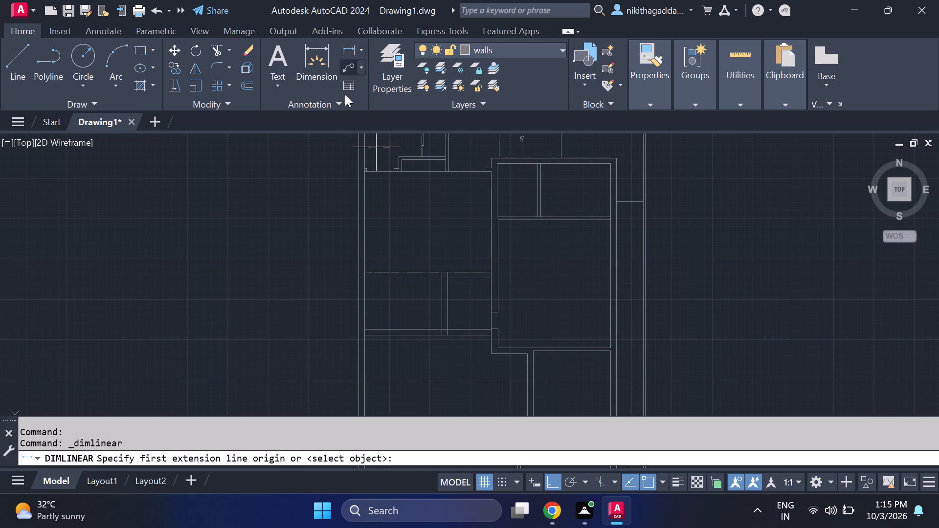
{"action": "scroll", "coordinate": [407, 269], "scroll_direction": "up", "scroll_amount": 2}
{"action": "left_click", "coordinate": [401, 286]}
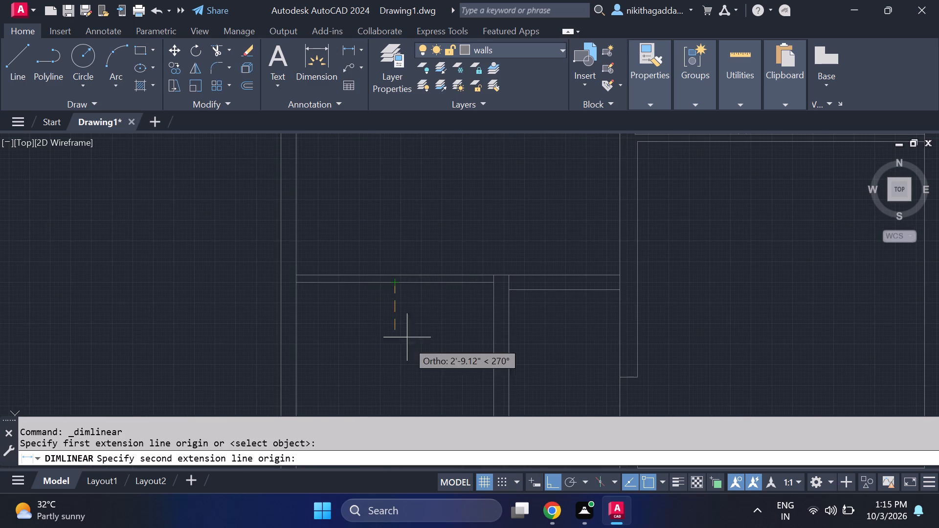
{"action": "scroll", "coordinate": [407, 342], "scroll_direction": "down", "scroll_amount": 3}
{"action": "scroll", "coordinate": [415, 386], "scroll_direction": "up", "scroll_amount": 3}
{"action": "left_click", "coordinate": [374, 319]}
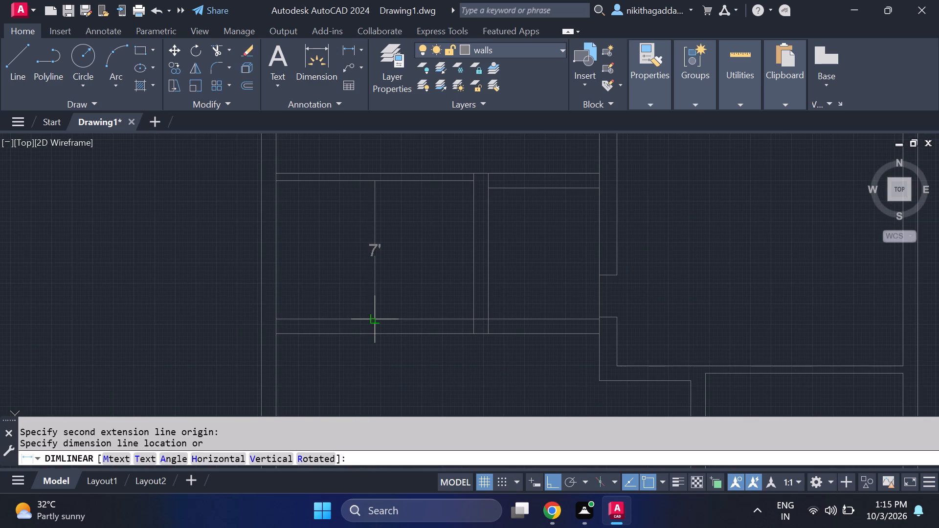
{"action": "key", "text": "Escape"}
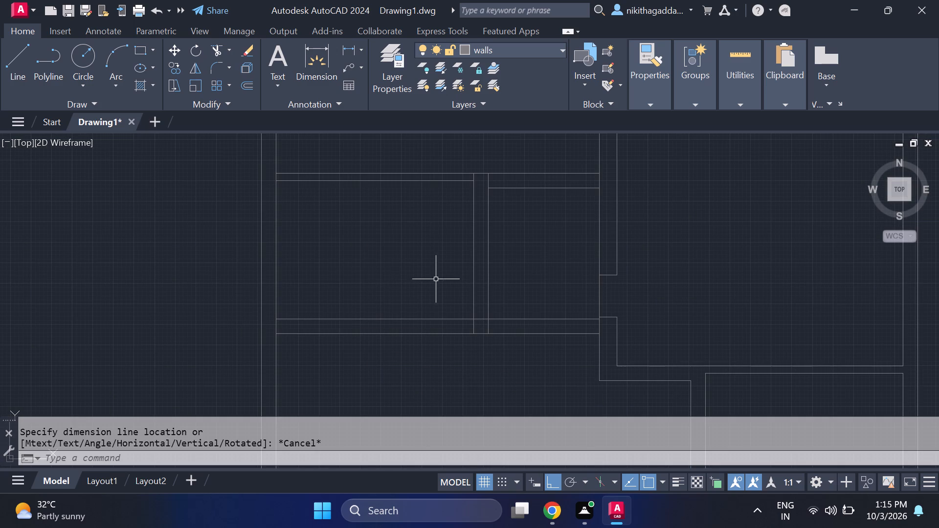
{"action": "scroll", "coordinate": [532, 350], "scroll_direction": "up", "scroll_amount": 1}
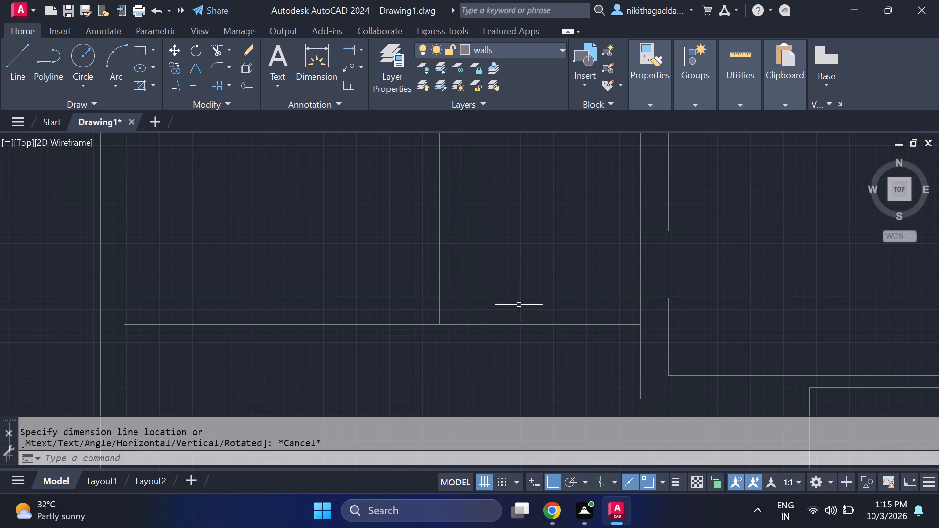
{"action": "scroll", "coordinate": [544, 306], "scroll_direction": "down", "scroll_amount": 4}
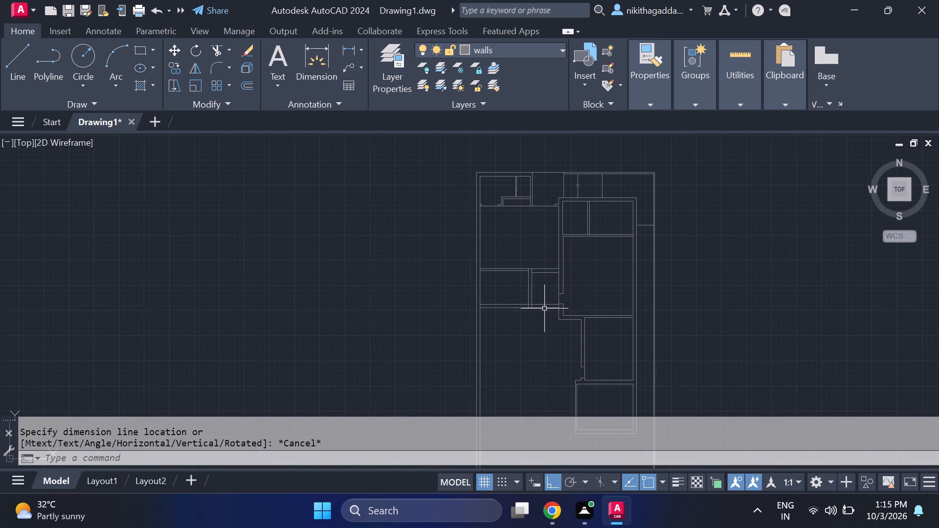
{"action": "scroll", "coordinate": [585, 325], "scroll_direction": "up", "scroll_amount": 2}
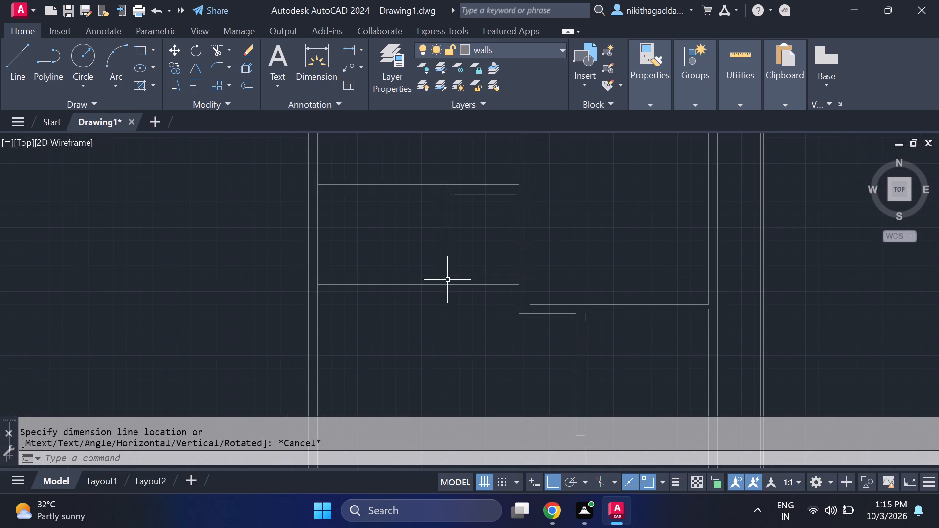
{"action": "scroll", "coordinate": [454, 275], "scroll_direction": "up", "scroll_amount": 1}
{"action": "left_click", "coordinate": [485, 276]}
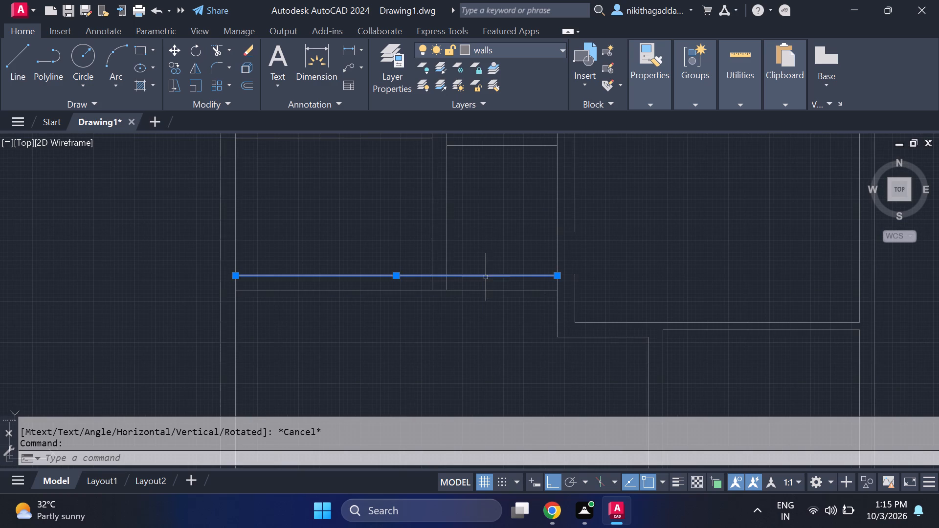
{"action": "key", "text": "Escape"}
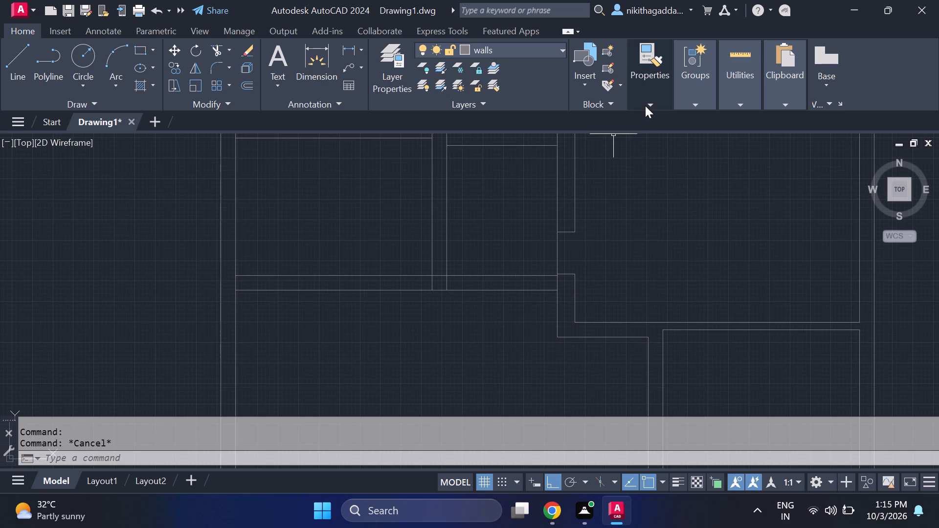
Load the ACAD_ISO02W100 ISO dash linetype and make it the current linetype.
{"action": "left_click", "coordinate": [648, 102]}
{"action": "left_click", "coordinate": [791, 155]}
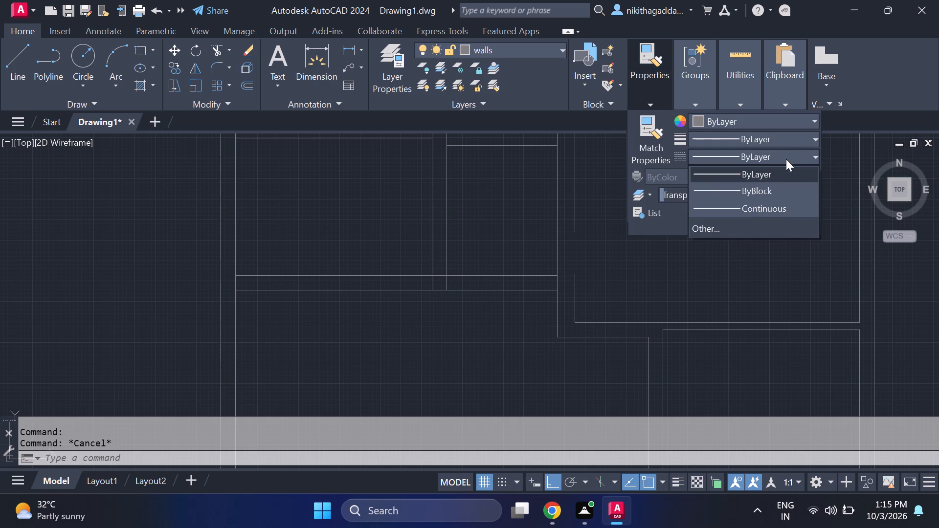
{"action": "left_click", "coordinate": [711, 228]}
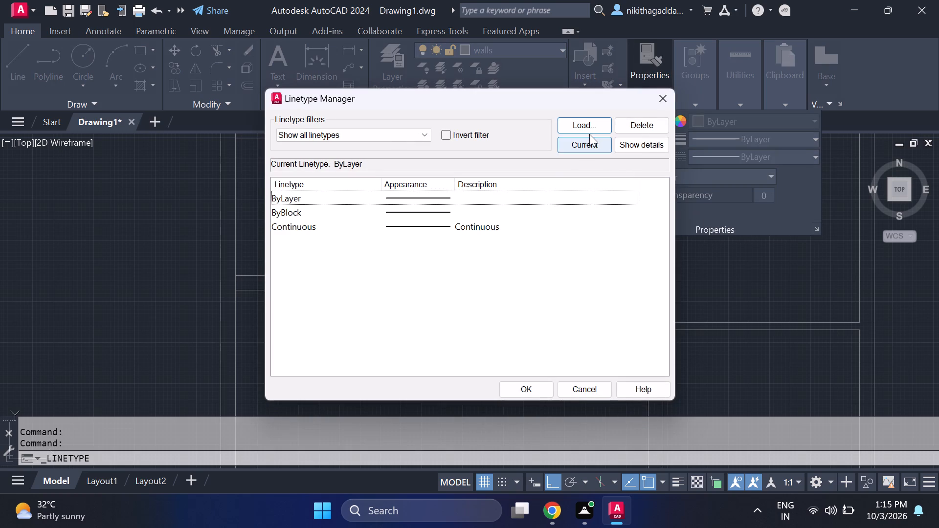
{"action": "left_click", "coordinate": [591, 127]}
{"action": "left_click", "coordinate": [513, 221]}
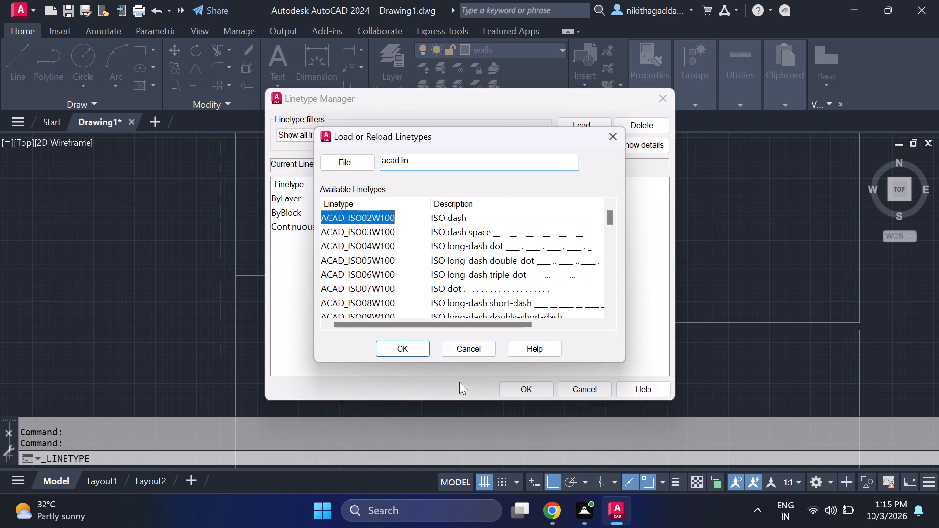
{"action": "left_click", "coordinate": [413, 351]}
{"action": "left_click", "coordinate": [563, 238]}
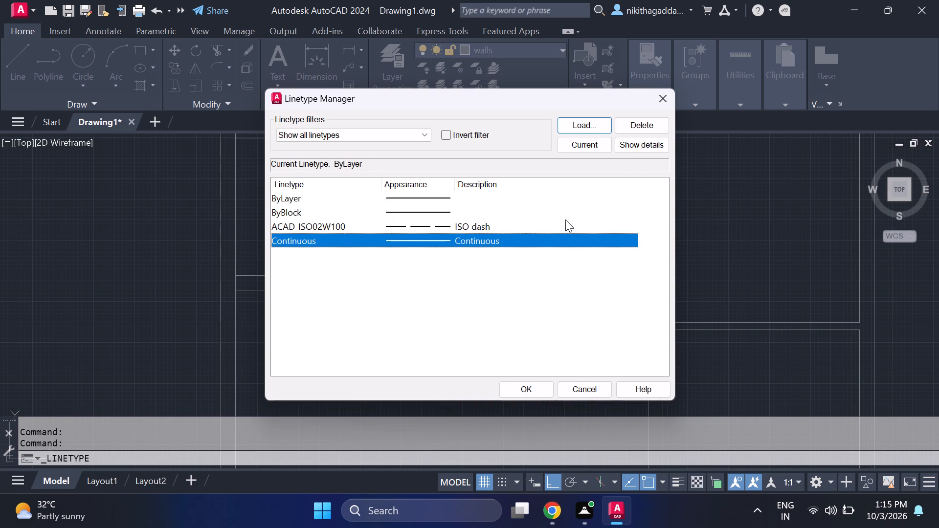
{"action": "left_click", "coordinate": [564, 230]}
{"action": "left_click", "coordinate": [582, 141]}
{"action": "left_click", "coordinate": [531, 382]}
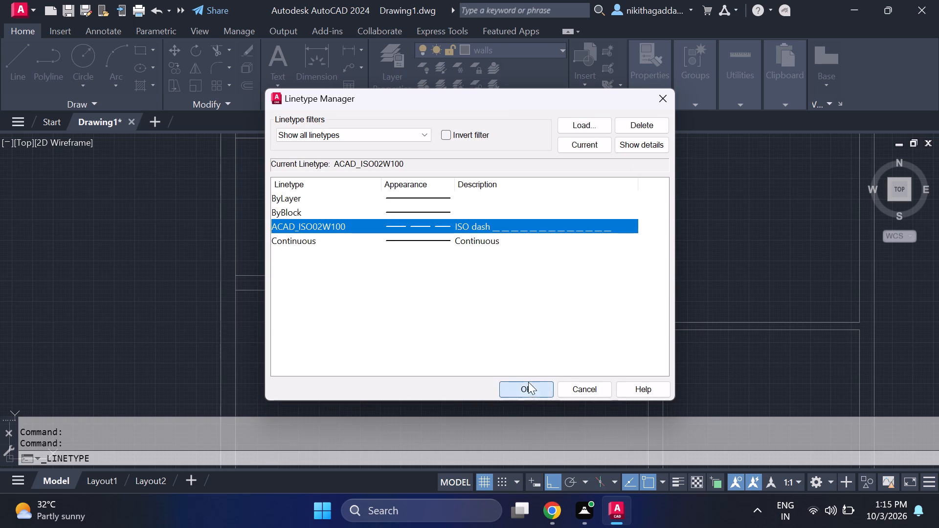
Trim both lines of the lower left room's bottom wall between its right partition wall and the central wall.
{"action": "left_click", "coordinate": [510, 274]}
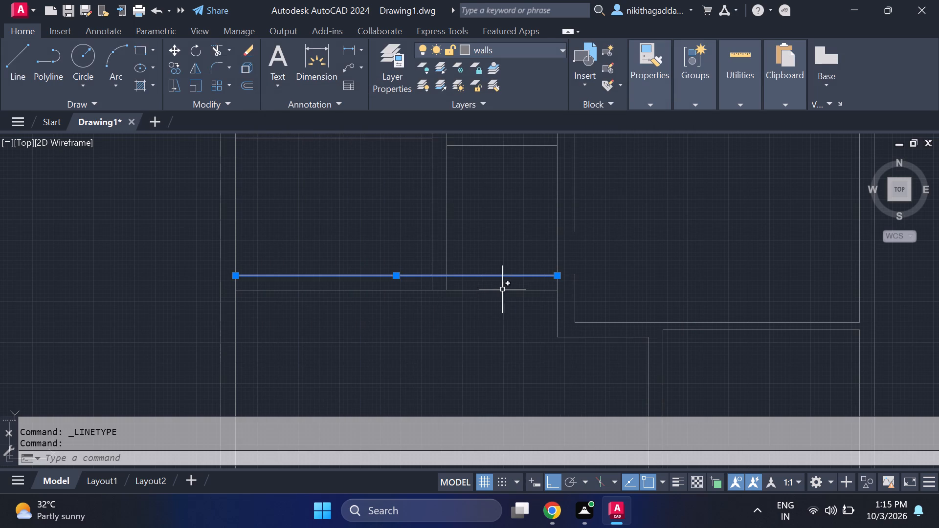
{"action": "key", "text": "Escape"}
{"action": "type", "text": "tr"}
{"action": "key", "text": "Return"}
{"action": "left_click_drag", "start_coordinate": [514, 264], "coordinate": [497, 326]}
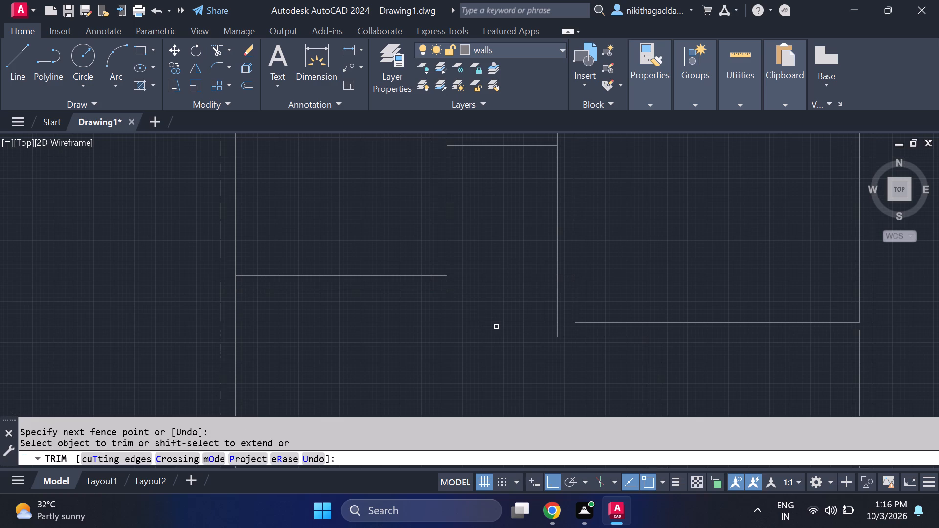
{"action": "key", "text": "grave"}
{"action": "key", "text": "Escape"}
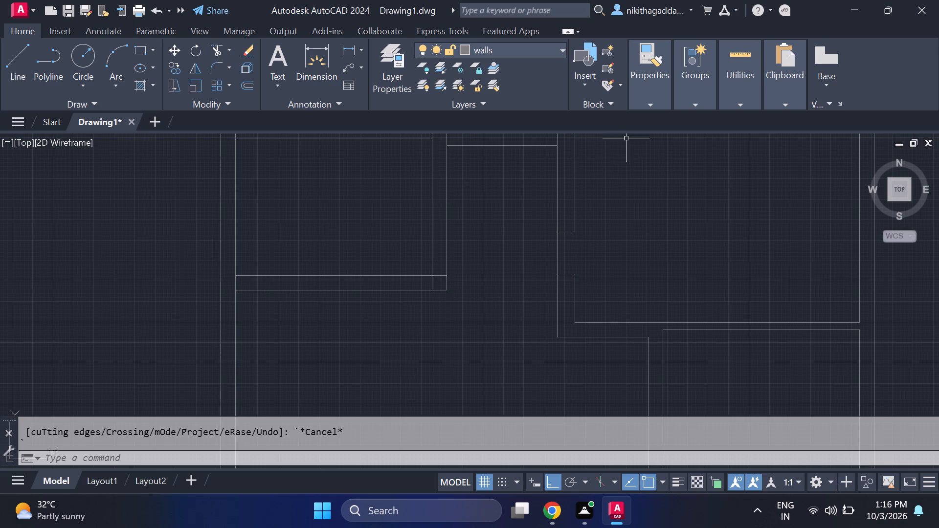
Draw two parallel dashed lines across the opening between the lower left room's bottom-right corner and the central wall.
{"action": "key", "text": "l"}
{"action": "key", "text": "Return"}
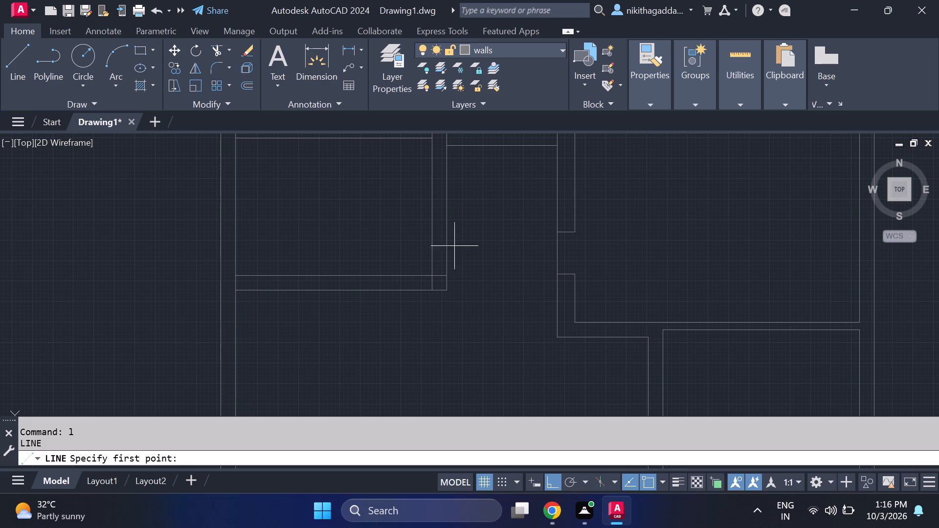
{"action": "left_click", "coordinate": [452, 274]}
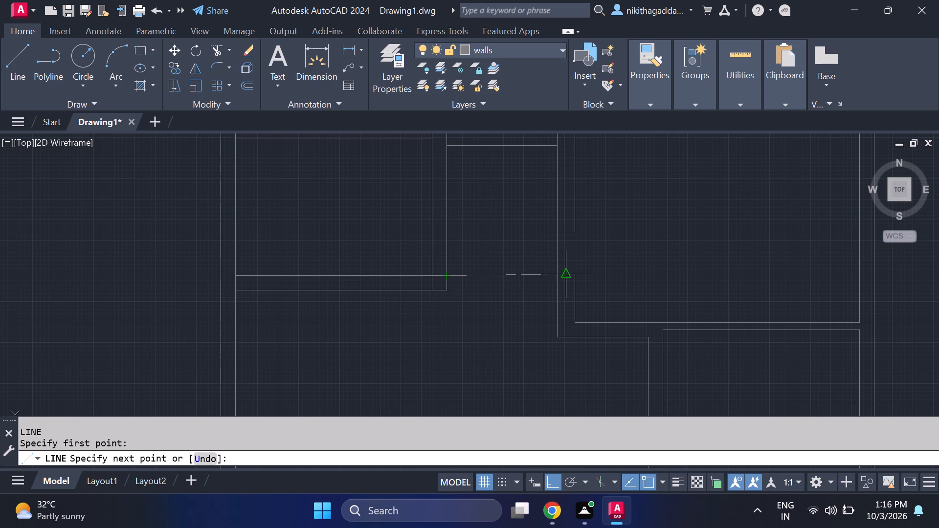
{"action": "left_click", "coordinate": [557, 278]}
{"action": "key", "text": "Escape"}
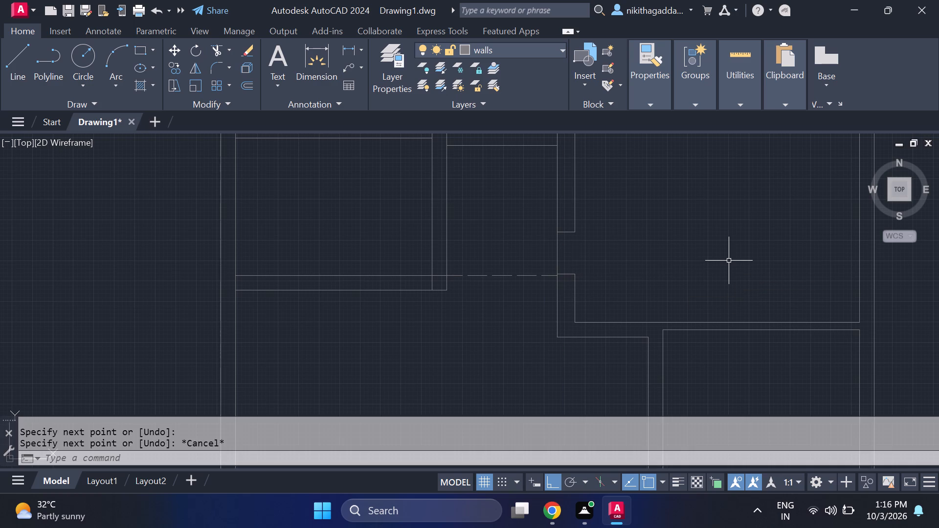
{"action": "key", "text": "space"}
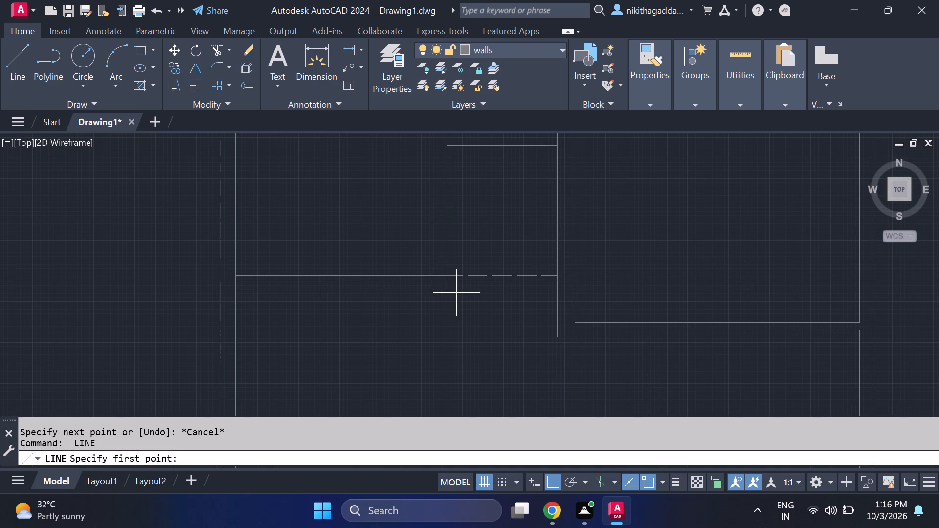
{"action": "left_click", "coordinate": [447, 287]}
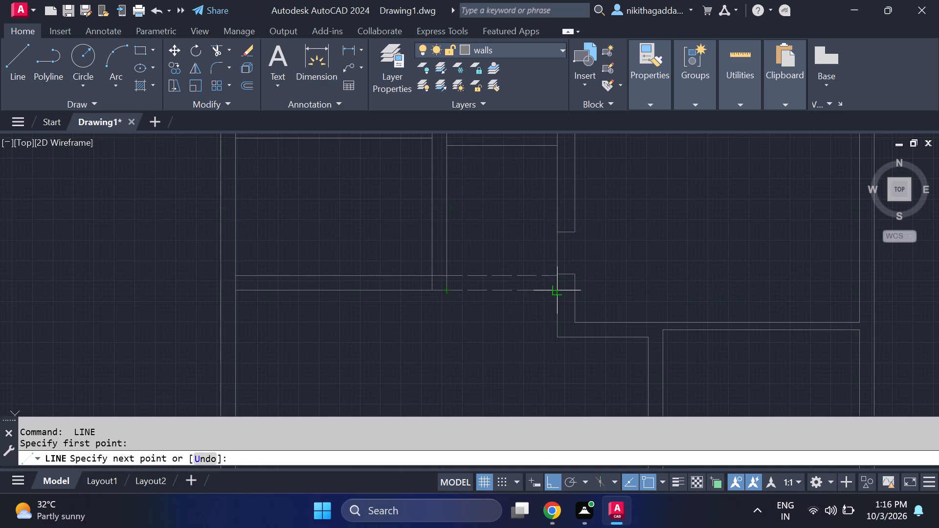
{"action": "left_click", "coordinate": [558, 293]}
{"action": "key", "text": "Escape"}
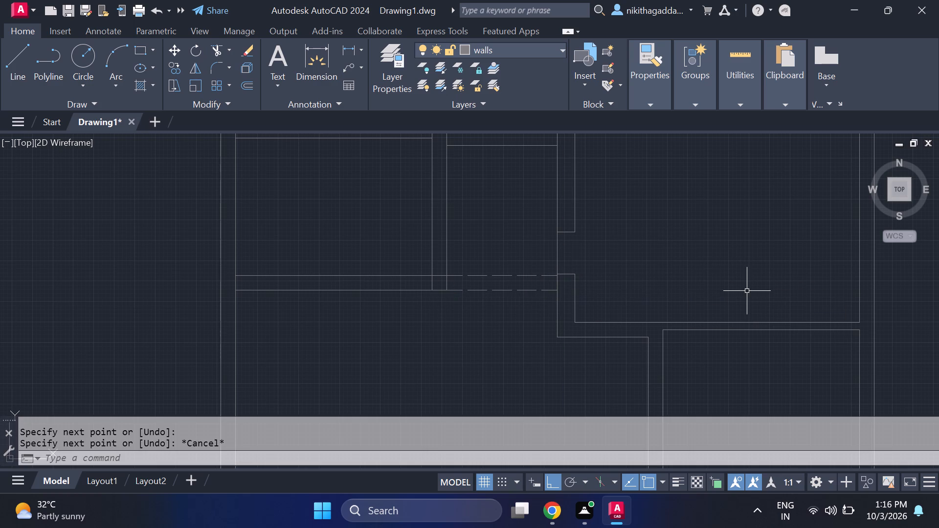
Trim the overlapping line stubs inside the lower left room's bottom-right wall corner.
{"action": "type", "text": "tr"}
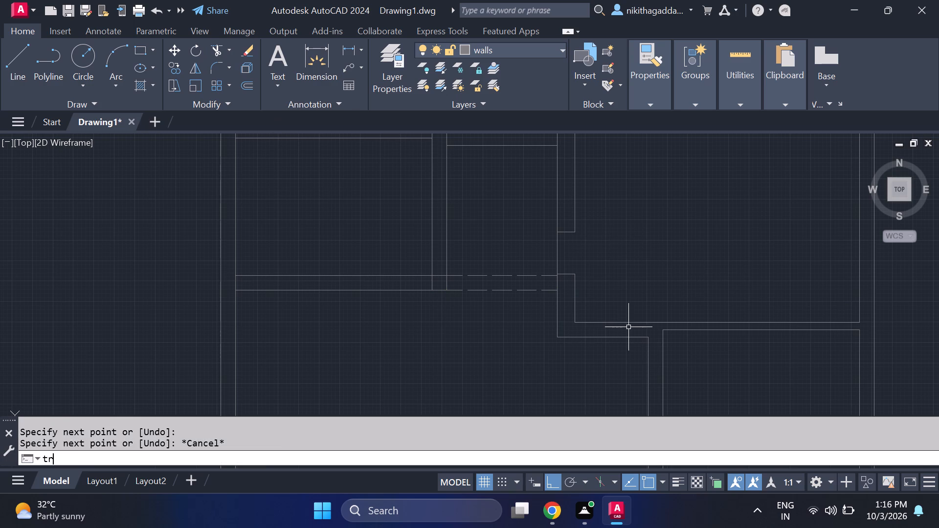
{"action": "key", "text": "Return"}
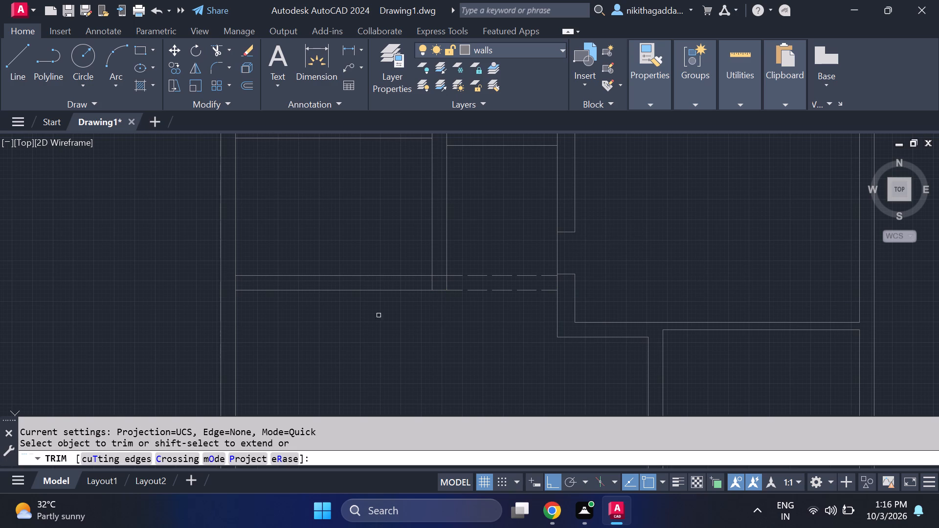
{"action": "left_click_drag", "start_coordinate": [424, 282], "coordinate": [439, 272]}
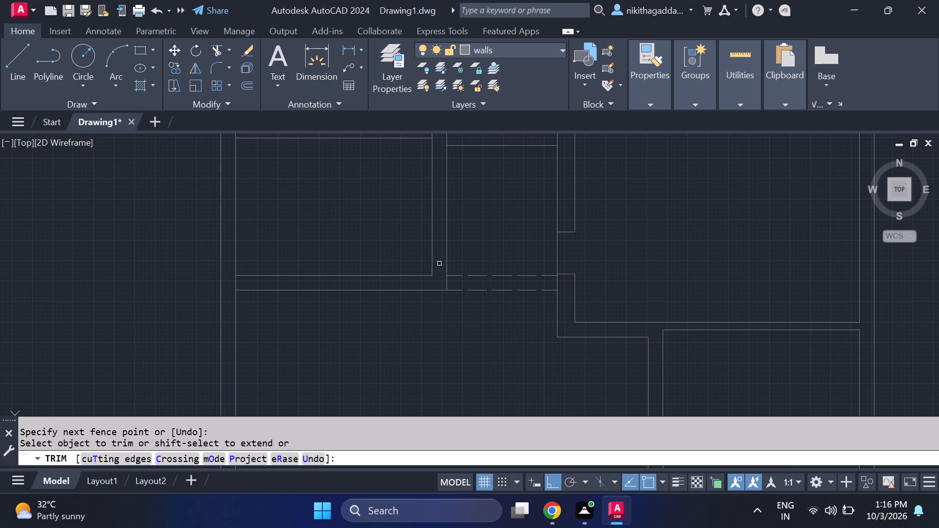
{"action": "middle_click_drag", "start_coordinate": [489, 234], "coordinate": [497, 314]}
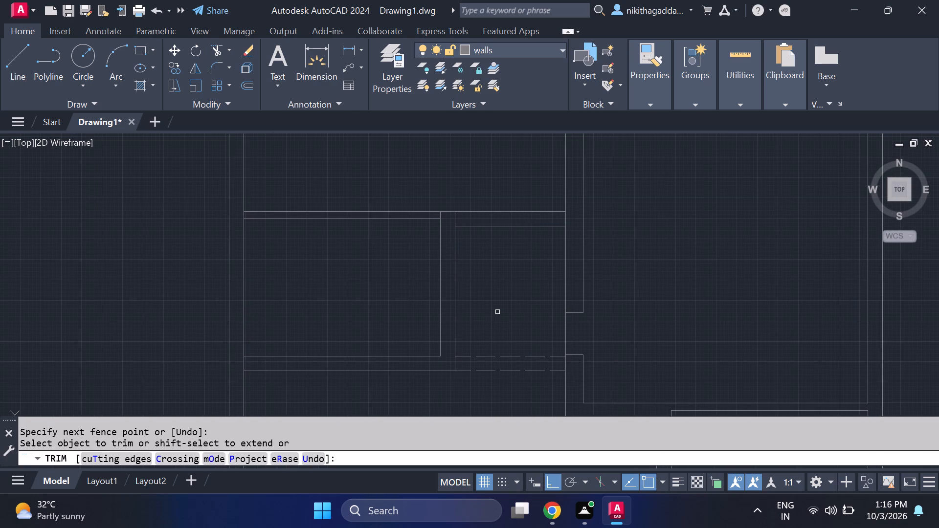
{"action": "key", "text": "Escape"}
Draw a short line across the thickness of the lower left room's right wall at its midpoint.
{"action": "key", "text": "l"}
{"action": "key", "text": "Return"}
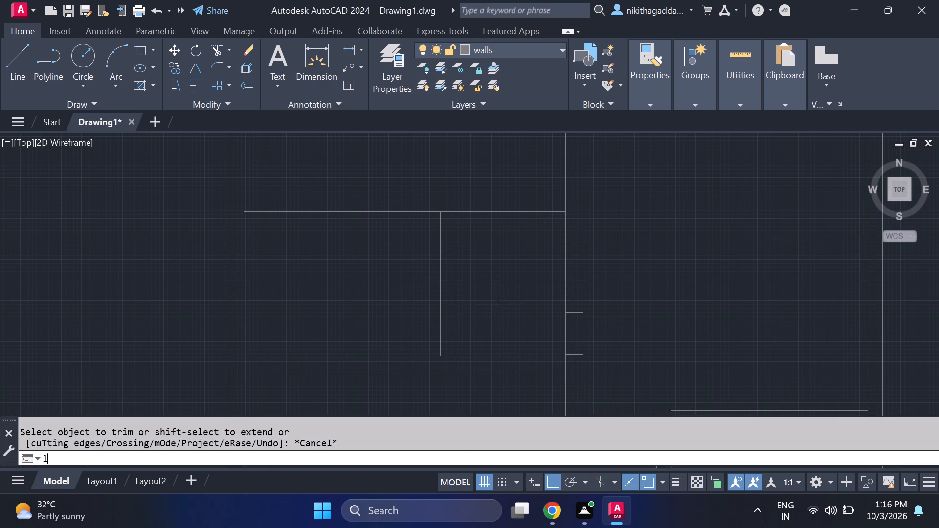
{"action": "left_click", "coordinate": [441, 288]}
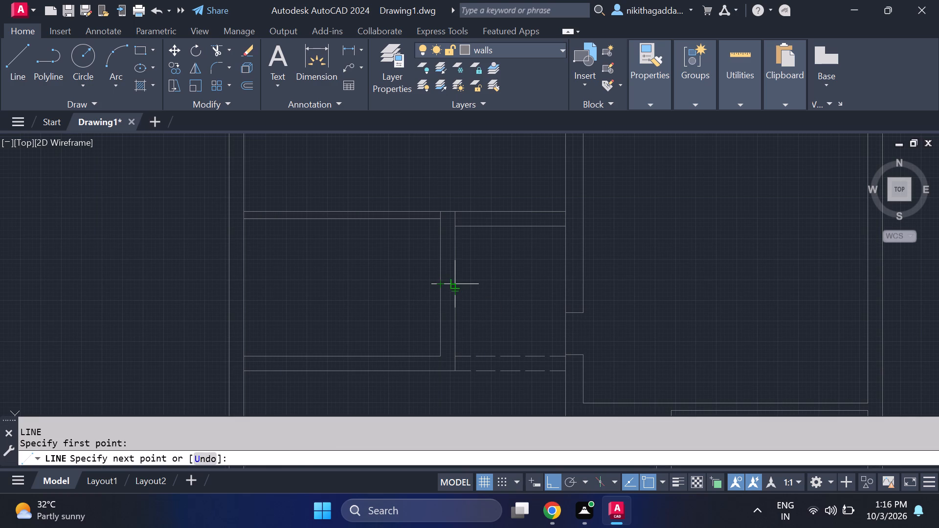
{"action": "left_click", "coordinate": [453, 283]}
{"action": "key", "text": "Escape"}
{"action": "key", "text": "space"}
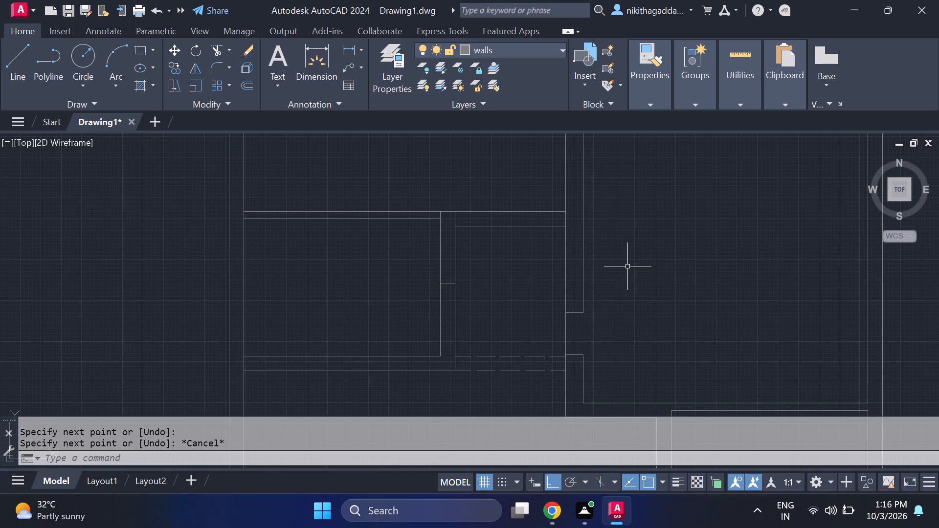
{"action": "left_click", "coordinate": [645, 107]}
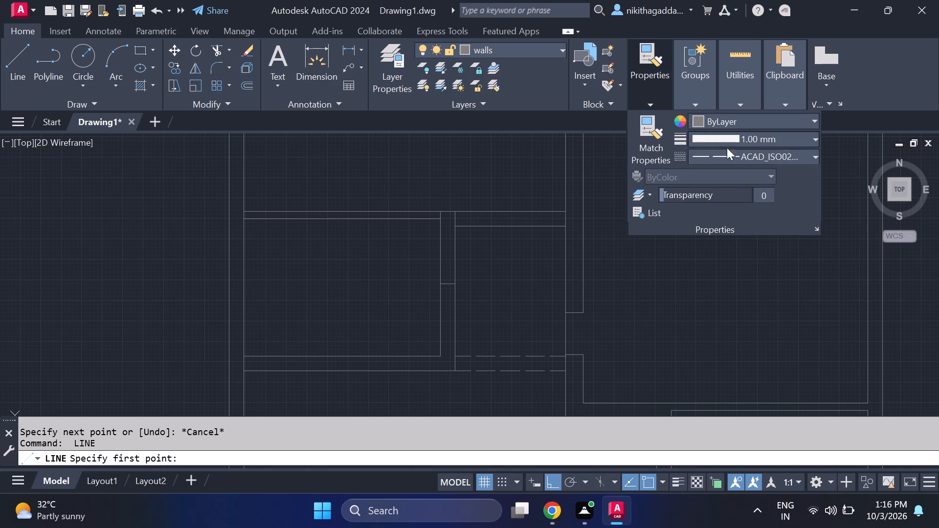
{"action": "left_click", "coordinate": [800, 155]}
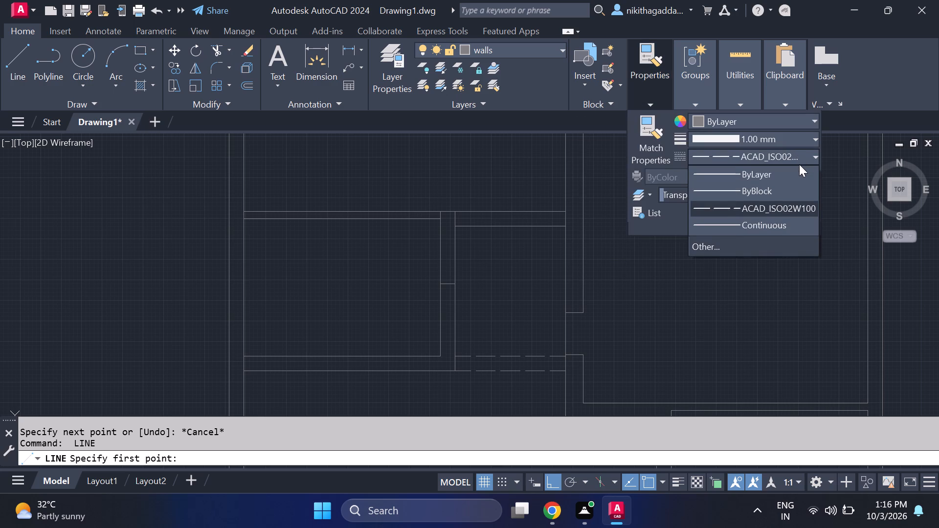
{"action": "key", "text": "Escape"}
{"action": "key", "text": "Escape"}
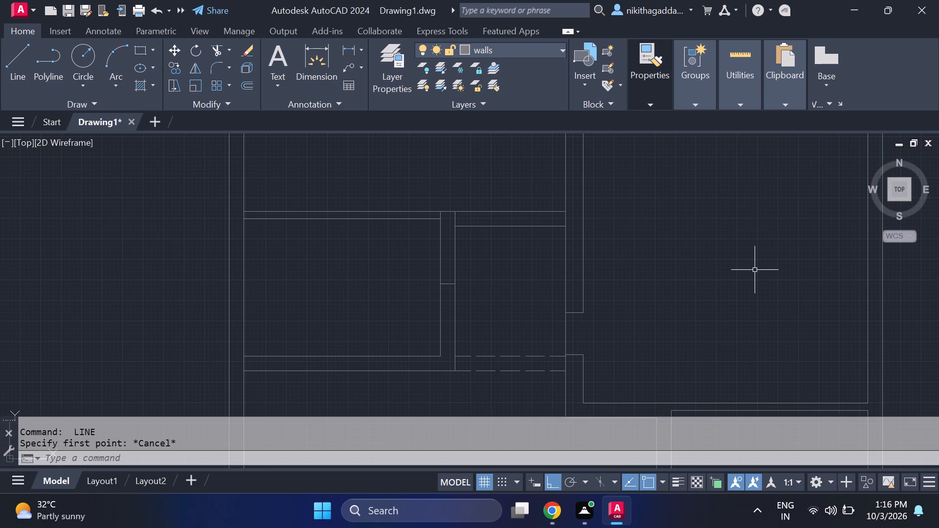
Trim the top wall's outer line between the top-left room's right wall and the 5' area.
{"action": "scroll", "coordinate": [724, 274], "scroll_direction": "down", "scroll_amount": 3}
{"action": "middle_click_drag", "start_coordinate": [721, 274], "coordinate": [720, 369]}
{"action": "scroll", "coordinate": [694, 267], "scroll_direction": "up", "scroll_amount": 3}
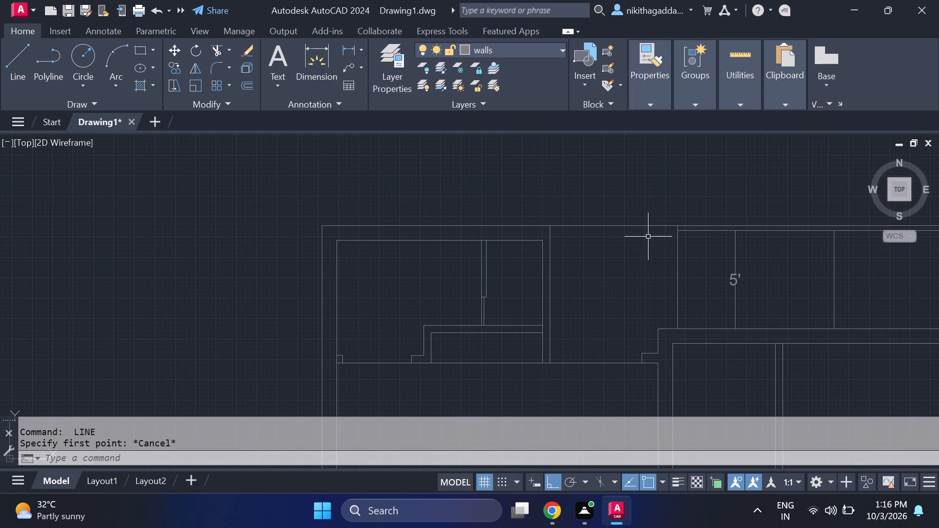
{"action": "left_click", "coordinate": [644, 228]}
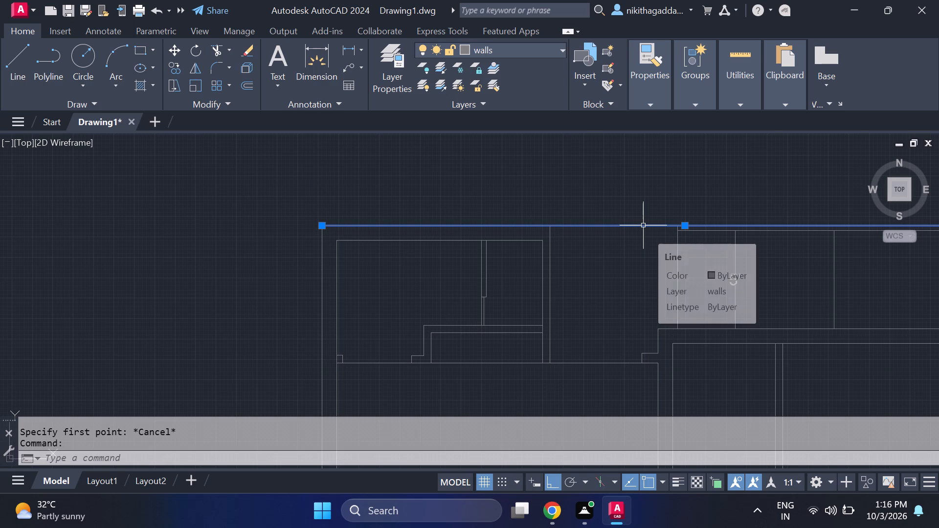
{"action": "key", "text": "Escape"}
{"action": "type", "text": "tr"}
{"action": "key", "text": "Return"}
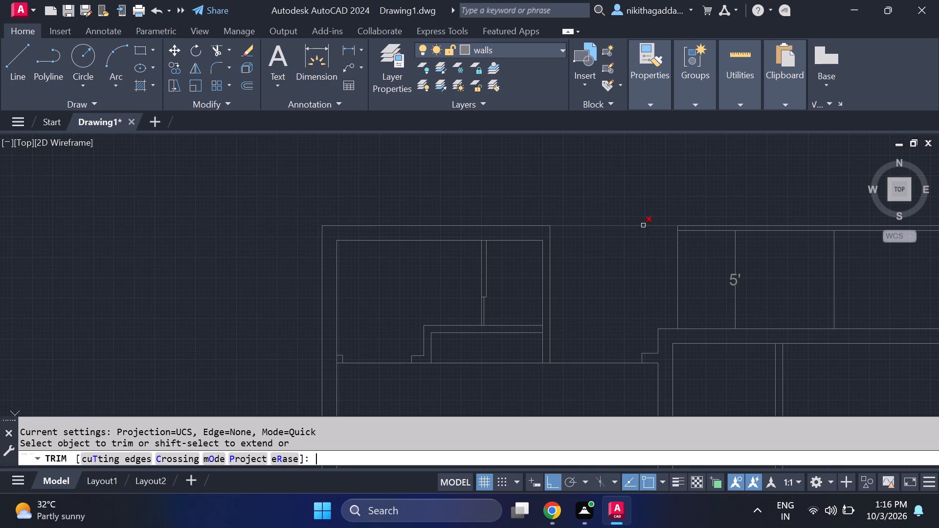
{"action": "left_click", "coordinate": [642, 226]}
{"action": "key", "text": "Escape"}
Draw a dashed line across the top wall gap between the top-left room's right wall and the 5' area.
{"action": "key", "text": "l"}
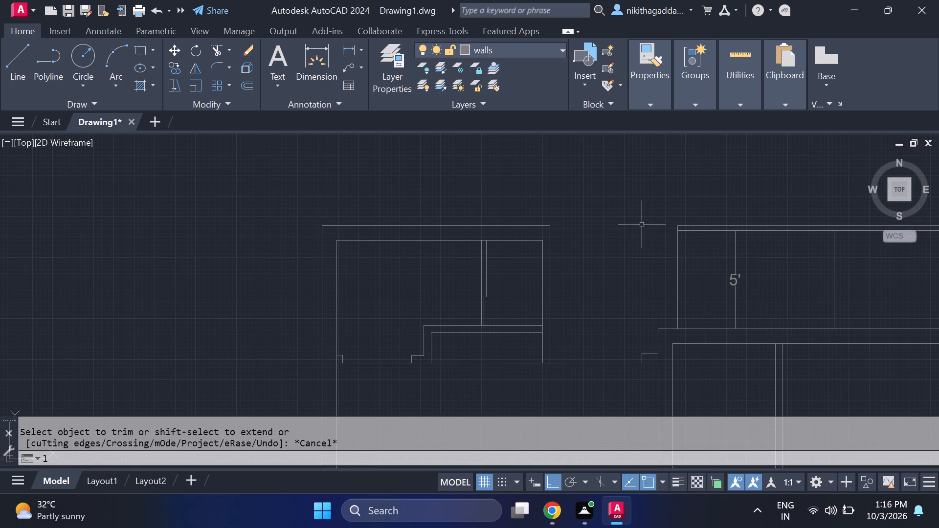
{"action": "key", "text": "Return"}
{"action": "left_click", "coordinate": [551, 226]}
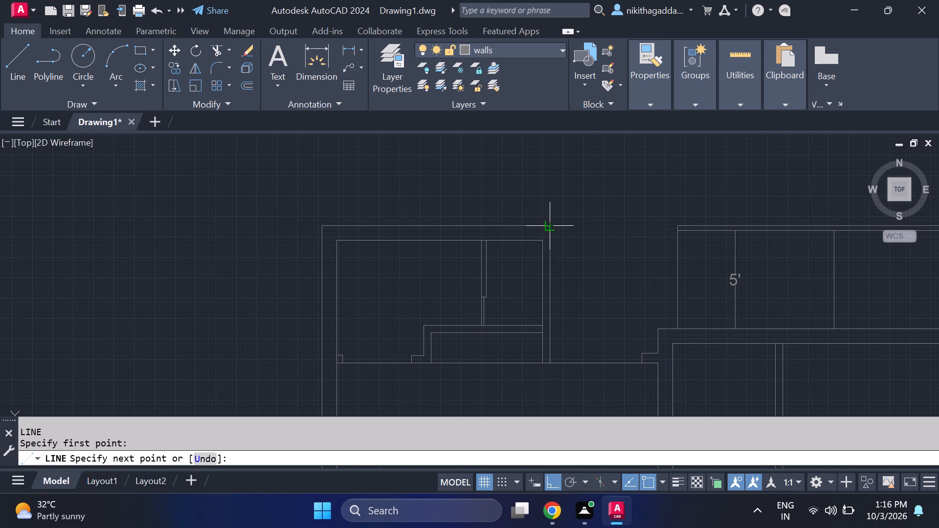
{"action": "left_click", "coordinate": [679, 221]}
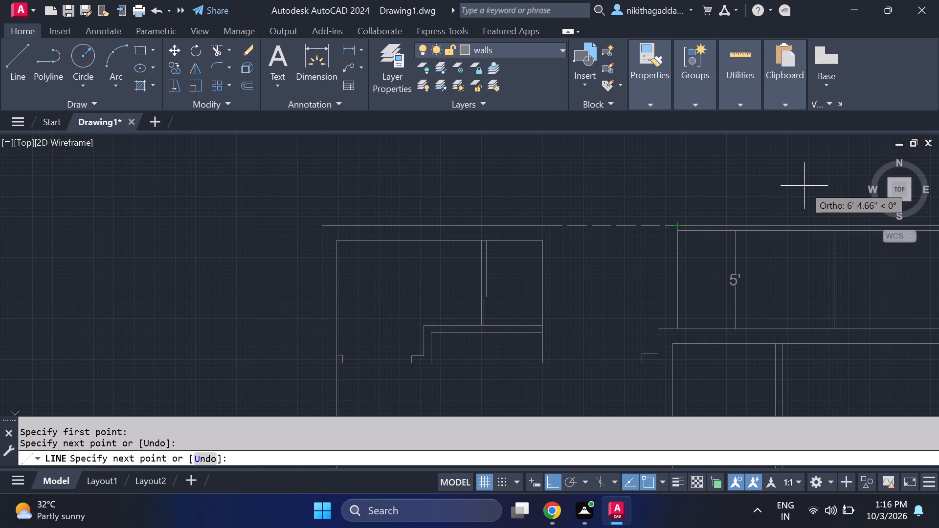
{"action": "key", "text": "Escape"}
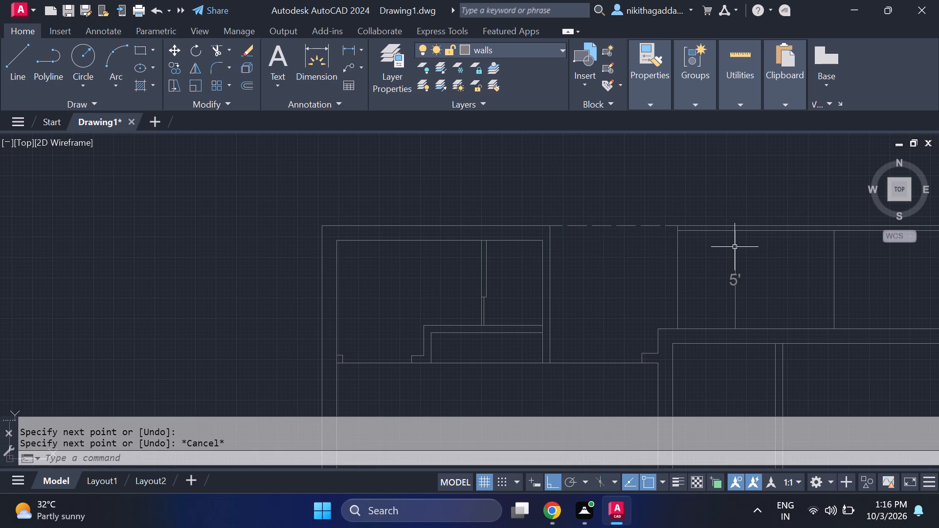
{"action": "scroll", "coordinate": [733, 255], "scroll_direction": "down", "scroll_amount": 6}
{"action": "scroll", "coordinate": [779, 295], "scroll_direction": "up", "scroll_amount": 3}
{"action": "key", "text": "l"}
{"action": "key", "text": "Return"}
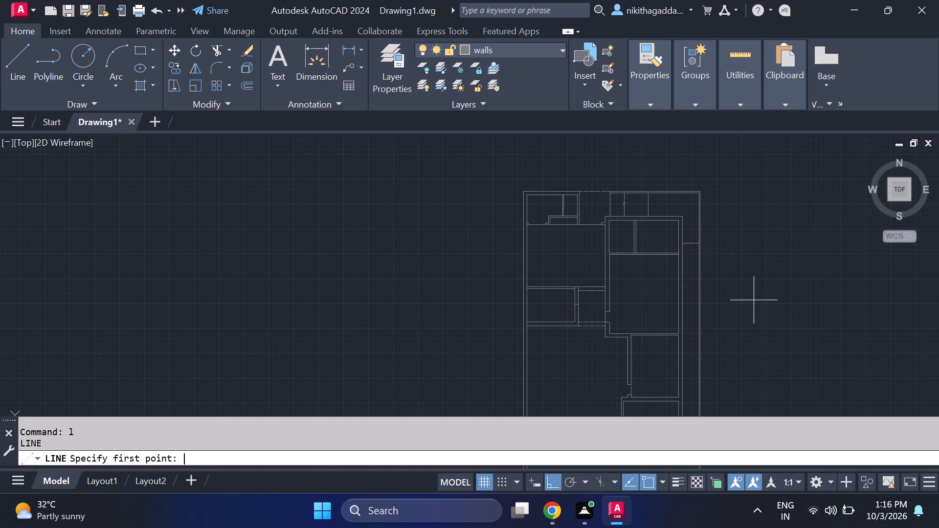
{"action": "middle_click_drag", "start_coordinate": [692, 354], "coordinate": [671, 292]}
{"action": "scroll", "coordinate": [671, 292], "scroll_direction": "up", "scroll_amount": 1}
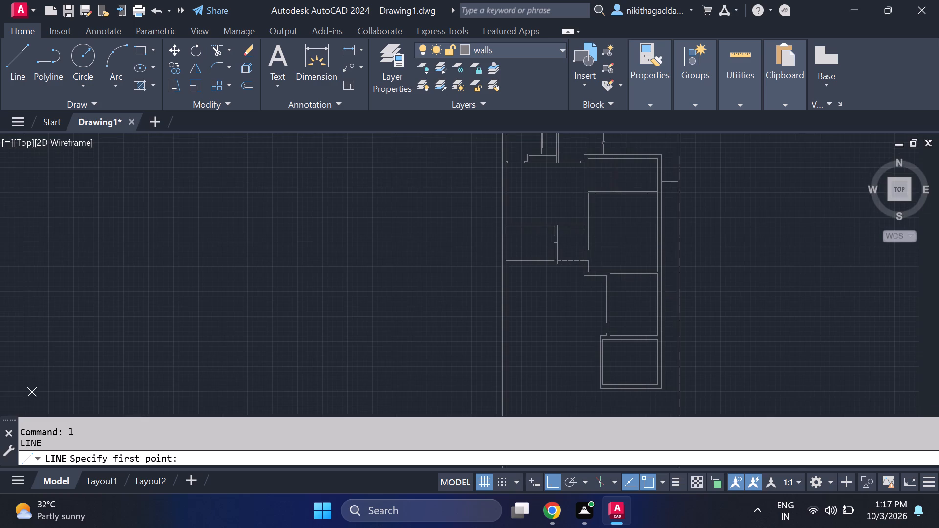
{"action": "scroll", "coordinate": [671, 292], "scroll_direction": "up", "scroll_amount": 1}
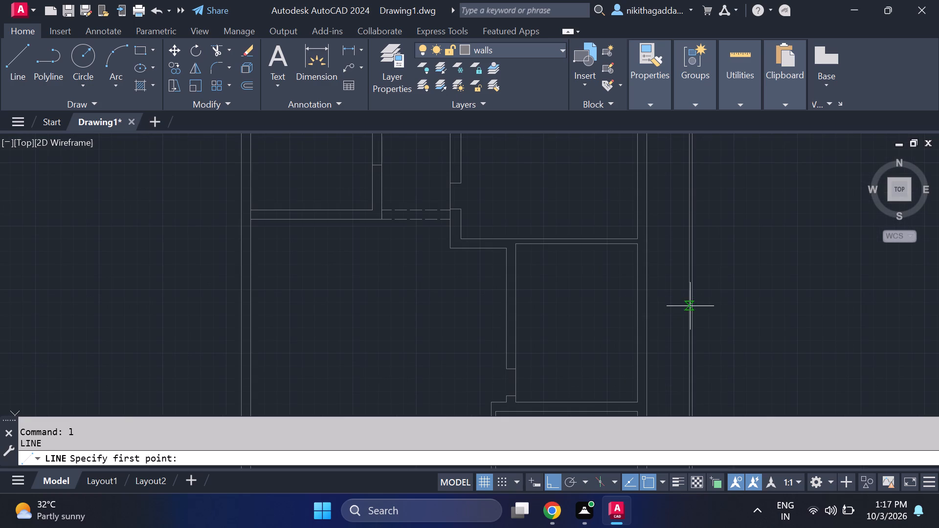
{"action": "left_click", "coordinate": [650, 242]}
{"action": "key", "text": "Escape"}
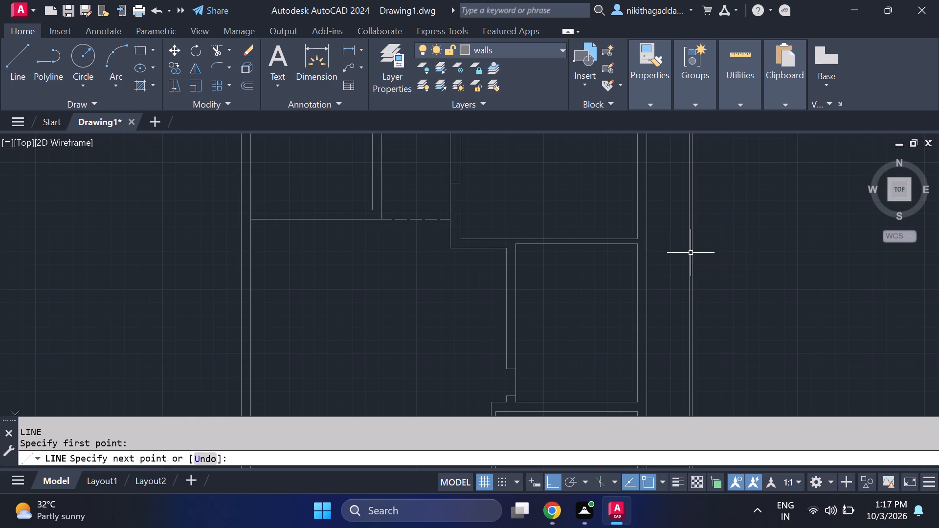
Draw a three-sided dashed outline about 8" deep outside the middle right room's right wall, spanning from its top wall to its bottom wall.
{"action": "key", "text": "space"}
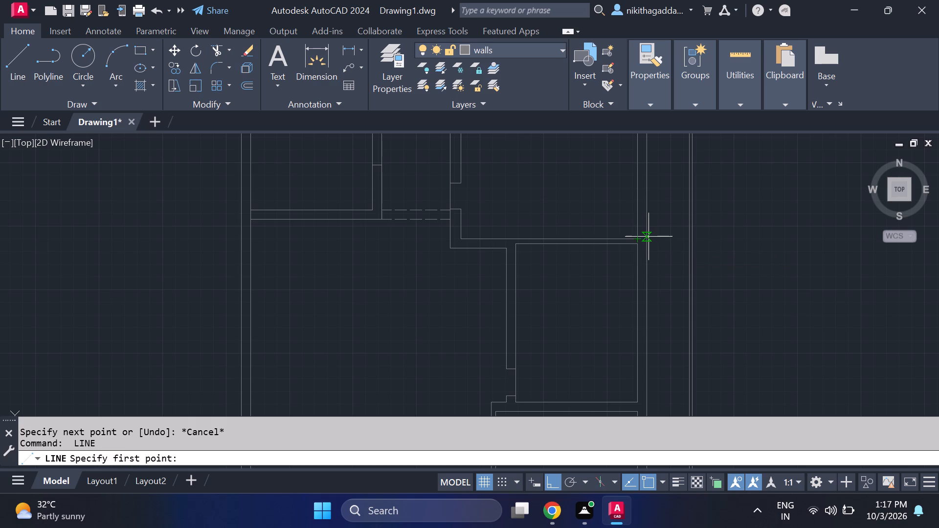
{"action": "scroll", "coordinate": [648, 237], "scroll_direction": "up", "scroll_amount": 3}
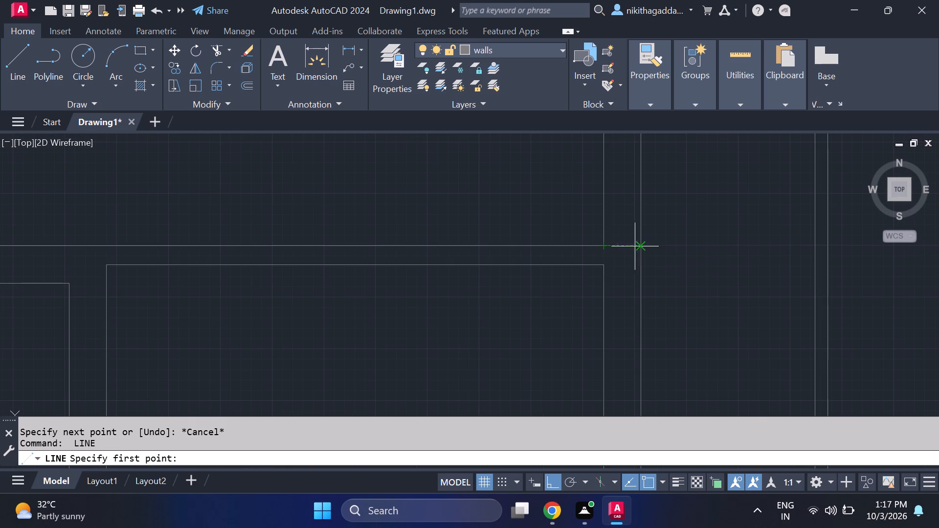
{"action": "left_click", "coordinate": [641, 246]}
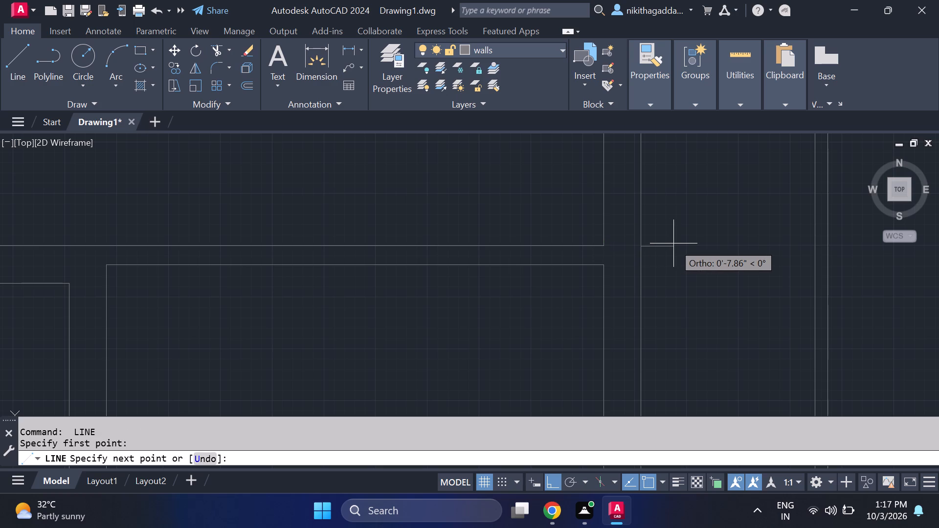
{"action": "left_click", "coordinate": [674, 243]}
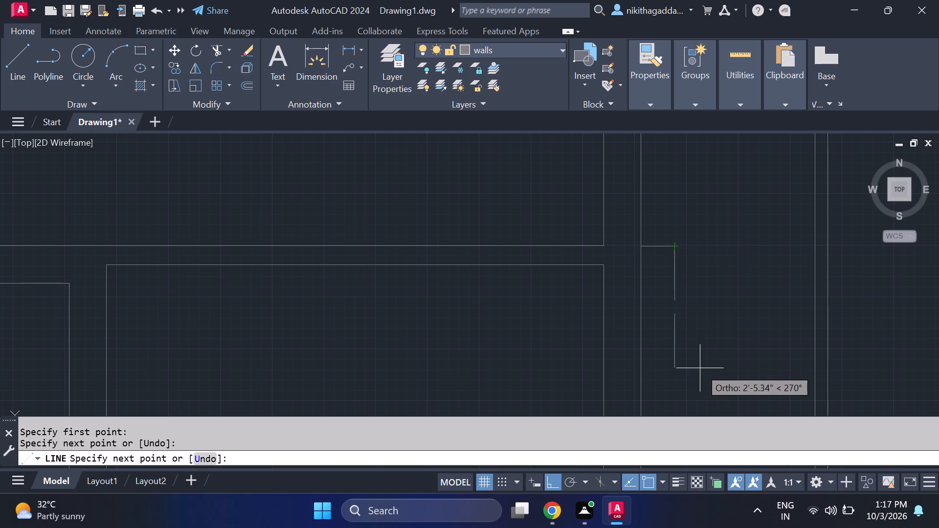
{"action": "scroll", "coordinate": [700, 368], "scroll_direction": "down", "scroll_amount": 3}
{"action": "middle_click_drag", "start_coordinate": [699, 372], "coordinate": [643, 220]}
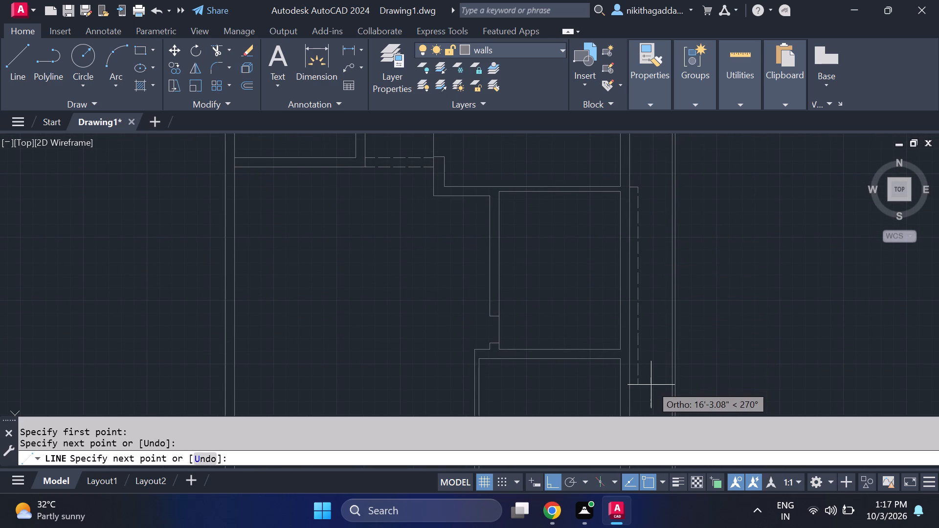
{"action": "scroll", "coordinate": [638, 356], "scroll_direction": "up", "scroll_amount": 2}
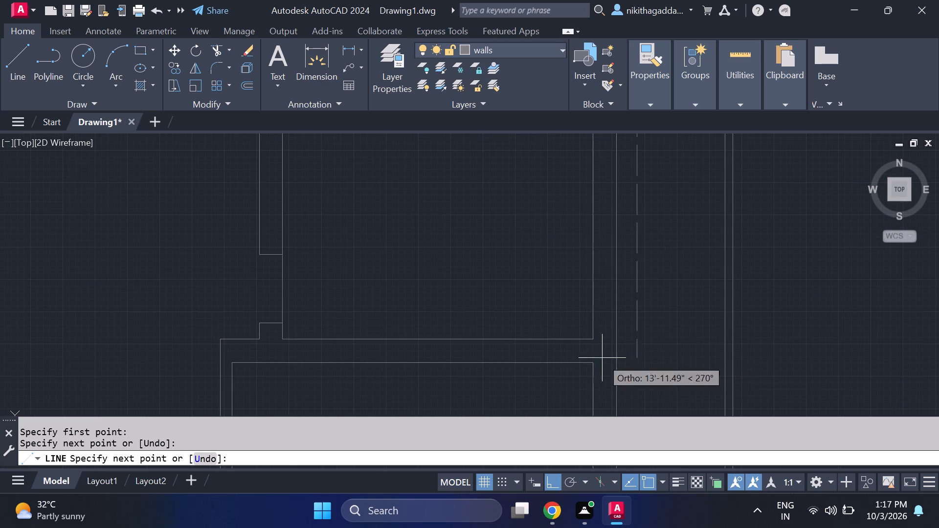
{"action": "left_click", "coordinate": [637, 362]}
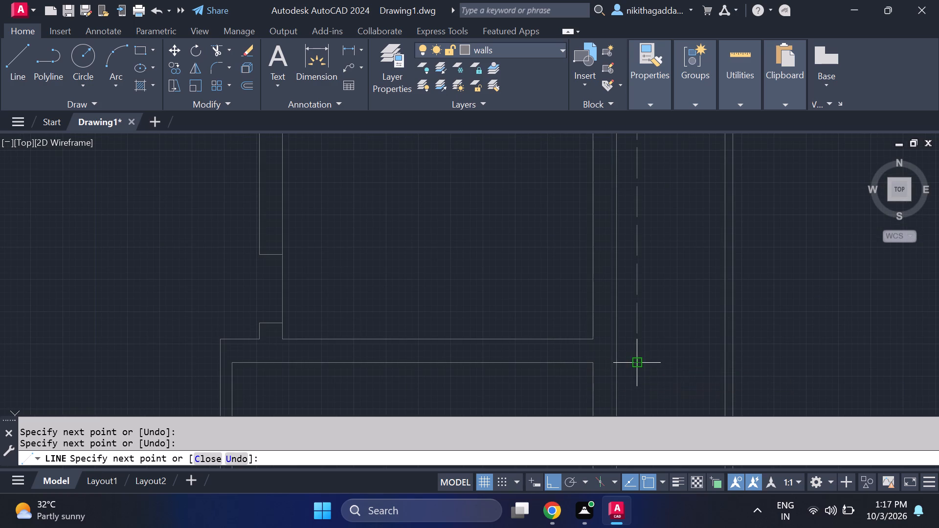
{"action": "left_click", "coordinate": [618, 363]}
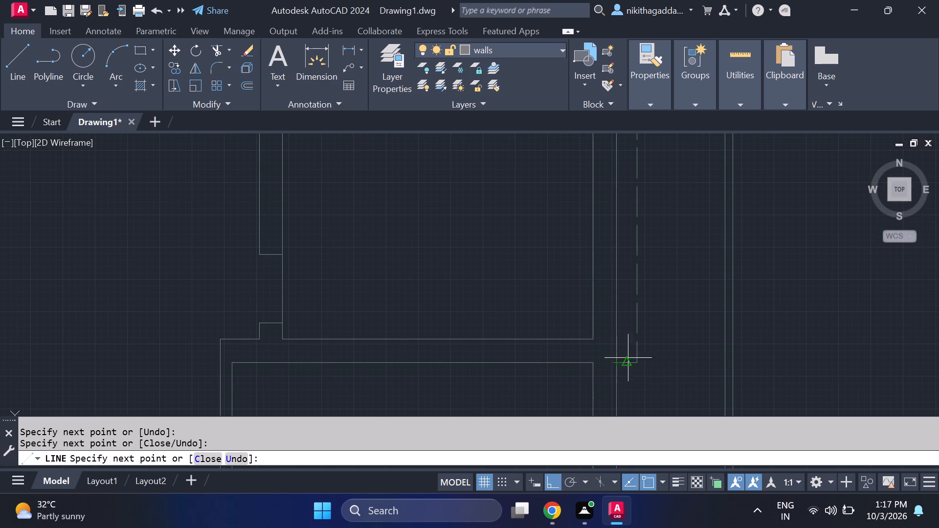
{"action": "key", "text": "Escape"}
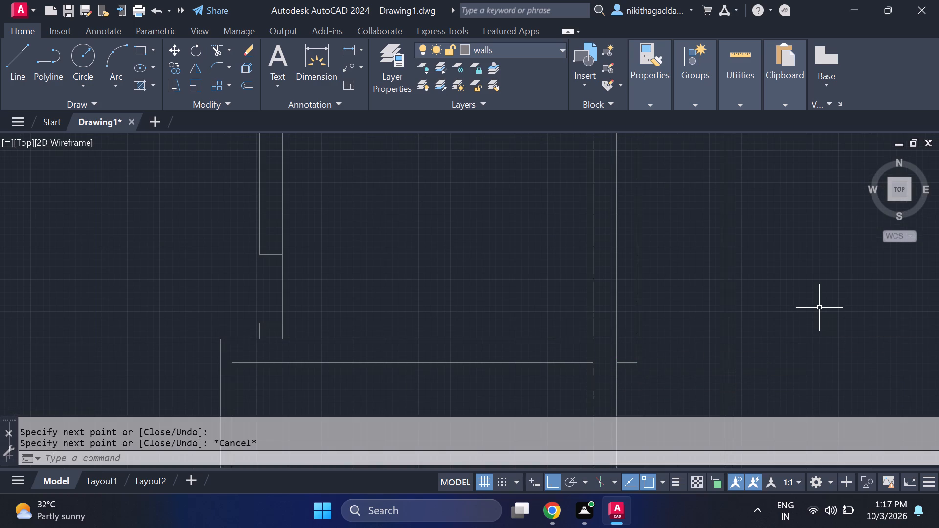
Move the dashed outline's long vertical line about 10" outward, away from the room's right wall.
{"action": "scroll", "coordinate": [792, 317], "scroll_direction": "down", "scroll_amount": 4}
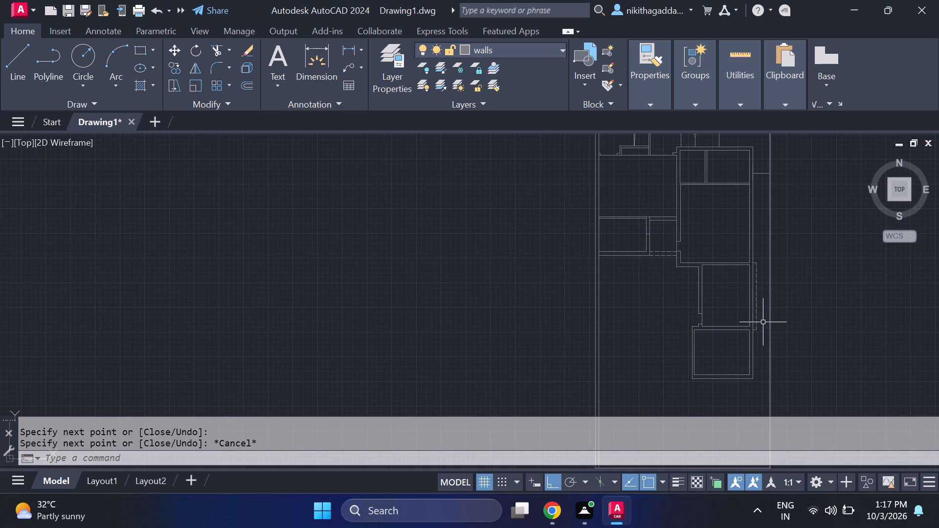
{"action": "middle_click_drag", "start_coordinate": [763, 323], "coordinate": [751, 321]}
{"action": "scroll", "coordinate": [749, 307], "scroll_direction": "up", "scroll_amount": 3}
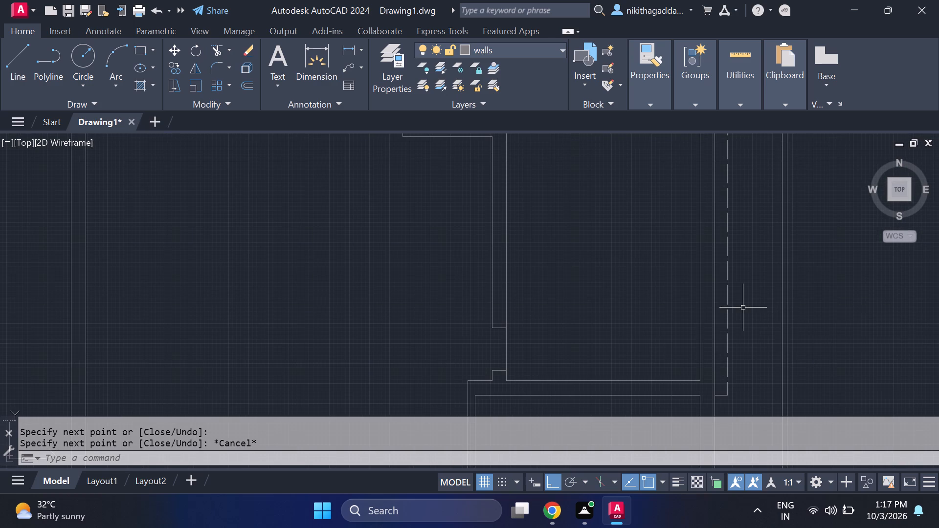
{"action": "left_click", "coordinate": [729, 320]}
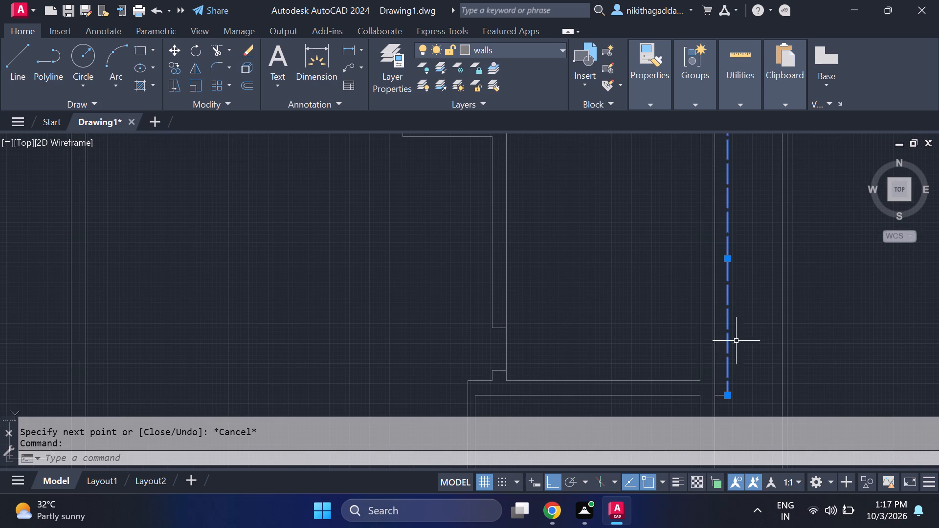
{"action": "key", "text": "m"}
{"action": "key", "text": "Return"}
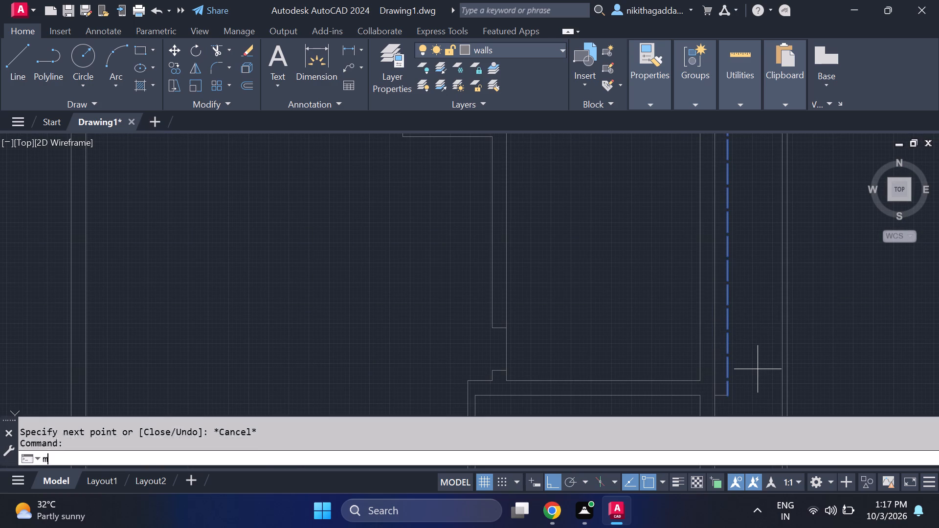
{"action": "left_click", "coordinate": [731, 395]}
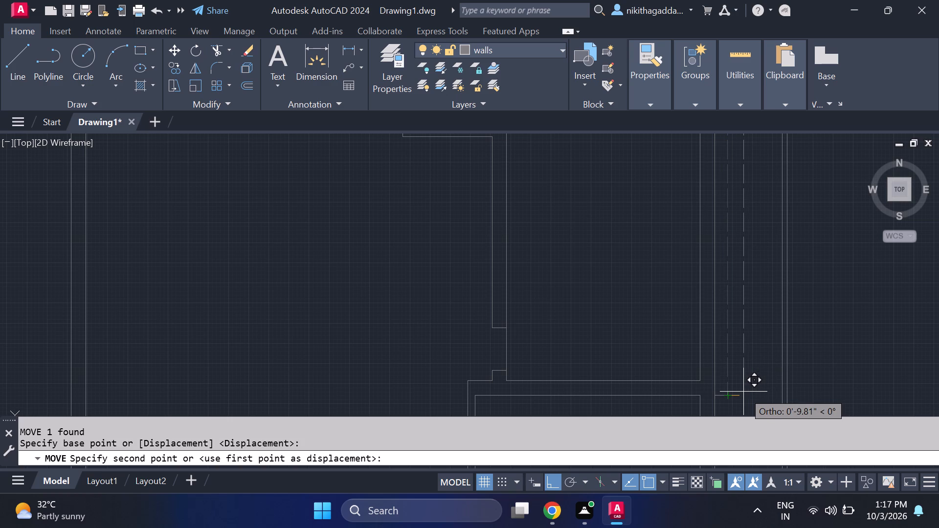
{"action": "left_click", "coordinate": [743, 392]}
{"action": "scroll", "coordinate": [809, 375], "scroll_direction": "down", "scroll_amount": 3}
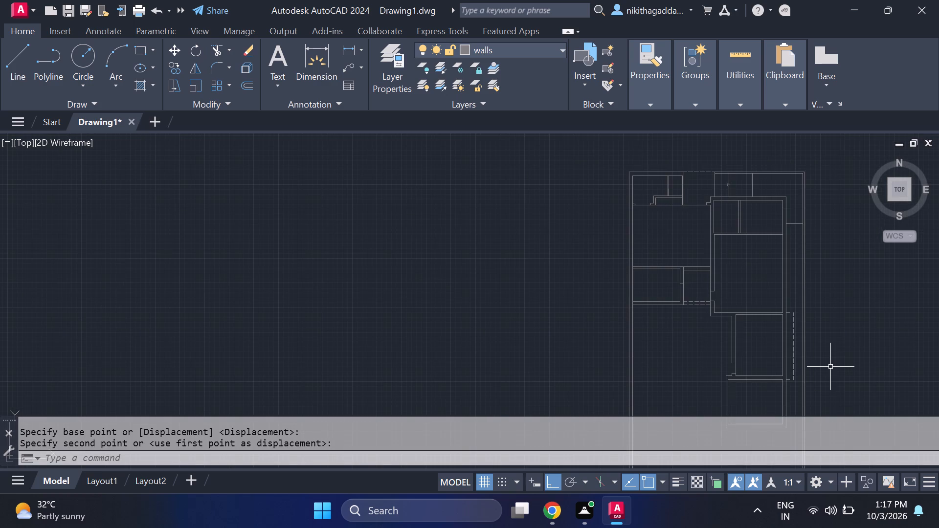
Extend the two short horizontal end lines of the dashed outline to meet its vertical line.
{"action": "type", "text": "ex"}
{"action": "key", "text": "Return"}
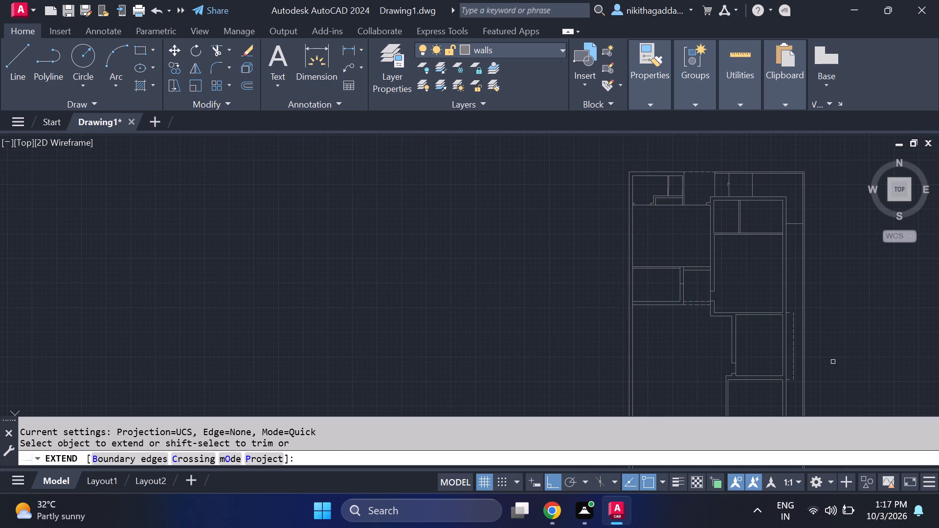
{"action": "scroll", "coordinate": [805, 374], "scroll_direction": "up", "scroll_amount": 4}
{"action": "left_click", "coordinate": [719, 412]}
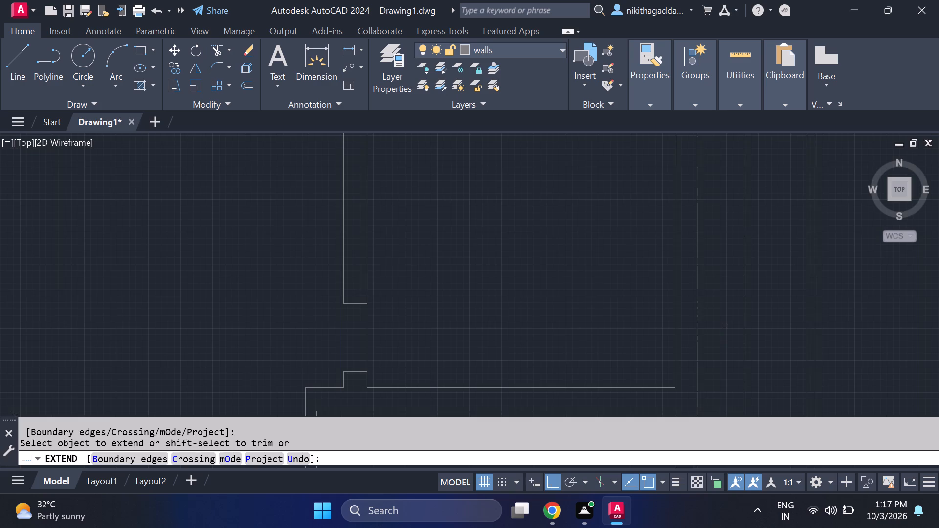
{"action": "middle_click_drag", "start_coordinate": [725, 325], "coordinate": [727, 382]}
{"action": "middle_click_drag", "start_coordinate": [726, 243], "coordinate": [731, 348]}
{"action": "middle_click", "coordinate": [729, 200]}
{"action": "middle_click_drag", "start_coordinate": [730, 178], "coordinate": [729, 231]}
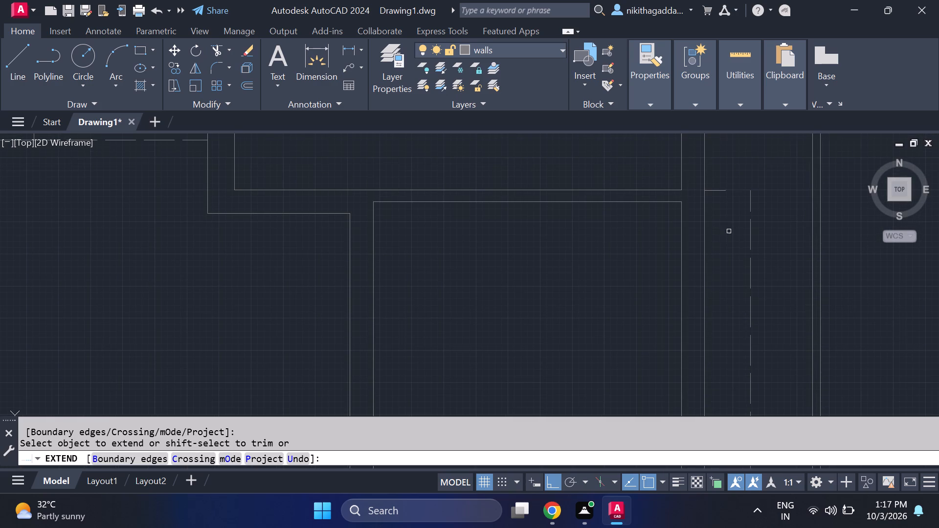
{"action": "left_click", "coordinate": [720, 190]}
{"action": "scroll", "coordinate": [827, 255], "scroll_direction": "down", "scroll_amount": 5}
{"action": "scroll", "coordinate": [849, 296], "scroll_direction": "up", "scroll_amount": 2}
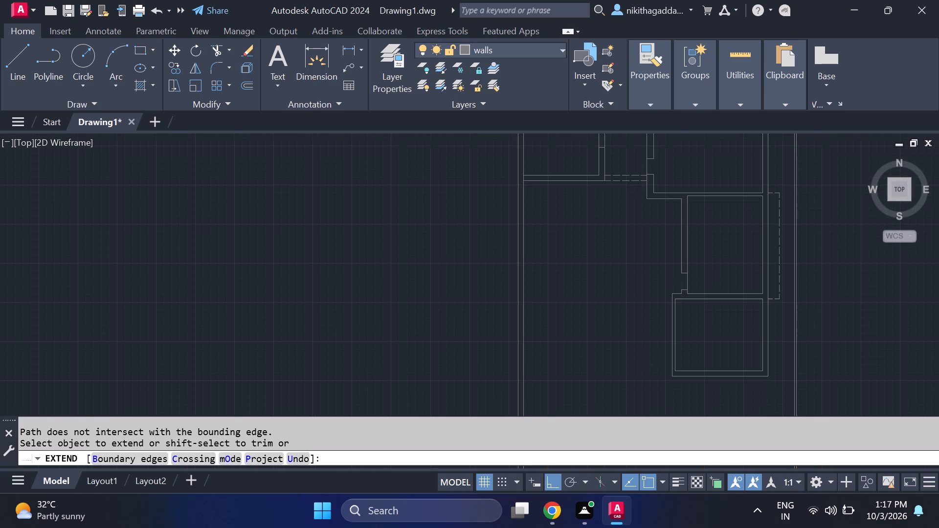
{"action": "key", "text": "Escape"}
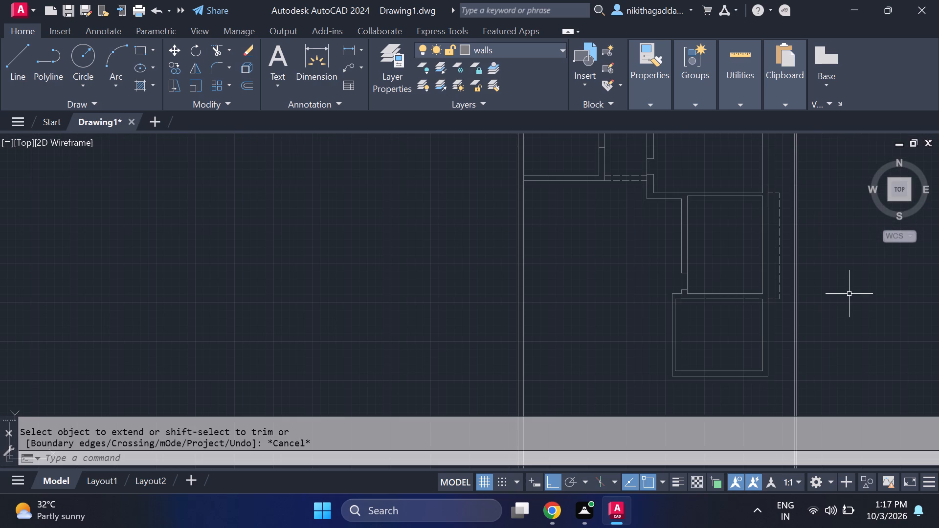
Draw a short line across the thickness of the lower left room's right wall, just below its top corner.
{"action": "middle_click_drag", "start_coordinate": [745, 279], "coordinate": [744, 308]}
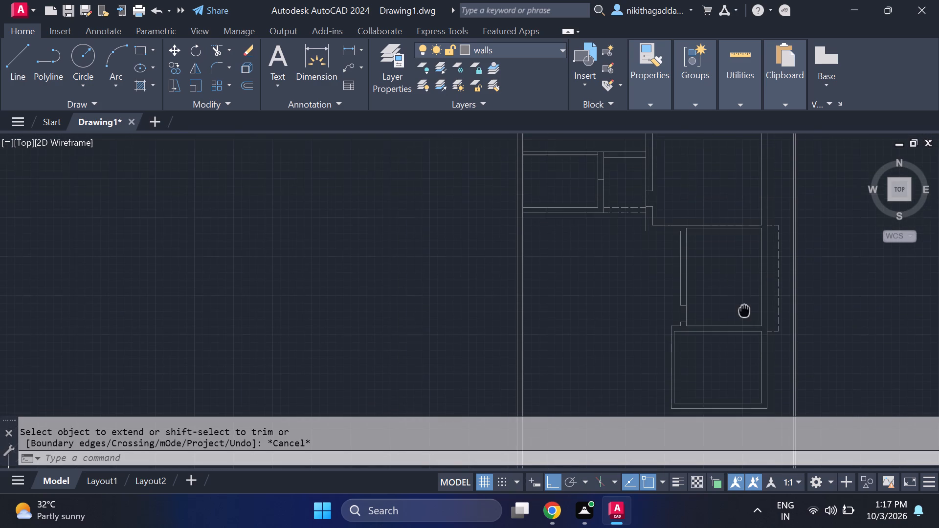
{"action": "middle_click_drag", "start_coordinate": [744, 308], "coordinate": [744, 306]}
{"action": "scroll", "coordinate": [606, 159], "scroll_direction": "up", "scroll_amount": 2}
{"action": "middle_click_drag", "start_coordinate": [616, 197], "coordinate": [632, 256]}
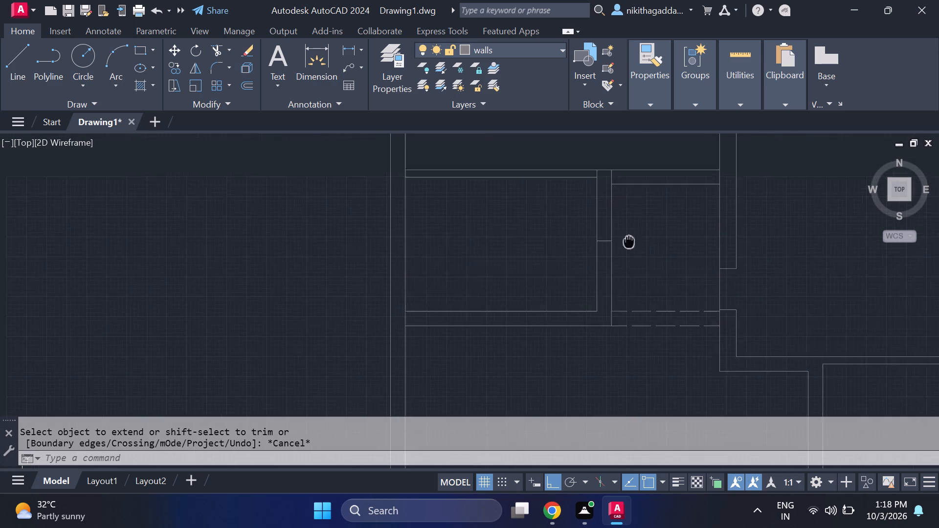
{"action": "middle_click_drag", "start_coordinate": [632, 256], "coordinate": [642, 313]}
{"action": "key", "text": "l"}
{"action": "key", "text": "Return"}
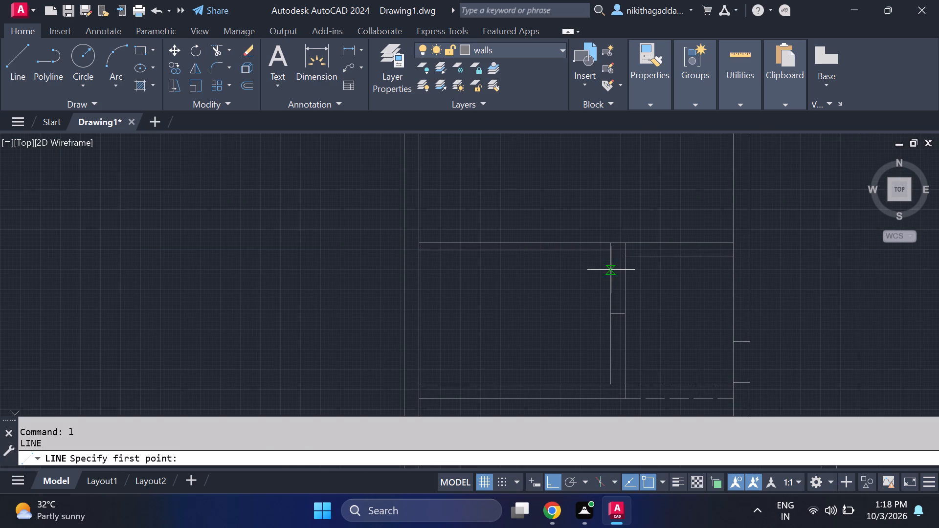
{"action": "scroll", "coordinate": [611, 270], "scroll_direction": "up", "scroll_amount": 2}
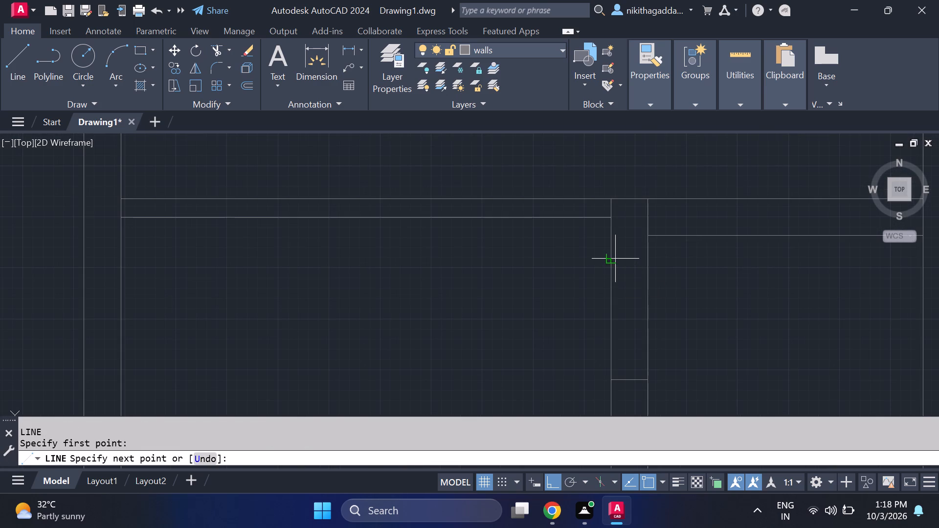
{"action": "left_click", "coordinate": [615, 259]}
{"action": "left_click", "coordinate": [652, 259]}
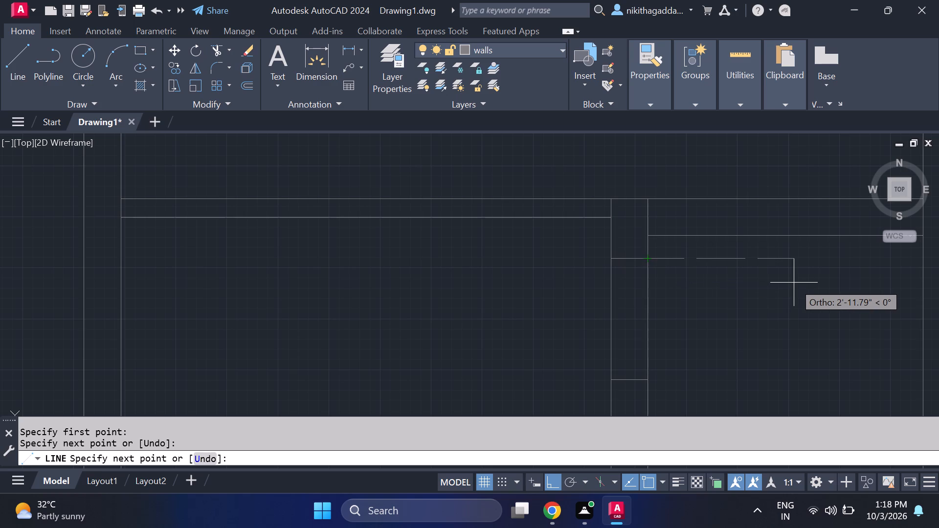
{"action": "key", "text": "Escape"}
Trim the two vertical line stubs where the lower left room's right wall joins its top wall.
{"action": "type", "text": "tr"}
{"action": "key", "text": "Return"}
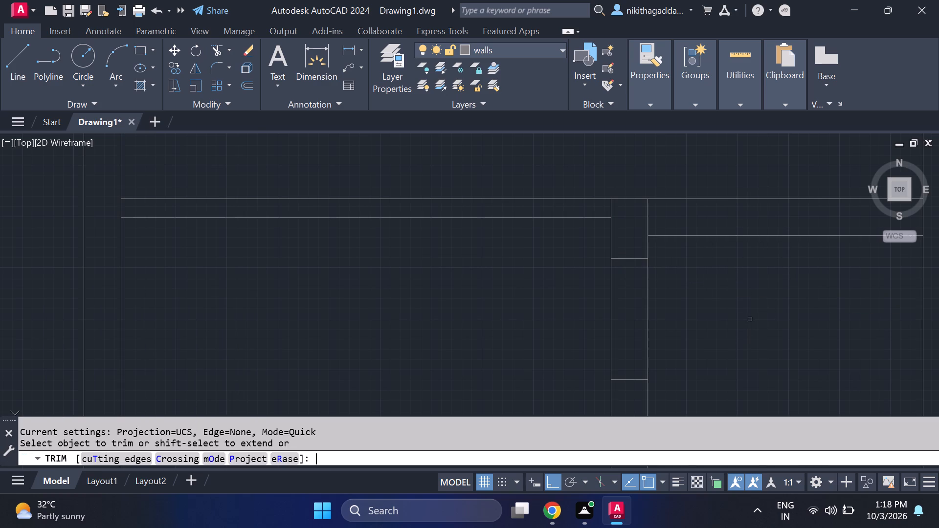
{"action": "left_click", "coordinate": [610, 212]}
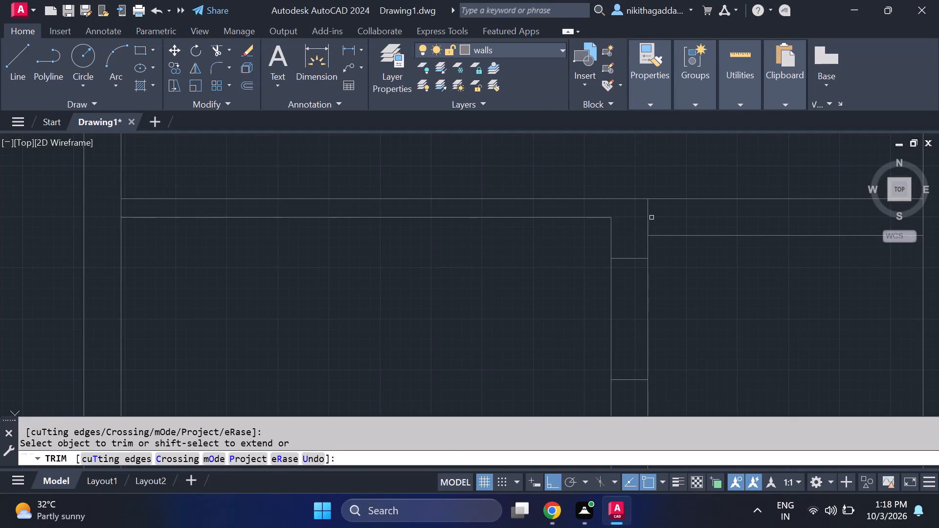
{"action": "left_click", "coordinate": [647, 216]}
Trim both wall lines between the two short cross lines to open the lower left room's right wall.
{"action": "scroll", "coordinate": [707, 276], "scroll_direction": "down", "scroll_amount": 3}
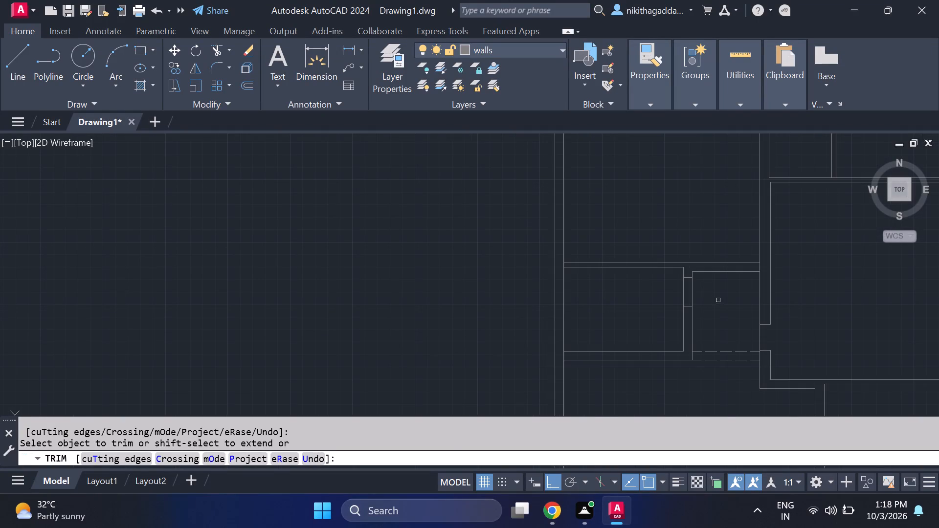
{"action": "scroll", "coordinate": [698, 293], "scroll_direction": "up", "scroll_amount": 2}
{"action": "left_click_drag", "start_coordinate": [665, 290], "coordinate": [648, 292]}
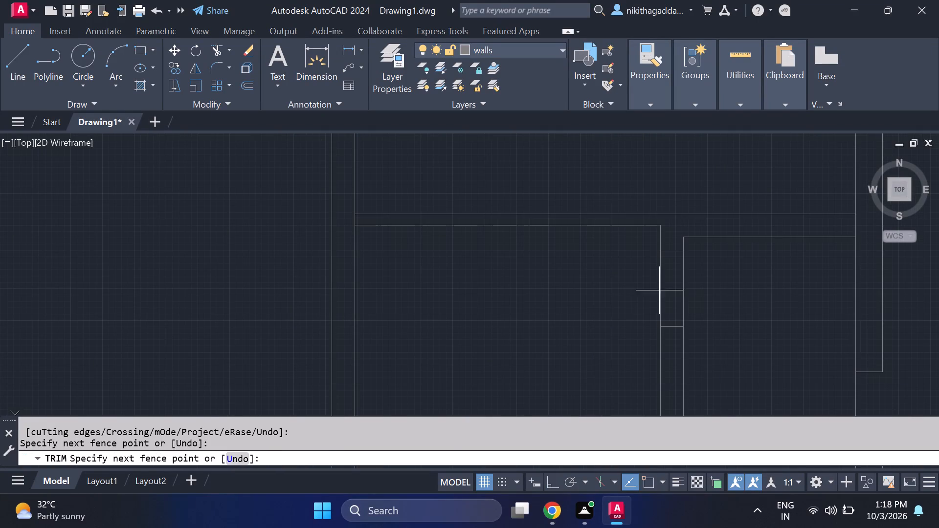
{"action": "left_click_drag", "start_coordinate": [648, 292], "coordinate": [619, 299]}
{"action": "scroll", "coordinate": [670, 303], "scroll_direction": "down", "scroll_amount": 2}
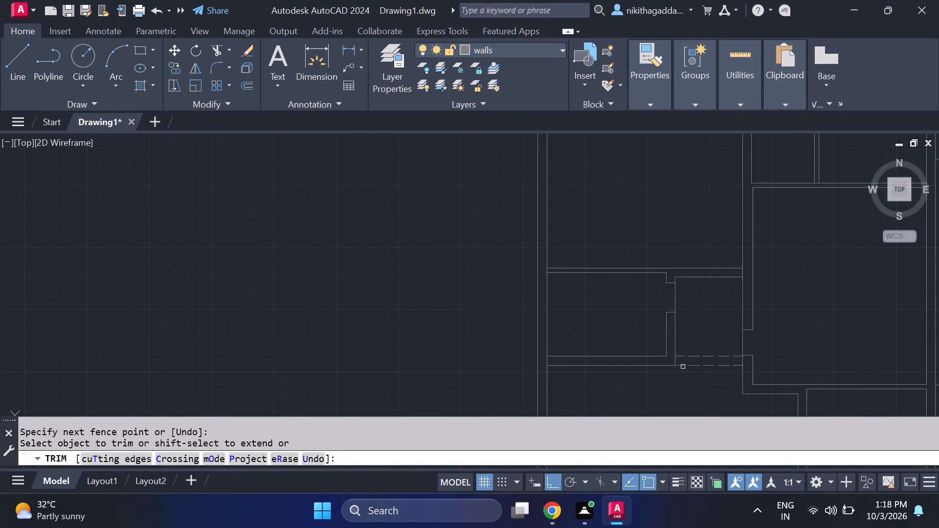
{"action": "middle_click_drag", "start_coordinate": [683, 367], "coordinate": [626, 304]}
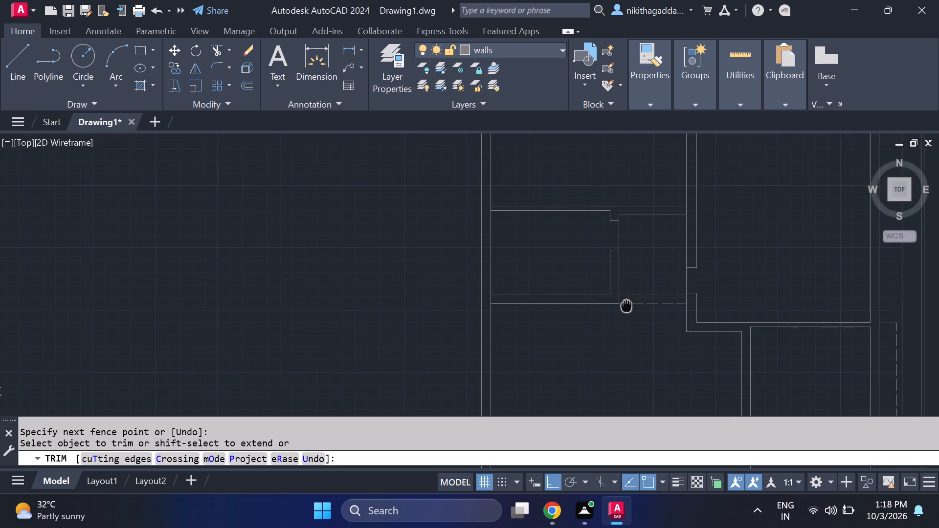
Extend the lower line of the lower left room's bottom wall to the outer line of the left outer wall.
{"action": "middle_click_drag", "start_coordinate": [626, 304], "coordinate": [635, 329]}
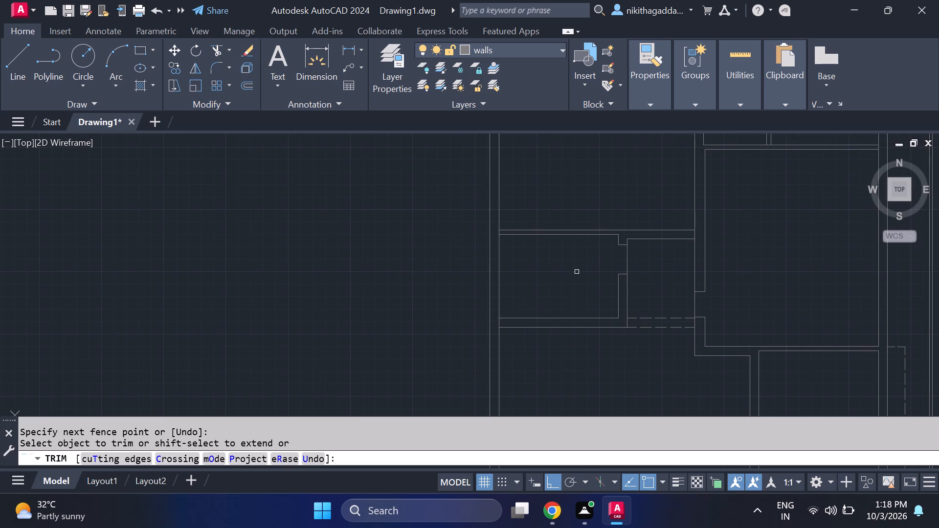
{"action": "scroll", "coordinate": [603, 300], "scroll_direction": "down", "scroll_amount": 1}
{"action": "scroll", "coordinate": [543, 336], "scroll_direction": "up", "scroll_amount": 1}
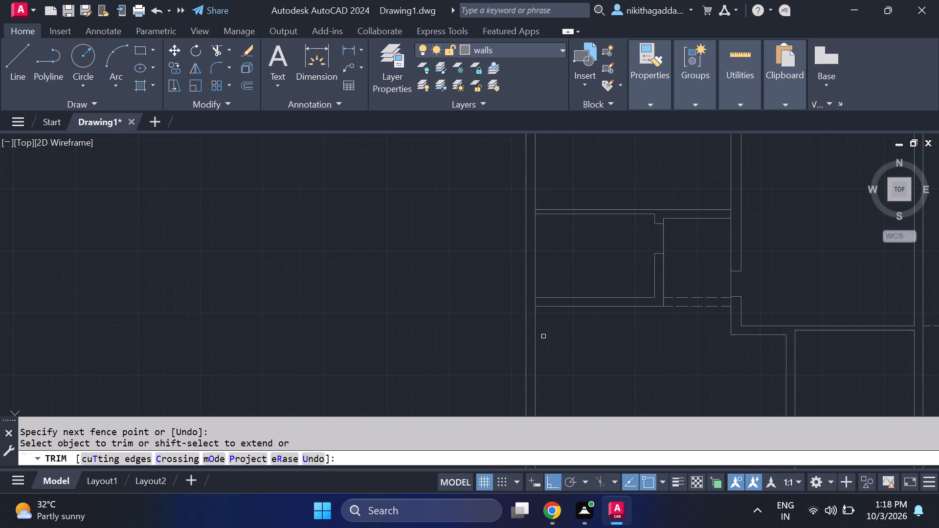
{"action": "middle_click_drag", "start_coordinate": [594, 353], "coordinate": [565, 340]}
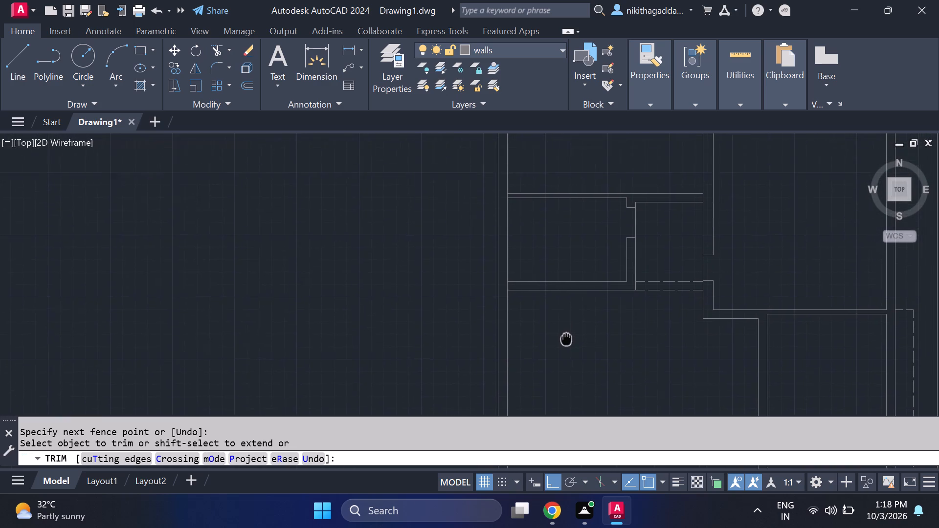
{"action": "middle_click_drag", "start_coordinate": [565, 340], "coordinate": [562, 348]}
{"action": "scroll", "coordinate": [598, 362], "scroll_direction": "down", "scroll_amount": 2}
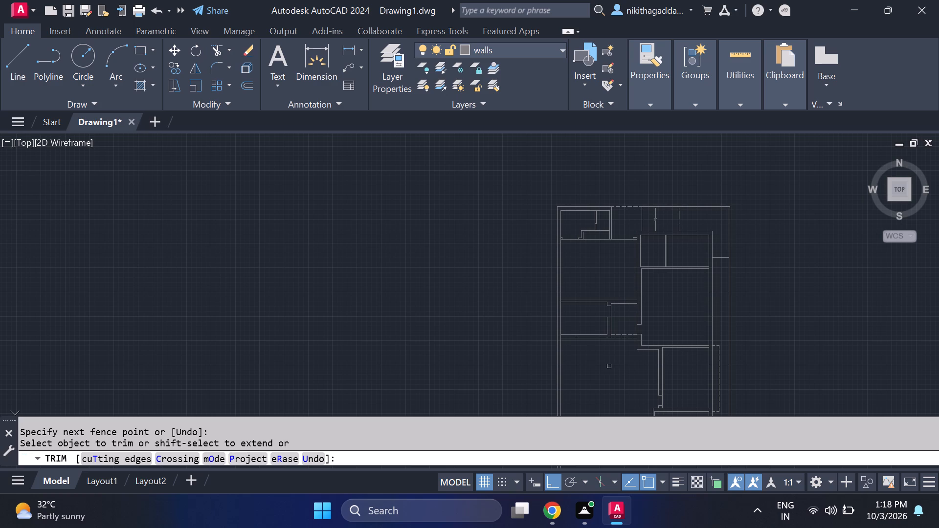
{"action": "key", "text": "Escape"}
{"action": "type", "text": "ex"}
{"action": "key", "text": "Return"}
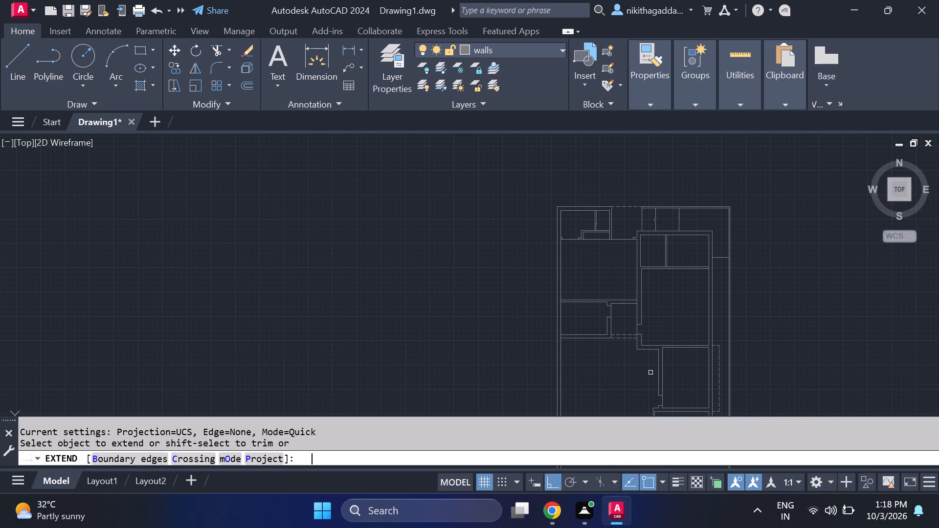
{"action": "scroll", "coordinate": [584, 347], "scroll_direction": "up", "scroll_amount": 2}
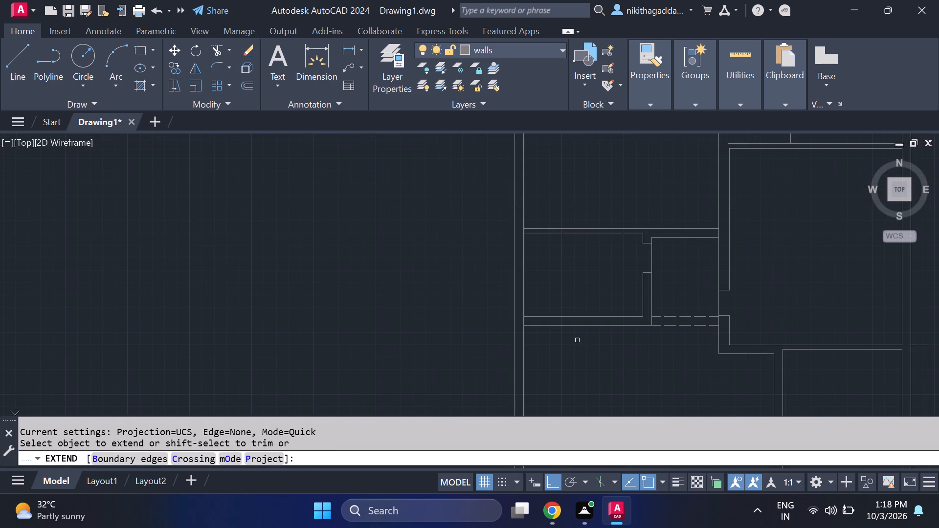
{"action": "left_click", "coordinate": [538, 327]}
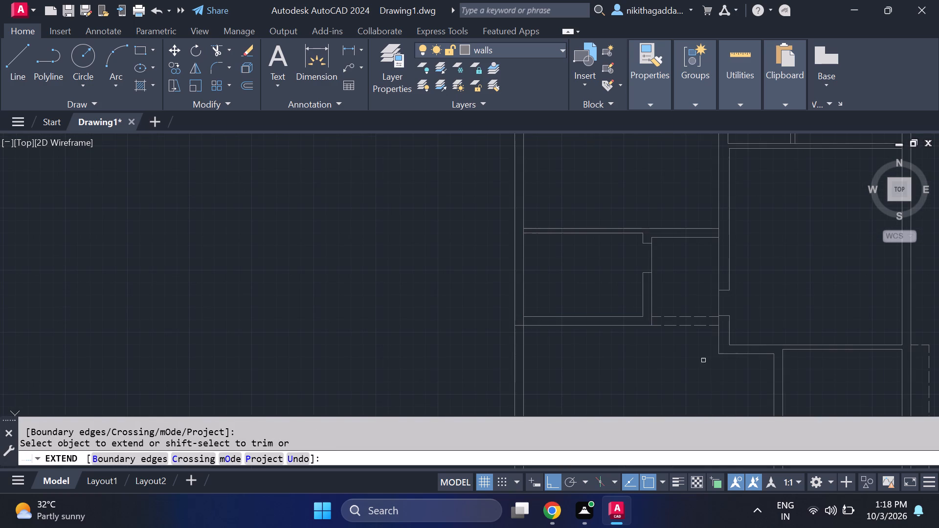
{"action": "key", "text": "Escape"}
Trim the left outer wall's inner line between the two lines of the lower left room's bottom wall.
{"action": "type", "text": "tr"}
{"action": "key", "text": "Return"}
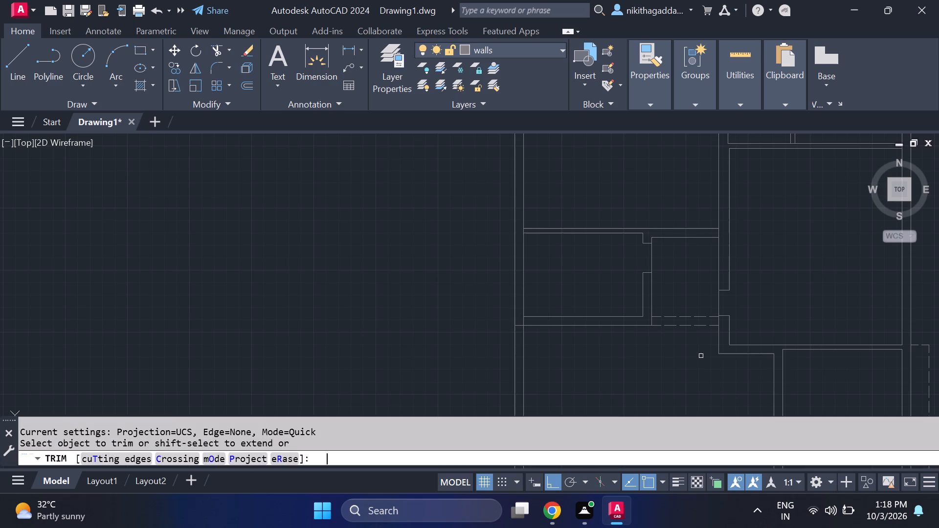
{"action": "scroll", "coordinate": [496, 328], "scroll_direction": "up", "scroll_amount": 3}
{"action": "left_click_drag", "start_coordinate": [620, 303], "coordinate": [601, 300]}
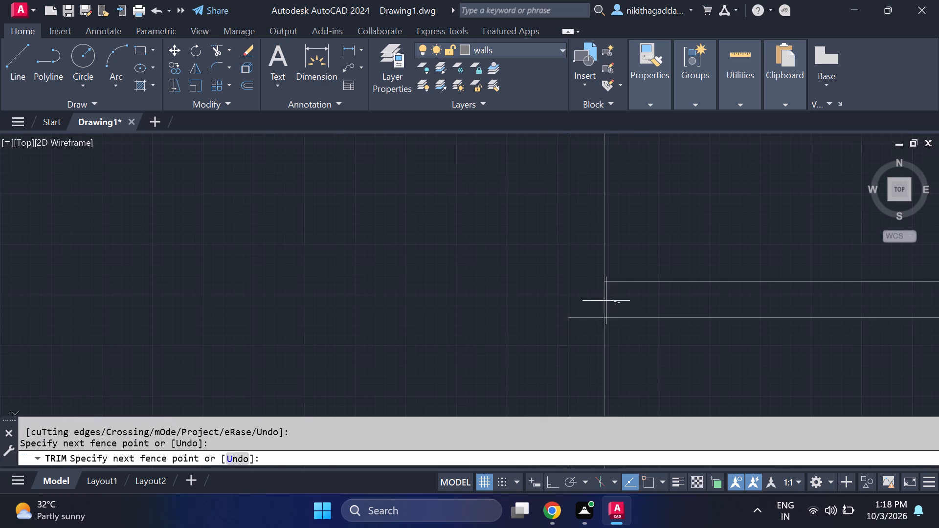
{"action": "left_click_drag", "start_coordinate": [601, 300], "coordinate": [598, 299]}
Trim away the left outer wall's inner line below the lower left room's bottom wall.
{"action": "scroll", "coordinate": [639, 325], "scroll_direction": "down", "scroll_amount": 4}
{"action": "middle_click_drag", "start_coordinate": [663, 354], "coordinate": [610, 298]}
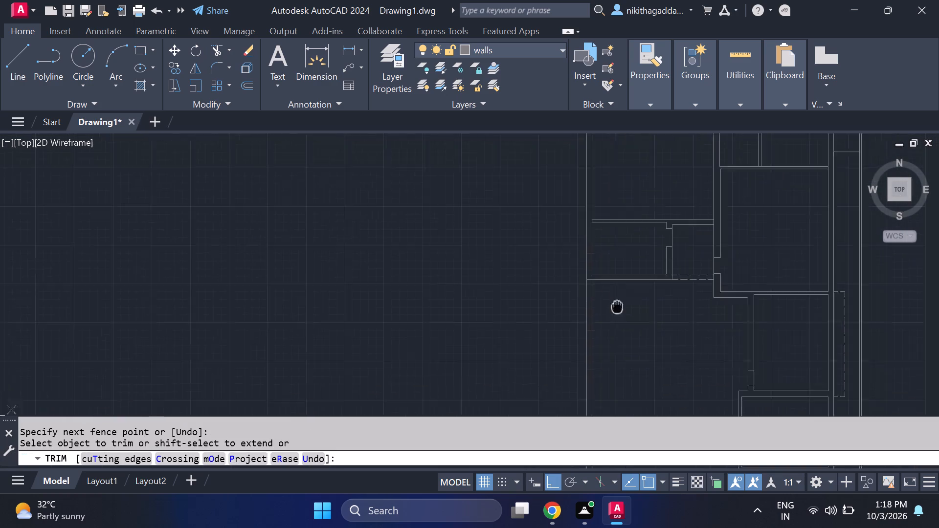
{"action": "middle_click_drag", "start_coordinate": [610, 298], "coordinate": [561, 249]}
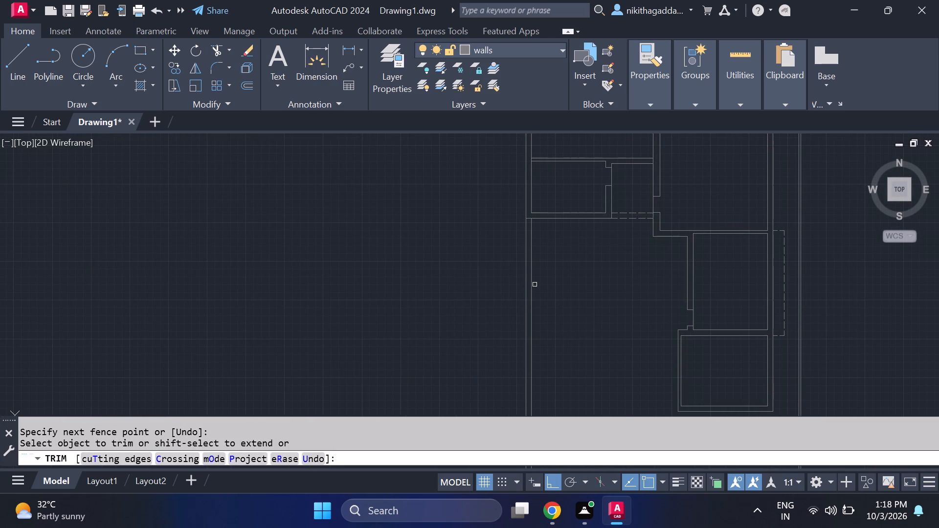
{"action": "scroll", "coordinate": [585, 309], "scroll_direction": "down", "scroll_amount": 3}
{"action": "scroll", "coordinate": [587, 312], "scroll_direction": "up", "scroll_amount": 1}
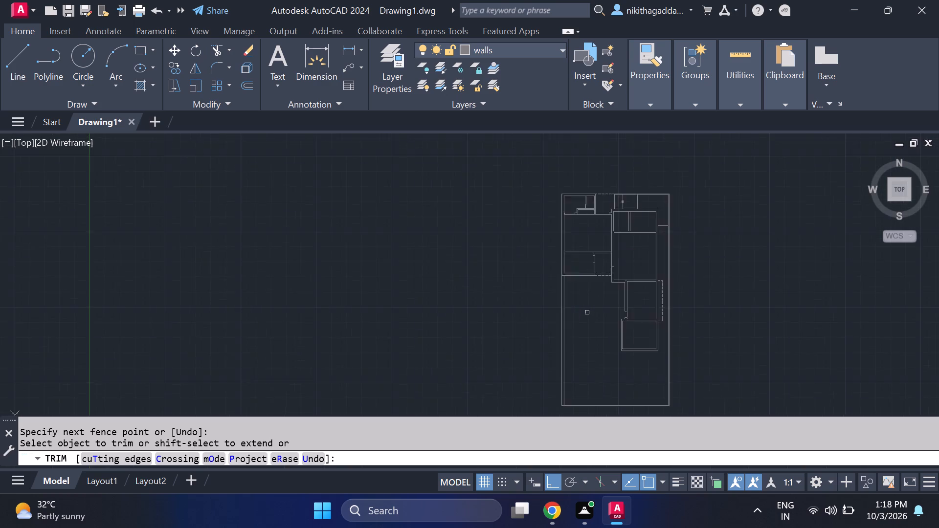
{"action": "scroll", "coordinate": [587, 312], "scroll_direction": "up", "scroll_amount": 2}
{"action": "middle_click_drag", "start_coordinate": [588, 312], "coordinate": [588, 363]}
{"action": "scroll", "coordinate": [585, 340], "scroll_direction": "up", "scroll_amount": 1}
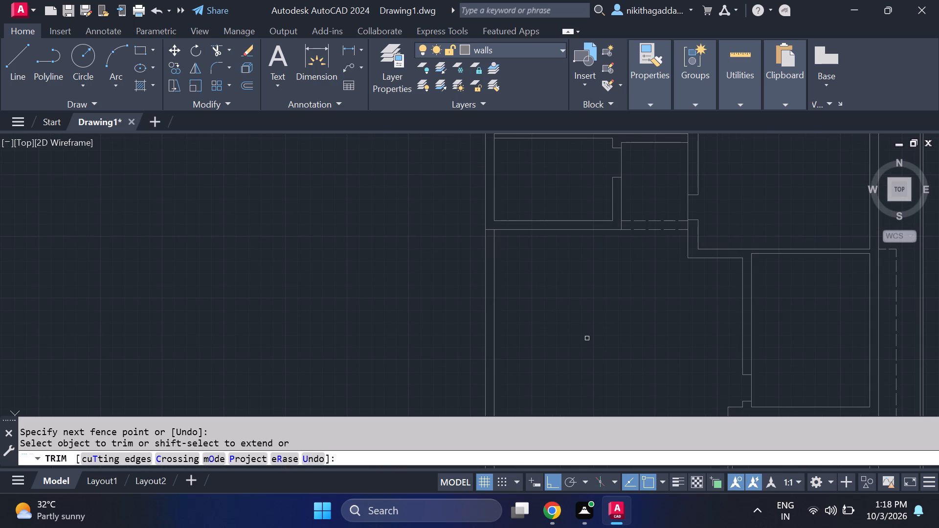
{"action": "left_click", "coordinate": [492, 348]}
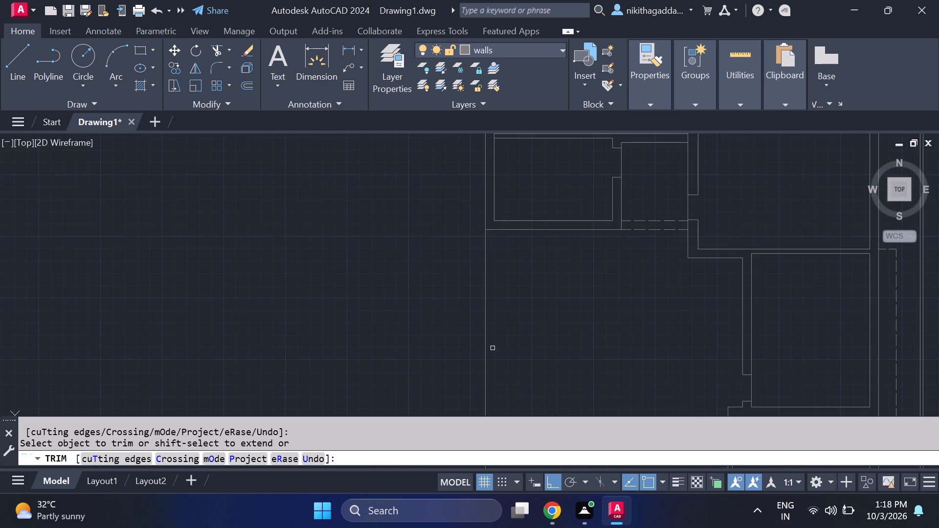
{"action": "key", "text": "Escape"}
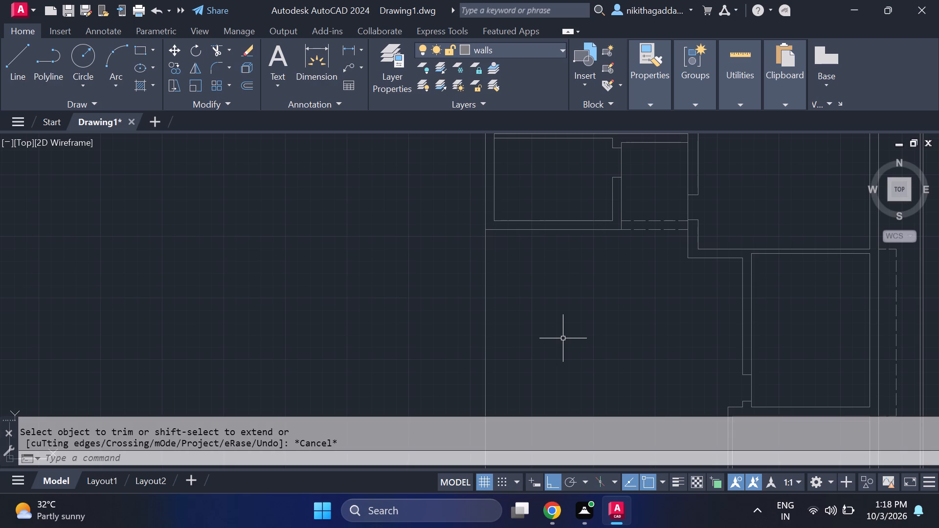
Measure the thickness of the thin outer wall along the plan's top right with a linear dimension, without placing it.
{"action": "scroll", "coordinate": [563, 338], "scroll_direction": "down", "scroll_amount": 3}
{"action": "middle_click_drag", "start_coordinate": [573, 323], "coordinate": [570, 351]}
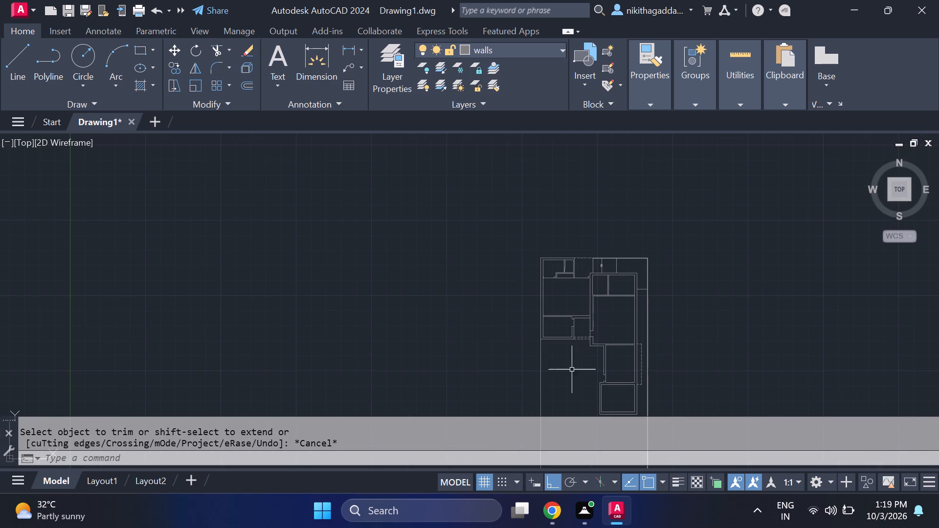
{"action": "scroll", "coordinate": [571, 374], "scroll_direction": "up", "scroll_amount": 2}
{"action": "middle_click_drag", "start_coordinate": [546, 233], "coordinate": [513, 332]}
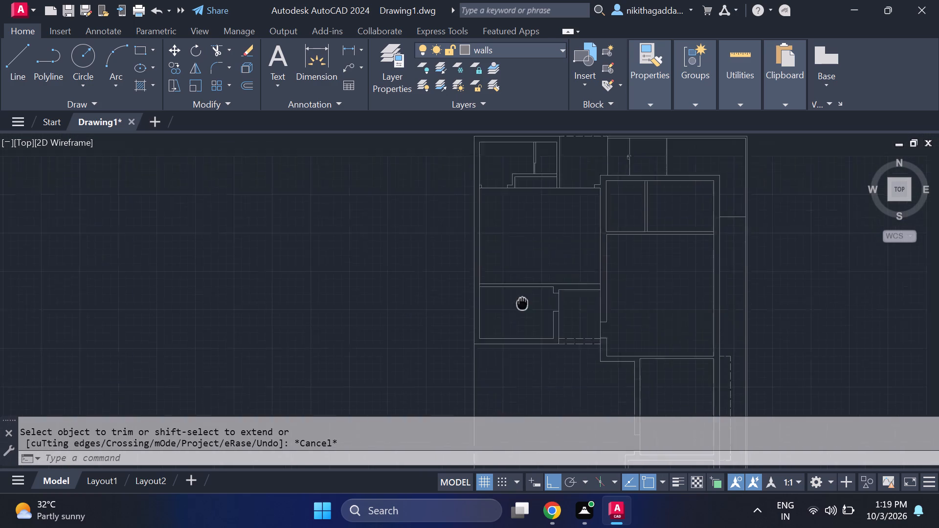
{"action": "middle_click_drag", "start_coordinate": [513, 332], "coordinate": [502, 371]}
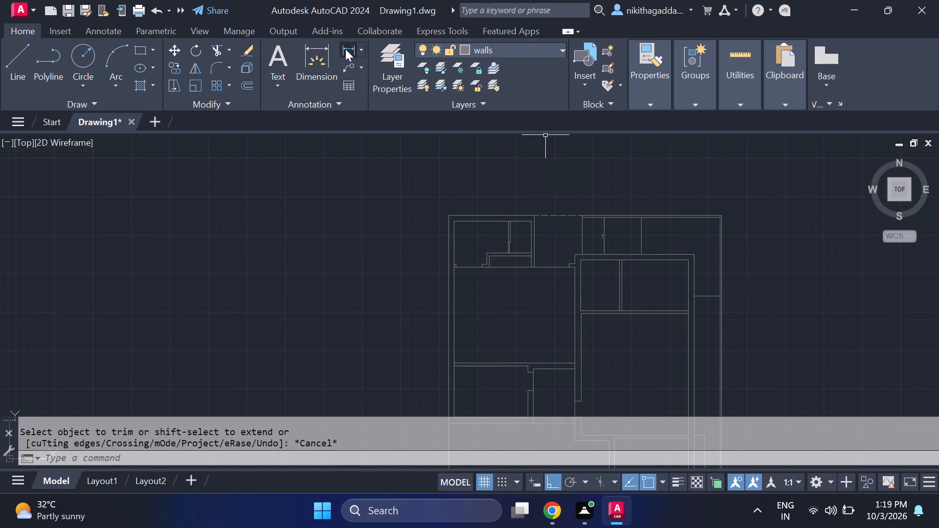
{"action": "left_click", "coordinate": [344, 51]}
{"action": "scroll", "coordinate": [687, 214], "scroll_direction": "up", "scroll_amount": 1}
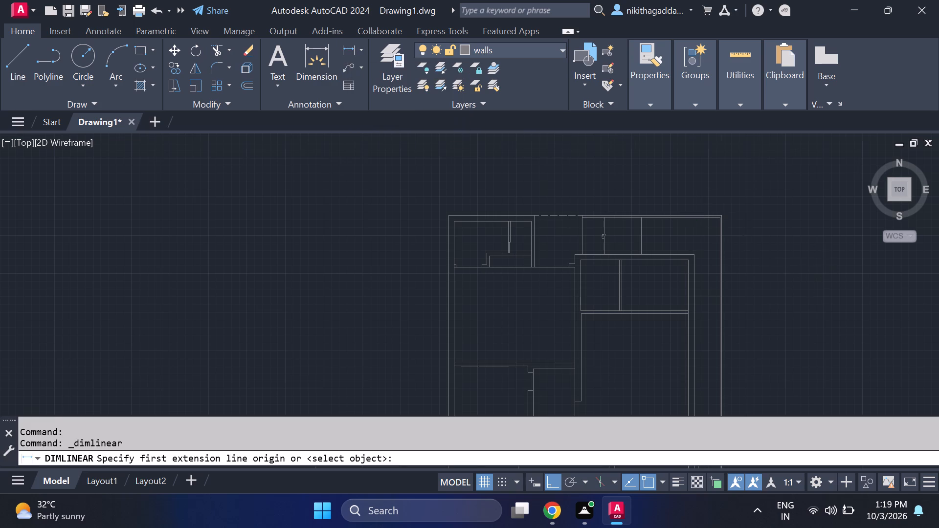
{"action": "scroll", "coordinate": [687, 214], "scroll_direction": "up", "scroll_amount": 2}
{"action": "left_click", "coordinate": [677, 223]}
{"action": "left_click", "coordinate": [677, 231]}
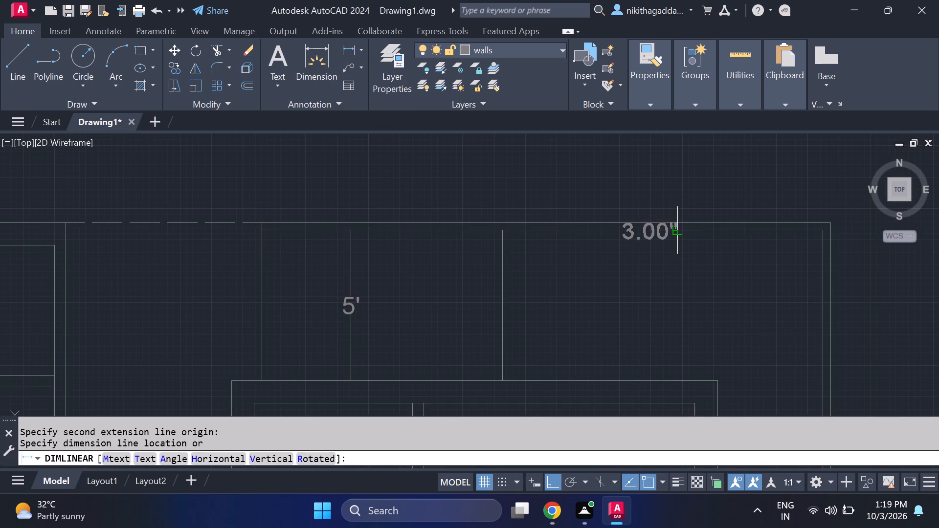
{"action": "key", "text": "Escape"}
Offset the left outer wall's outer line 3" toward the inside of the plan.
{"action": "scroll", "coordinate": [676, 219], "scroll_direction": "down", "scroll_amount": 5}
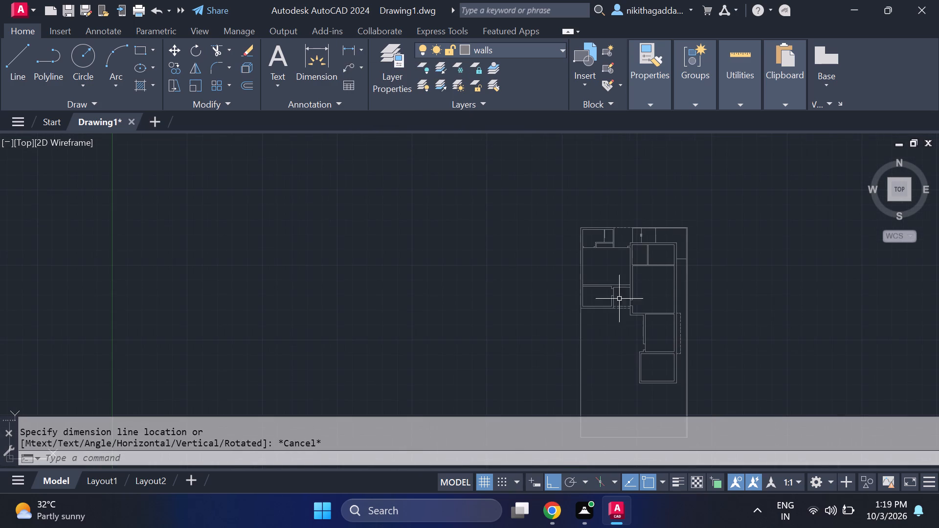
{"action": "scroll", "coordinate": [586, 329], "scroll_direction": "up", "scroll_amount": 3}
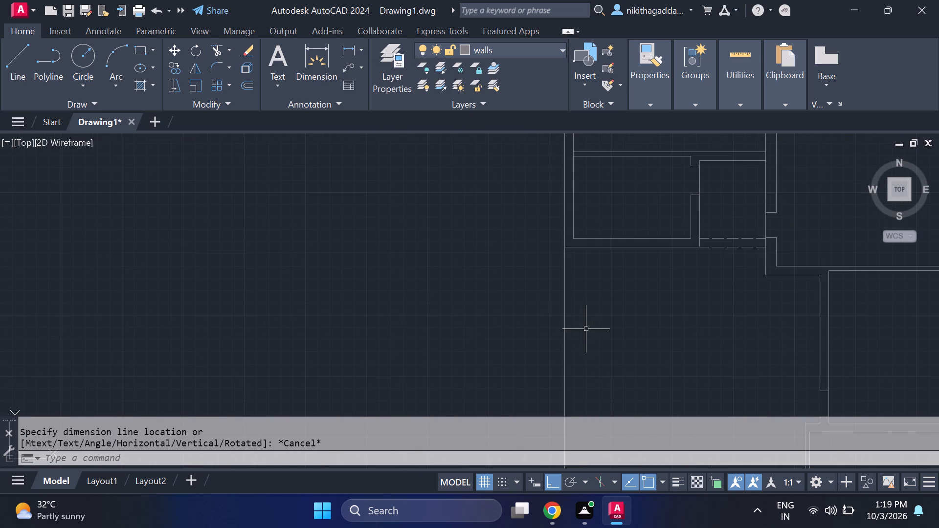
{"action": "type", "text": "of"}
{"action": "key", "text": "Return"}
{"action": "key", "text": "4"}
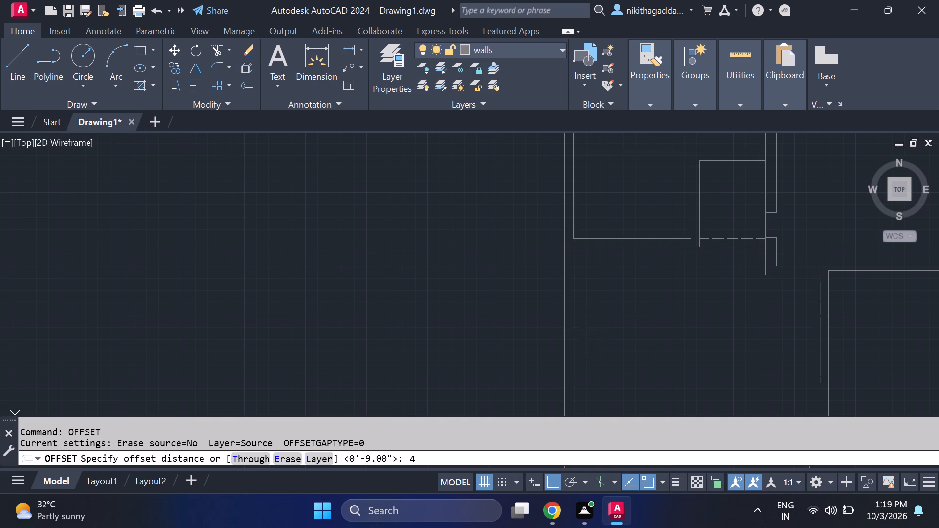
{"action": "key", "text": "BackSpace"}
{"action": "type", "text": "3\""}
{"action": "key", "text": "Return"}
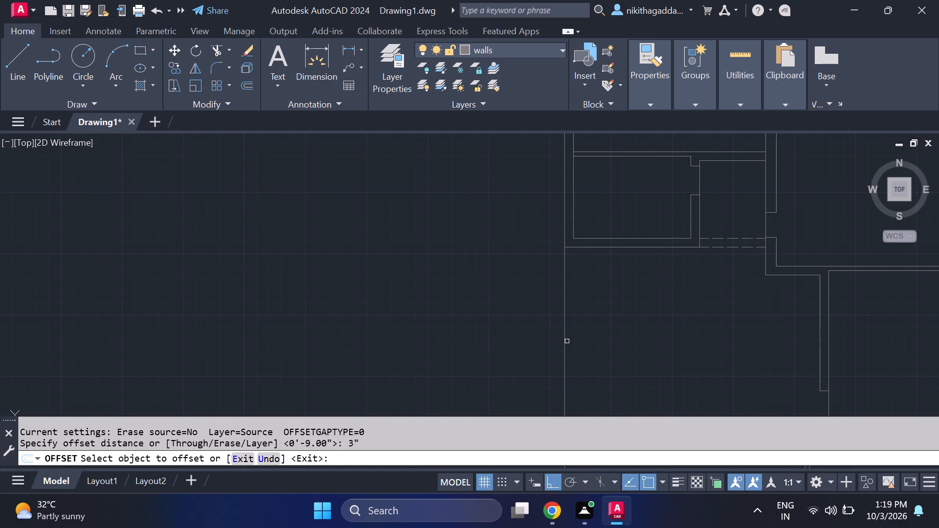
{"action": "left_click", "coordinate": [564, 343]}
{"action": "left_click", "coordinate": [605, 343]}
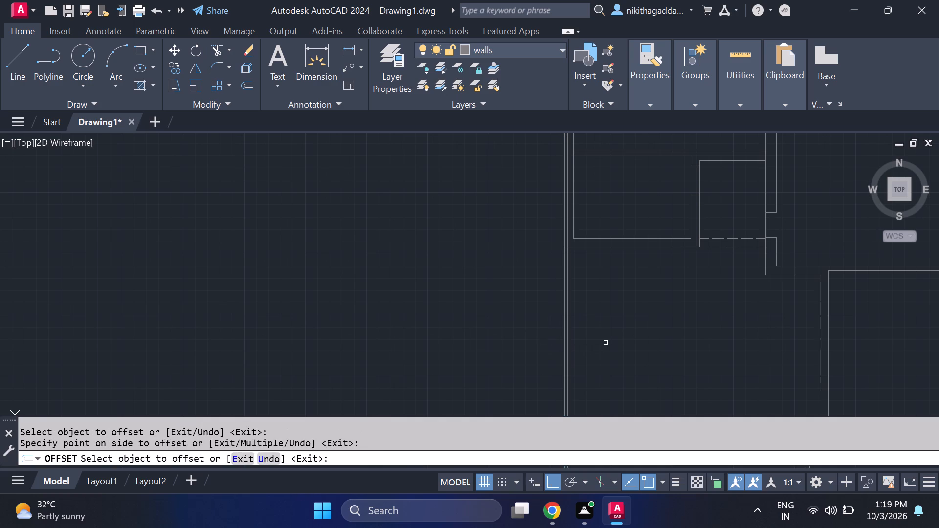
{"action": "key", "text": "Escape"}
Trim the part of the 3" offset line that lies above the lower left room's bottom wall.
{"action": "type", "text": "tr"}
{"action": "key", "text": "Return"}
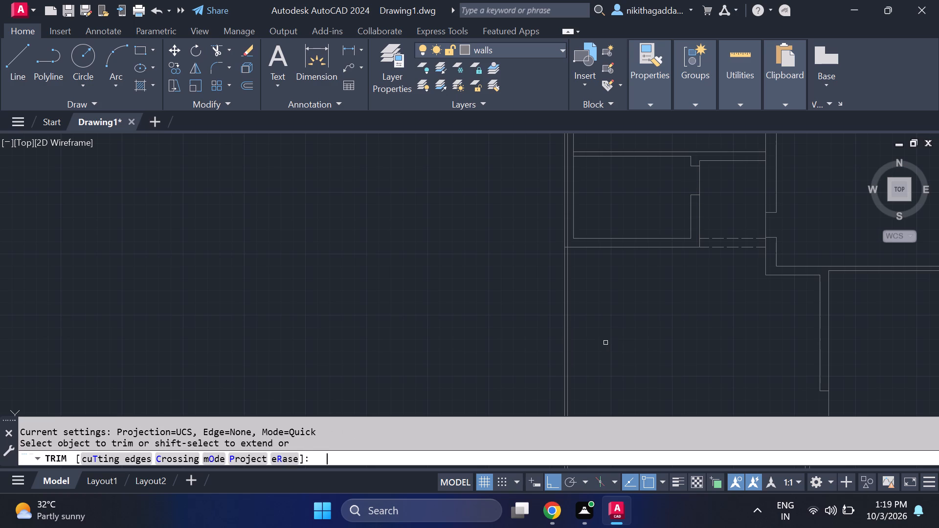
{"action": "scroll", "coordinate": [569, 235], "scroll_direction": "up", "scroll_amount": 2}
{"action": "left_click", "coordinate": [567, 242]}
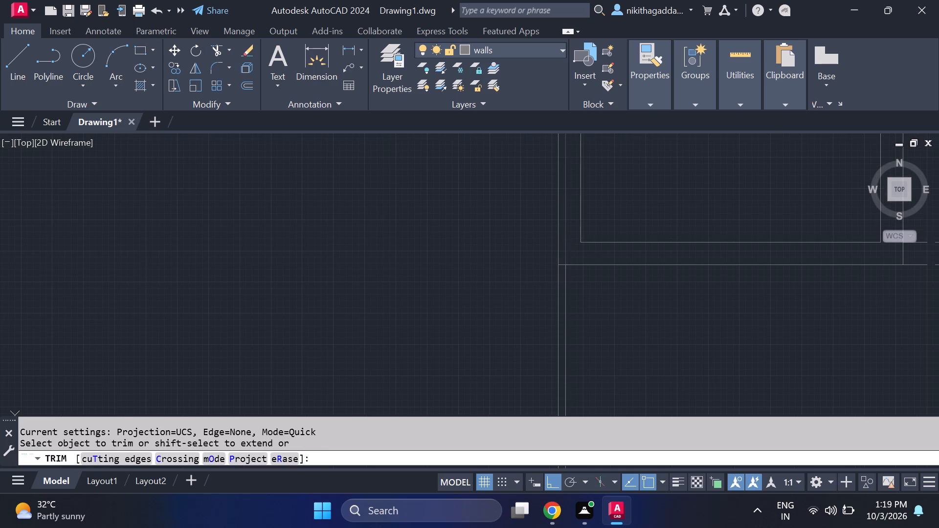
{"action": "scroll", "coordinate": [604, 308], "scroll_direction": "down", "scroll_amount": 4}
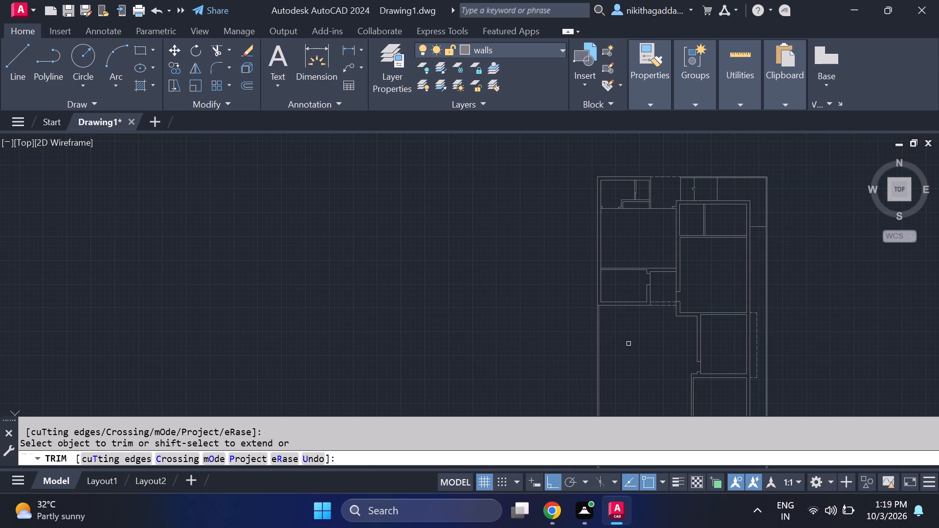
{"action": "scroll", "coordinate": [628, 344], "scroll_direction": "up", "scroll_amount": 2}
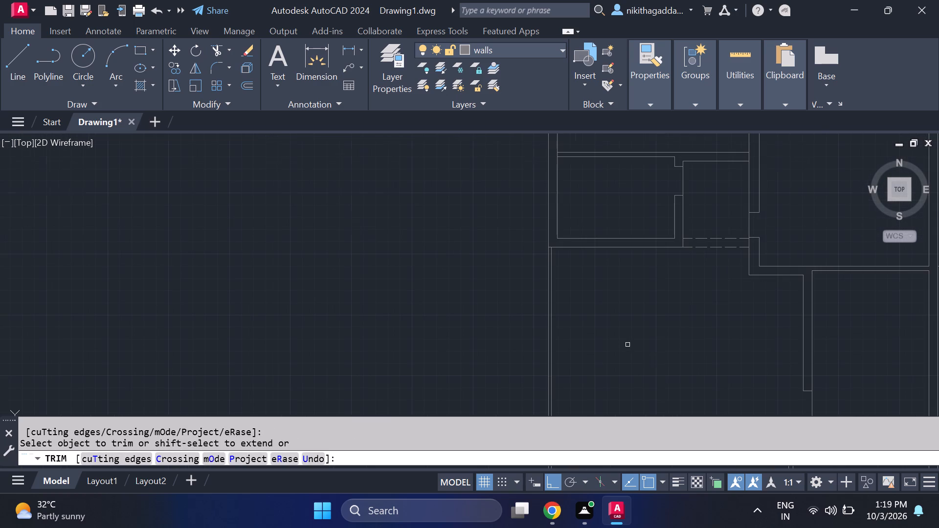
{"action": "scroll", "coordinate": [627, 345], "scroll_direction": "up", "scroll_amount": 2}
{"action": "middle_click_drag", "start_coordinate": [618, 353], "coordinate": [533, 405]}
{"action": "scroll", "coordinate": [525, 403], "scroll_direction": "down", "scroll_amount": 3}
{"action": "middle_click_drag", "start_coordinate": [527, 388], "coordinate": [453, 369]}
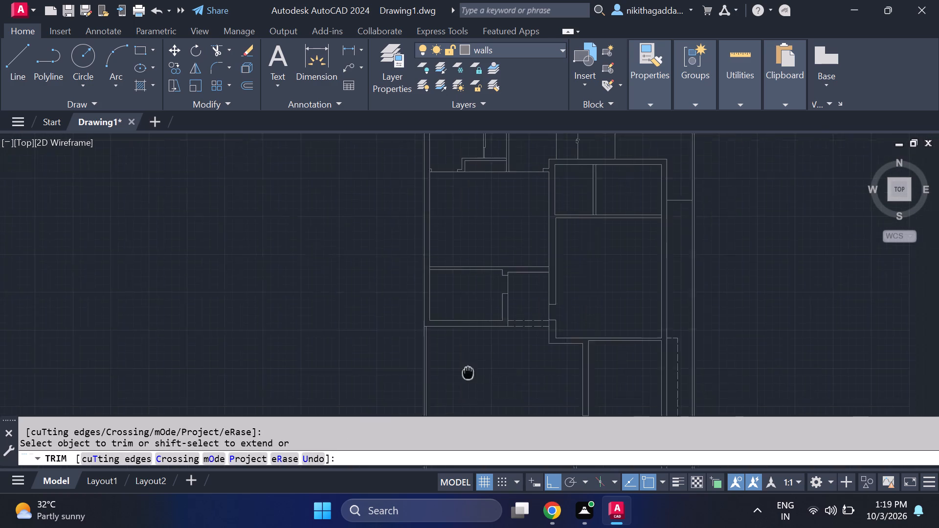
{"action": "middle_click_drag", "start_coordinate": [453, 369], "coordinate": [442, 364]}
{"action": "key", "text": "Escape"}
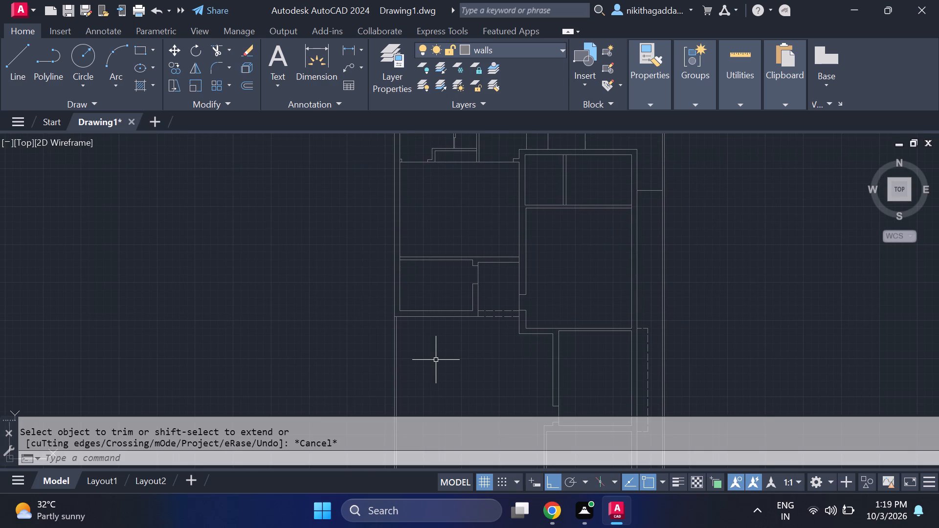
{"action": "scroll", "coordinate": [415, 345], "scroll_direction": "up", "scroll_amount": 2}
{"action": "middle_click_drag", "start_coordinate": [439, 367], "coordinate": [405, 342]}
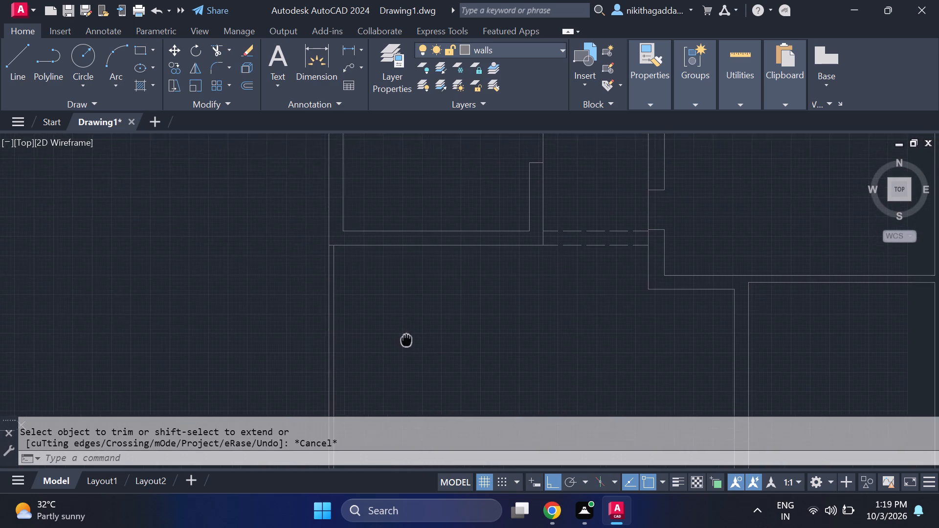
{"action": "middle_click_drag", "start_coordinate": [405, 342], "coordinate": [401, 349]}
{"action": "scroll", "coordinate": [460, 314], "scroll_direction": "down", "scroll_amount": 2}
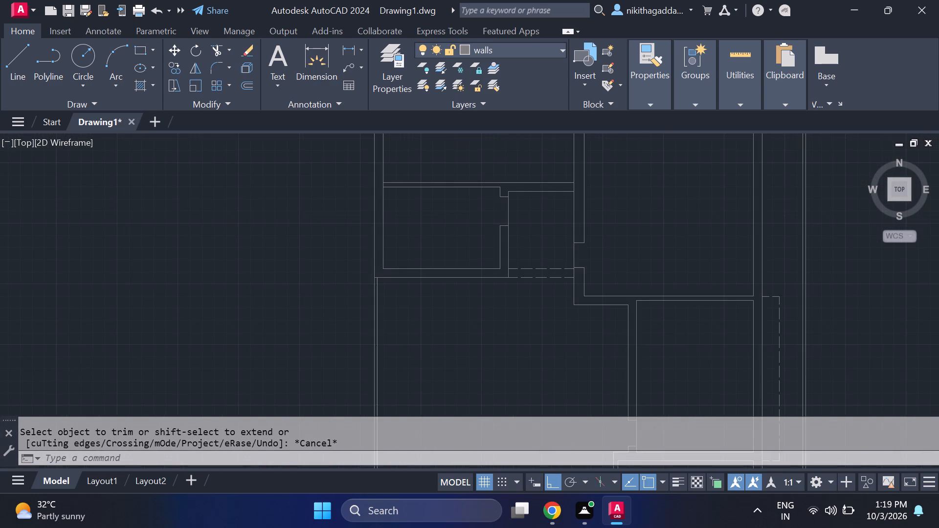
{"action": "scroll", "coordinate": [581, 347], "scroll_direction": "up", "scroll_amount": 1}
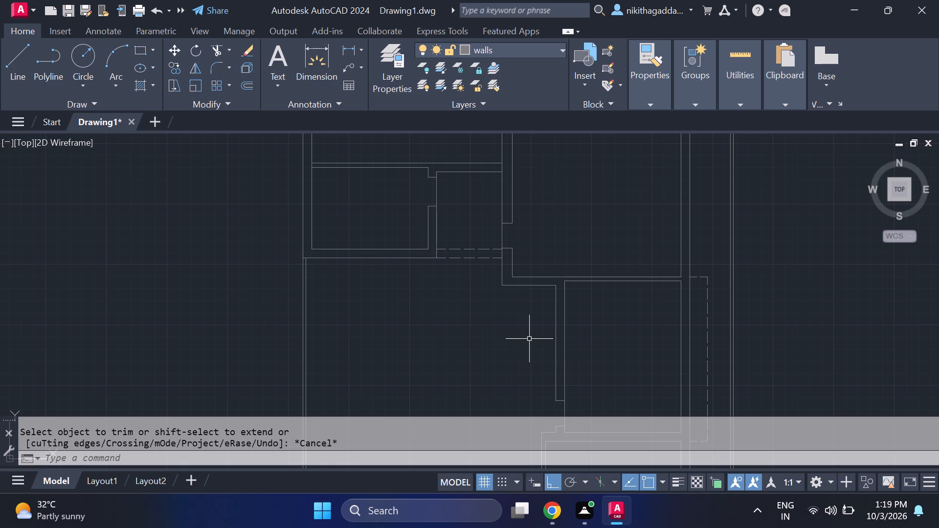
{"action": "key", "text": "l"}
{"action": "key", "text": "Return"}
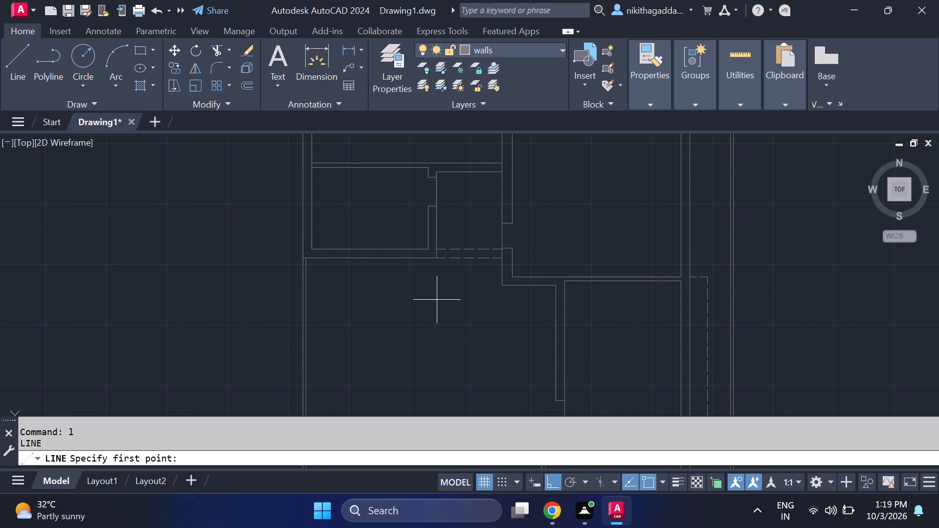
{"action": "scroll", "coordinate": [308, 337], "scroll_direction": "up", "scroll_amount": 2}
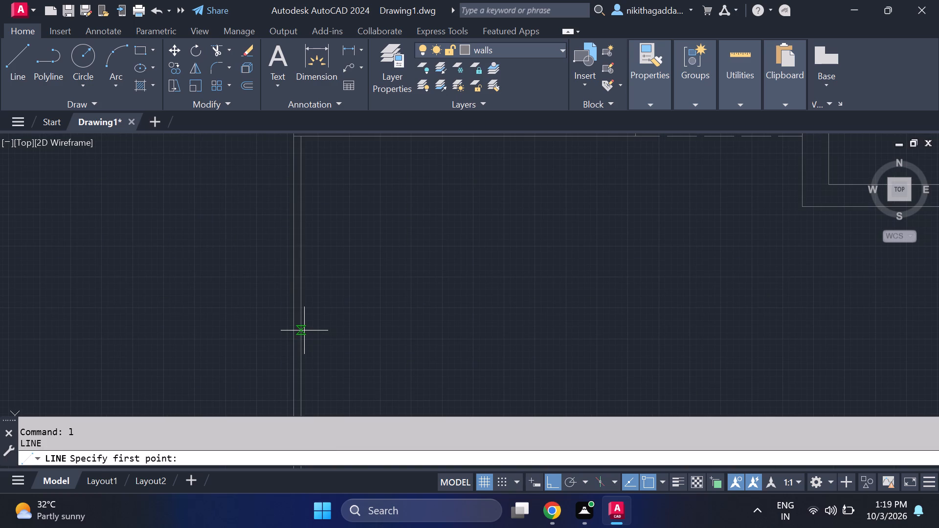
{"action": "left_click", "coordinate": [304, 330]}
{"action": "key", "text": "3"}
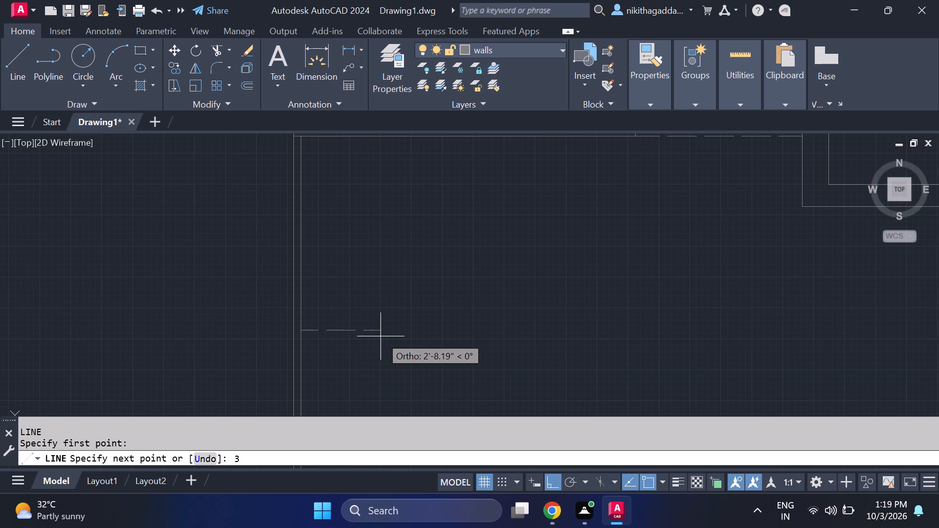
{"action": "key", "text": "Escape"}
Set the current linetype to ByLayer in place of the dashed ISO linetype.
{"action": "type", "text": "of"}
{"action": "key", "text": "Return"}
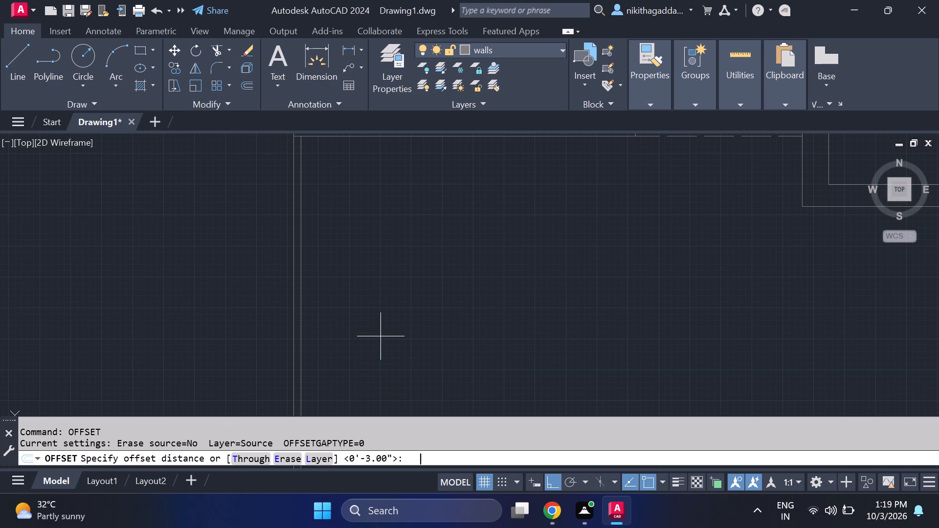
{"action": "left_click", "coordinate": [648, 101]}
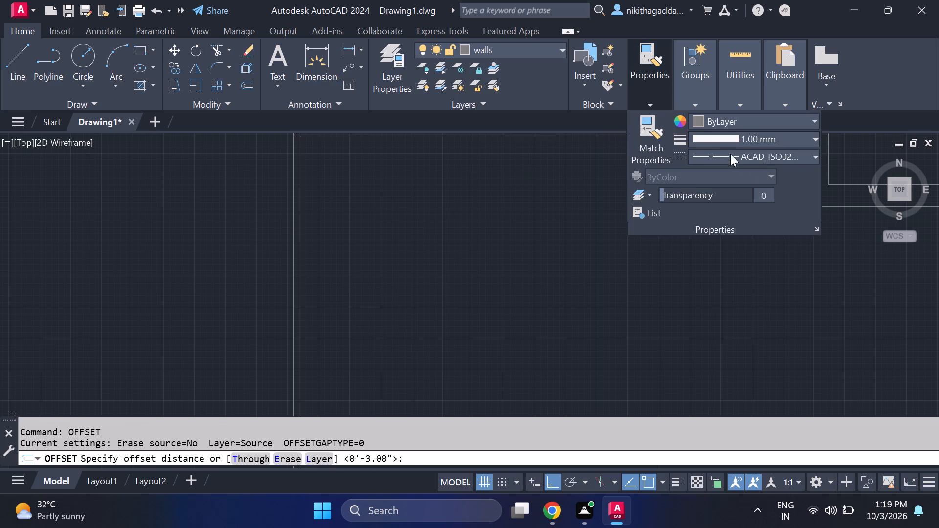
{"action": "left_click", "coordinate": [813, 161]}
{"action": "left_click", "coordinate": [762, 175]}
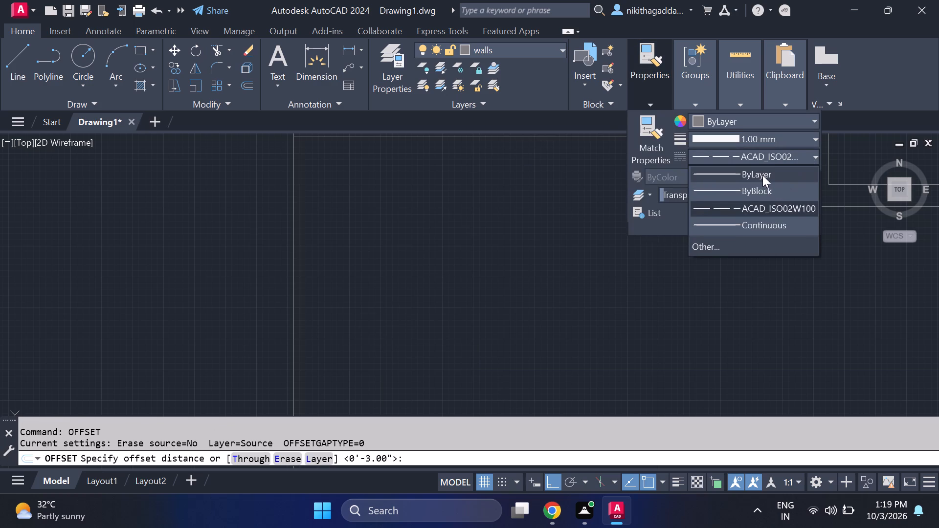
{"action": "key", "text": "Escape"}
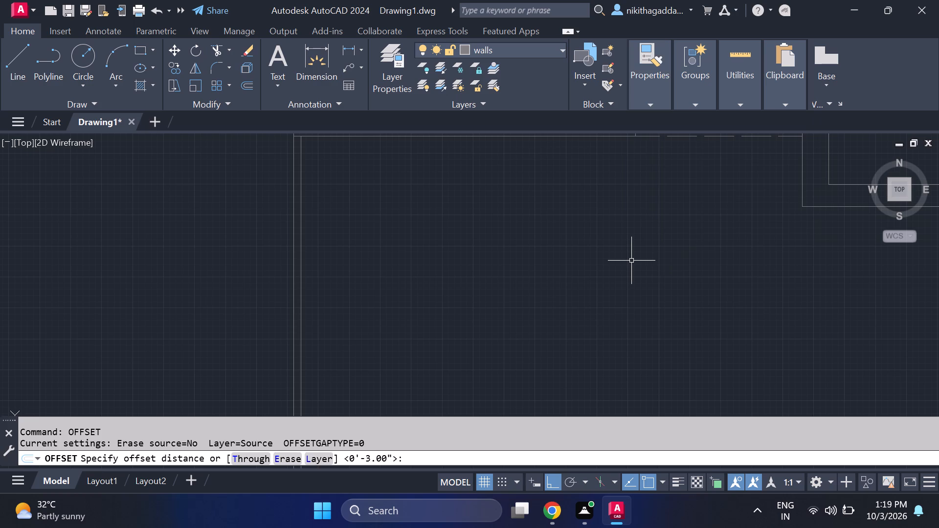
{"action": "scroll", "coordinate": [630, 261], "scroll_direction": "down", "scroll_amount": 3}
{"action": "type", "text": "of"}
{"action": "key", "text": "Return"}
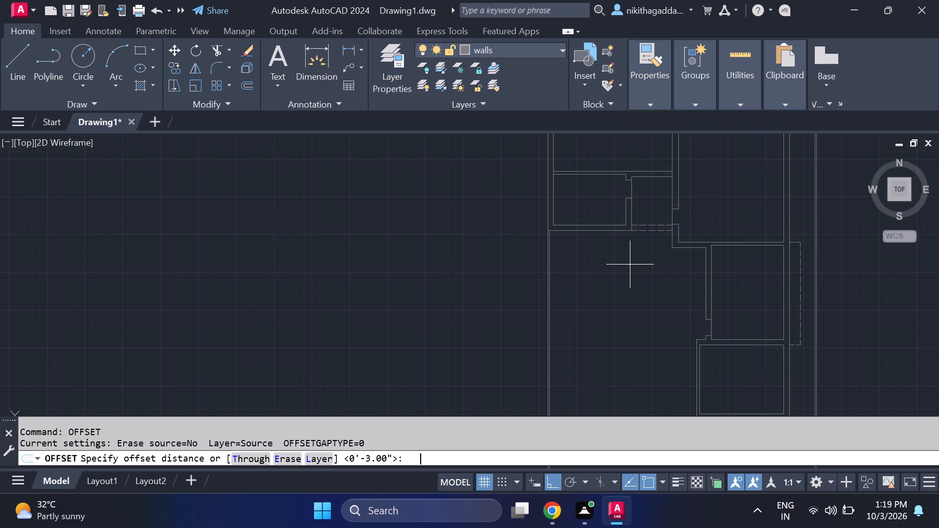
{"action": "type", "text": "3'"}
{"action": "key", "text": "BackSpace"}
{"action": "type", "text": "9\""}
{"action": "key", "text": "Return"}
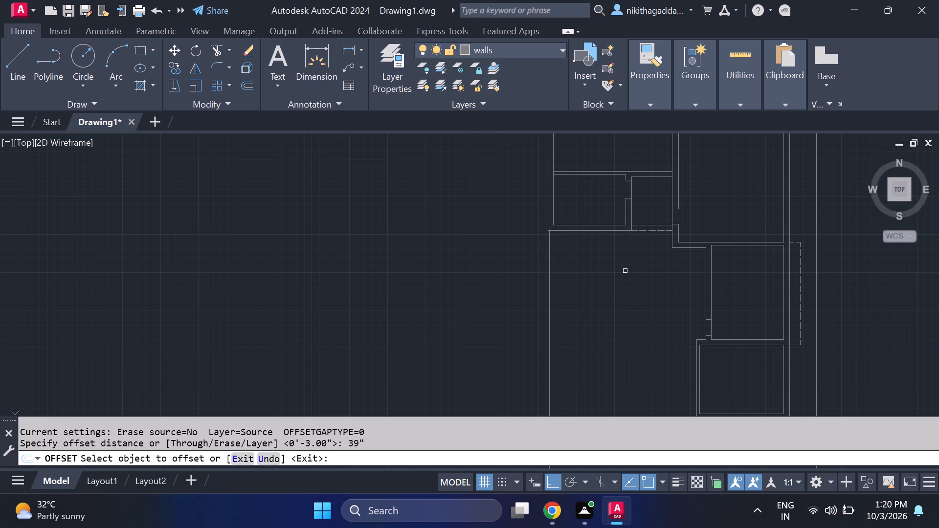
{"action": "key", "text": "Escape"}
Offset the inner line of the thin left boundary wall 3'9" toward the inside of the plan.
{"action": "type", "text": "of"}
{"action": "key", "text": "Return"}
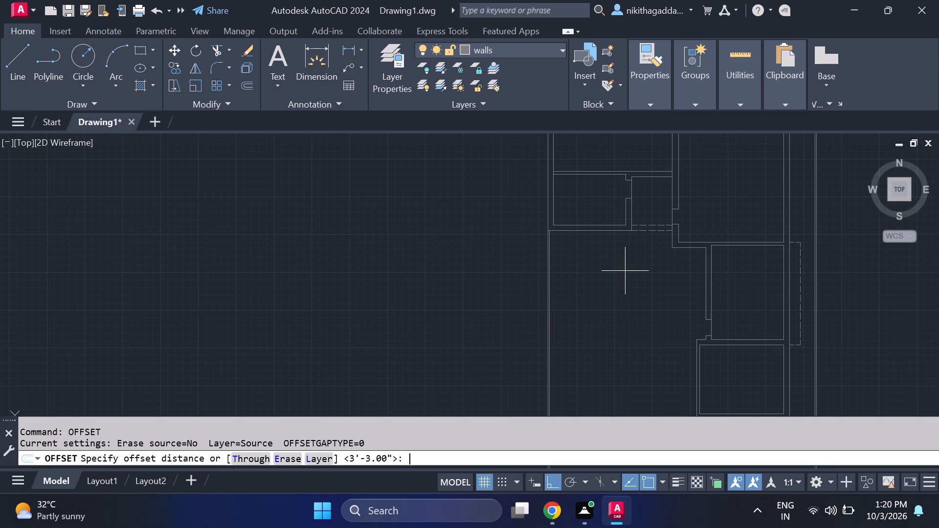
{"action": "type", "text": "3'9\""}
{"action": "key", "text": "Return"}
{"action": "scroll", "coordinate": [607, 278], "scroll_direction": "up", "scroll_amount": 1}
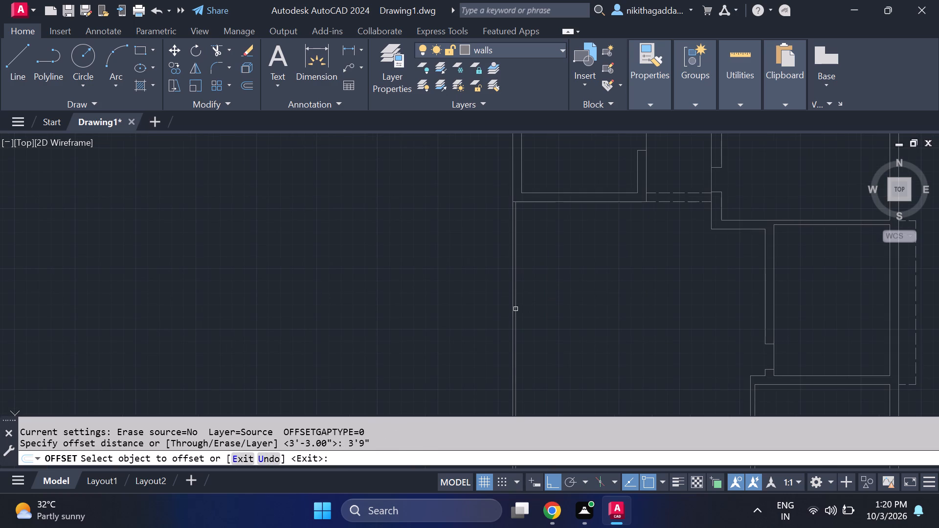
{"action": "left_click", "coordinate": [515, 308]}
{"action": "left_click", "coordinate": [621, 301]}
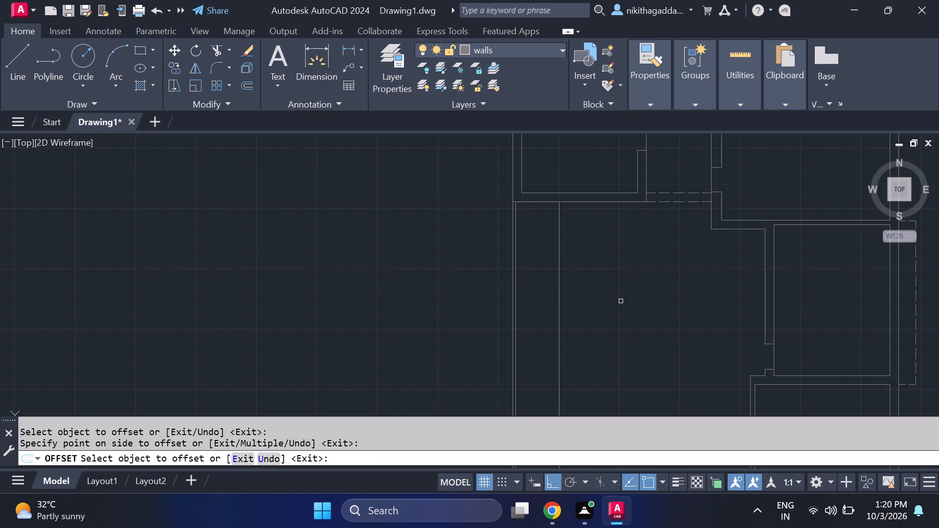
{"action": "key", "text": "Escape"}
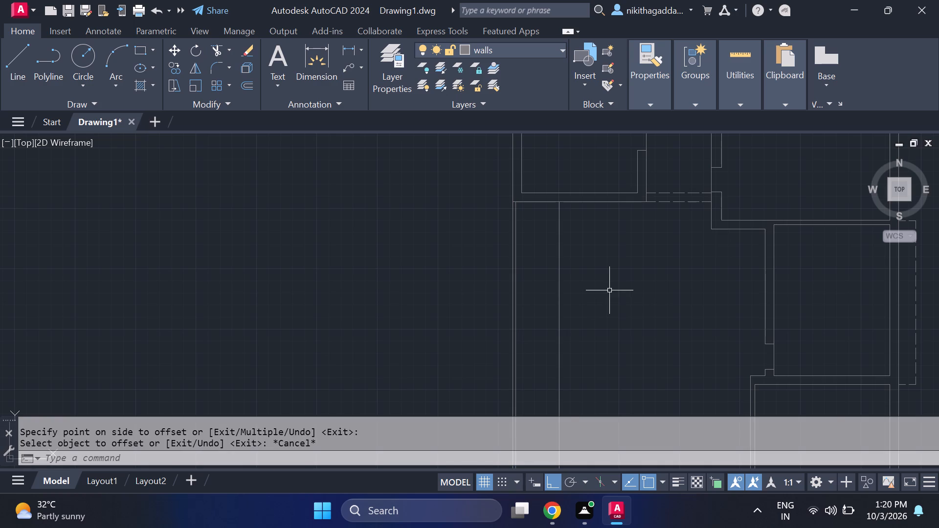
Offset the new vertical line beside the left boundary wall 9" further toward the inside of the plan.
{"action": "scroll", "coordinate": [617, 330], "scroll_direction": "up", "scroll_amount": 2}
{"action": "scroll", "coordinate": [567, 363], "scroll_direction": "down", "scroll_amount": 3}
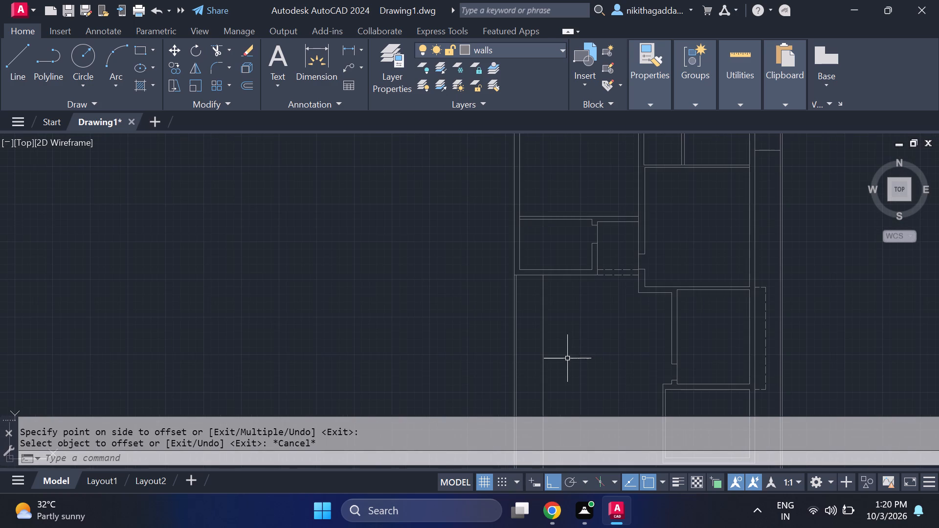
{"action": "middle_click_drag", "start_coordinate": [567, 358], "coordinate": [453, 376]}
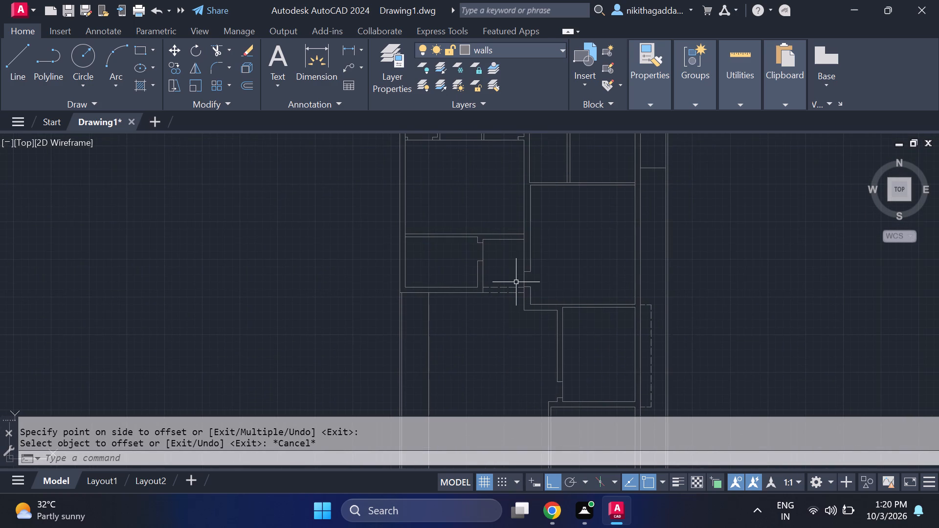
{"action": "scroll", "coordinate": [517, 280], "scroll_direction": "up", "scroll_amount": 1}
{"action": "middle_click_drag", "start_coordinate": [425, 348], "coordinate": [440, 296]}
{"action": "type", "text": "of"}
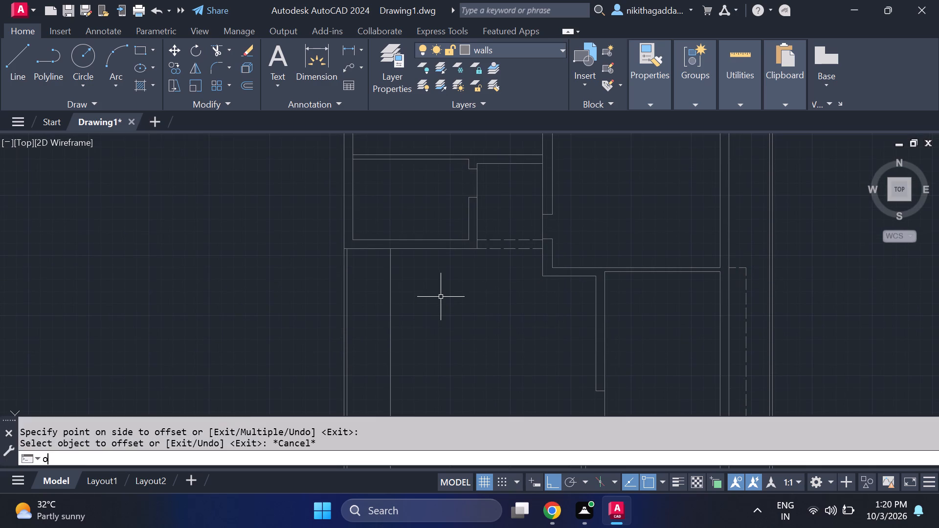
{"action": "key", "text": "Return"}
{"action": "type", "text": "9\""}
{"action": "key", "text": "Return"}
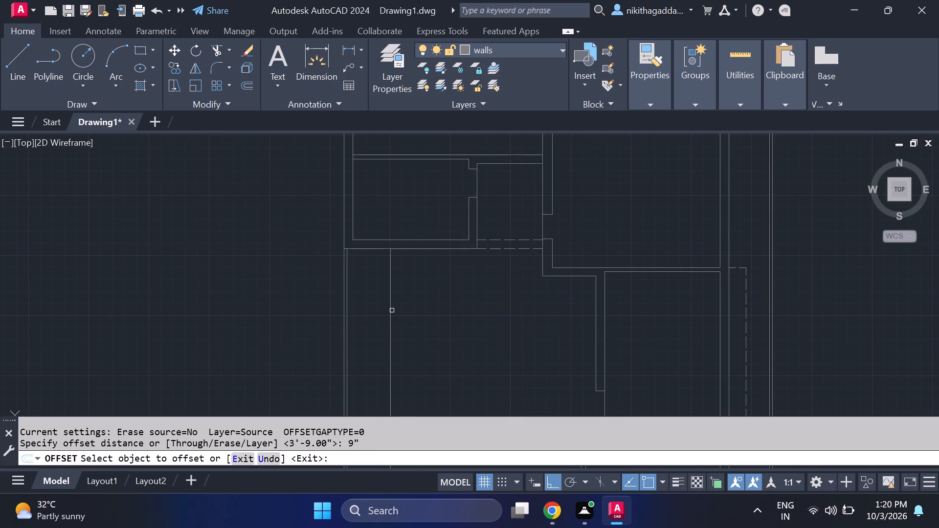
{"action": "left_click", "coordinate": [392, 310]}
{"action": "left_click", "coordinate": [419, 303]}
{"action": "key", "text": "Escape"}
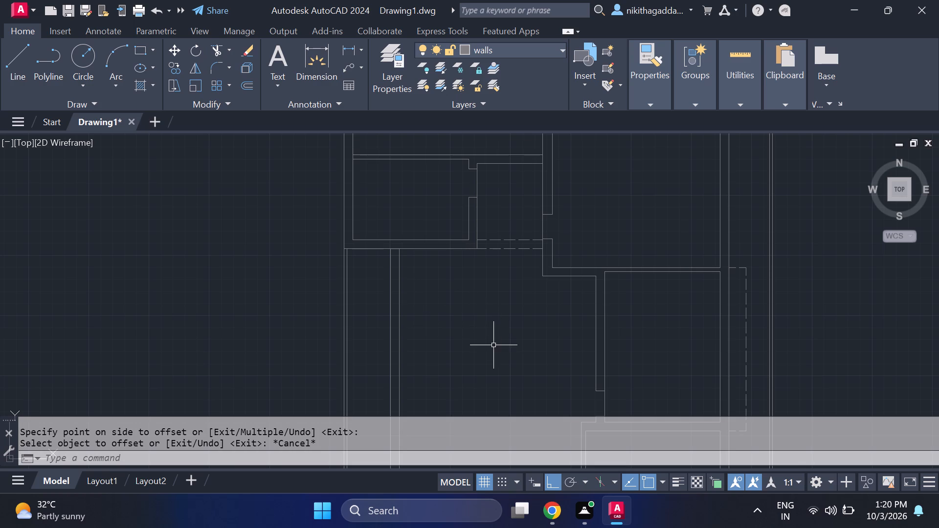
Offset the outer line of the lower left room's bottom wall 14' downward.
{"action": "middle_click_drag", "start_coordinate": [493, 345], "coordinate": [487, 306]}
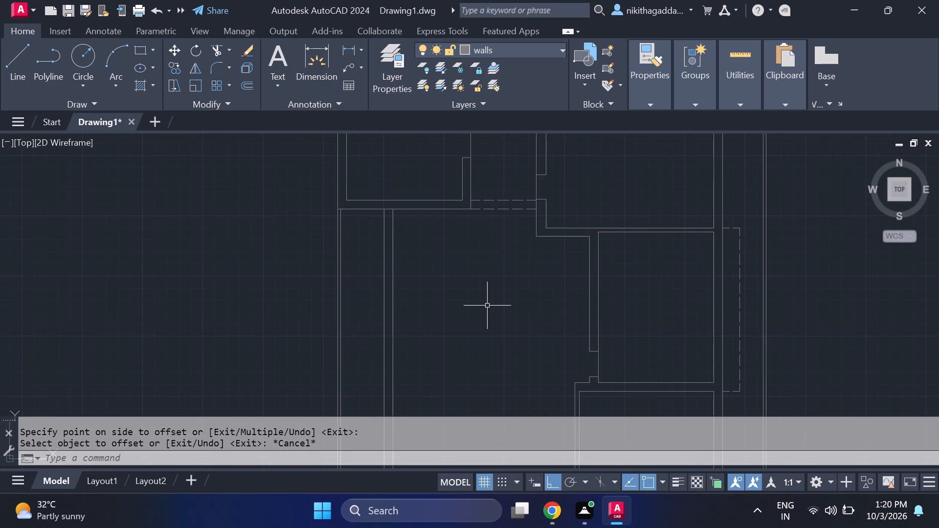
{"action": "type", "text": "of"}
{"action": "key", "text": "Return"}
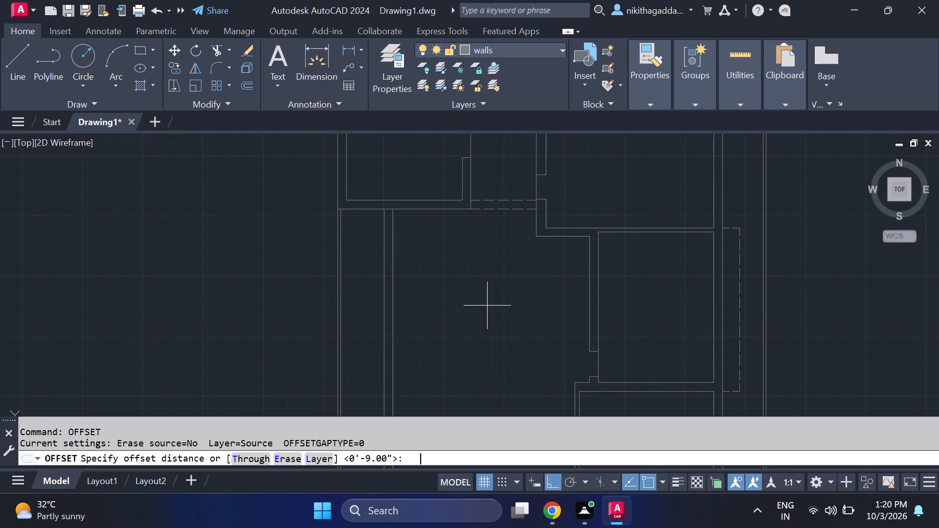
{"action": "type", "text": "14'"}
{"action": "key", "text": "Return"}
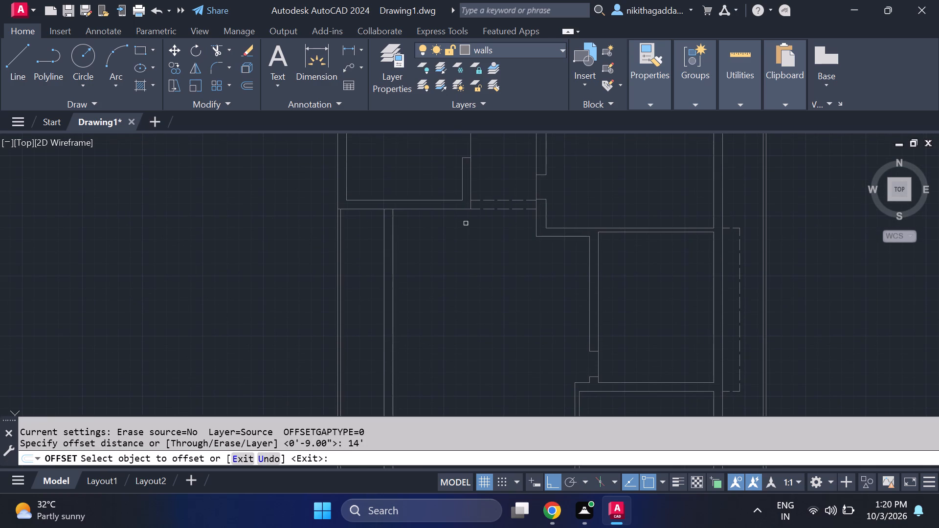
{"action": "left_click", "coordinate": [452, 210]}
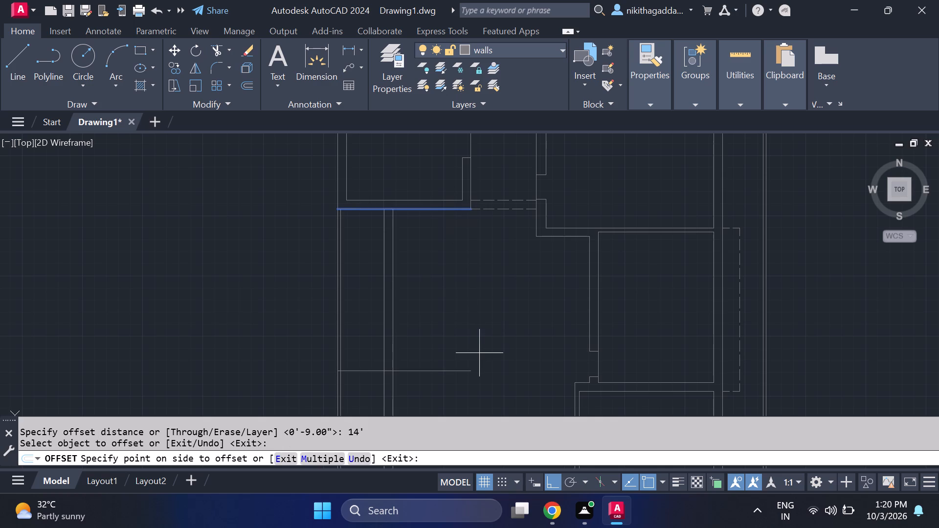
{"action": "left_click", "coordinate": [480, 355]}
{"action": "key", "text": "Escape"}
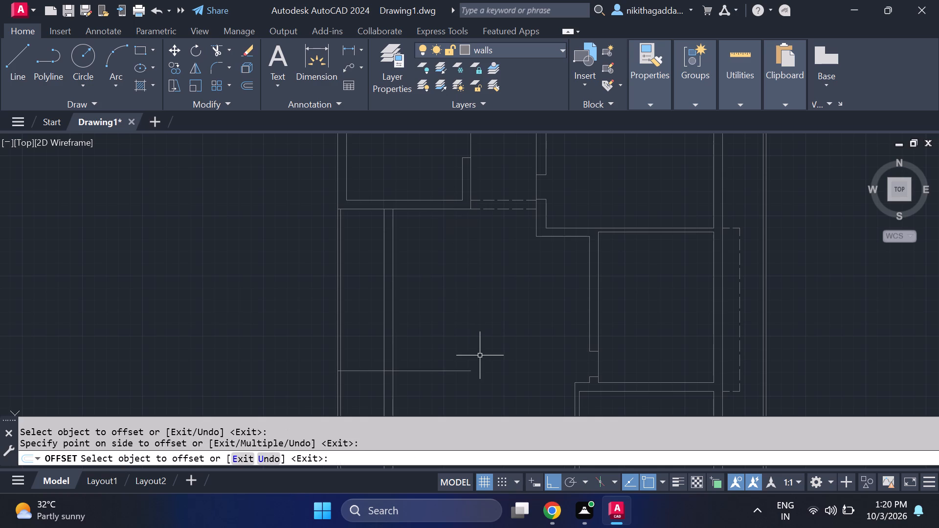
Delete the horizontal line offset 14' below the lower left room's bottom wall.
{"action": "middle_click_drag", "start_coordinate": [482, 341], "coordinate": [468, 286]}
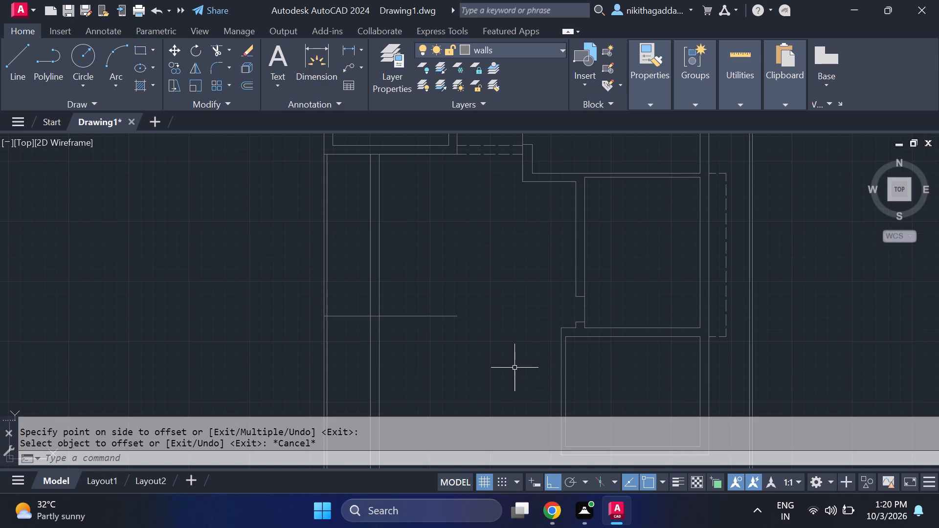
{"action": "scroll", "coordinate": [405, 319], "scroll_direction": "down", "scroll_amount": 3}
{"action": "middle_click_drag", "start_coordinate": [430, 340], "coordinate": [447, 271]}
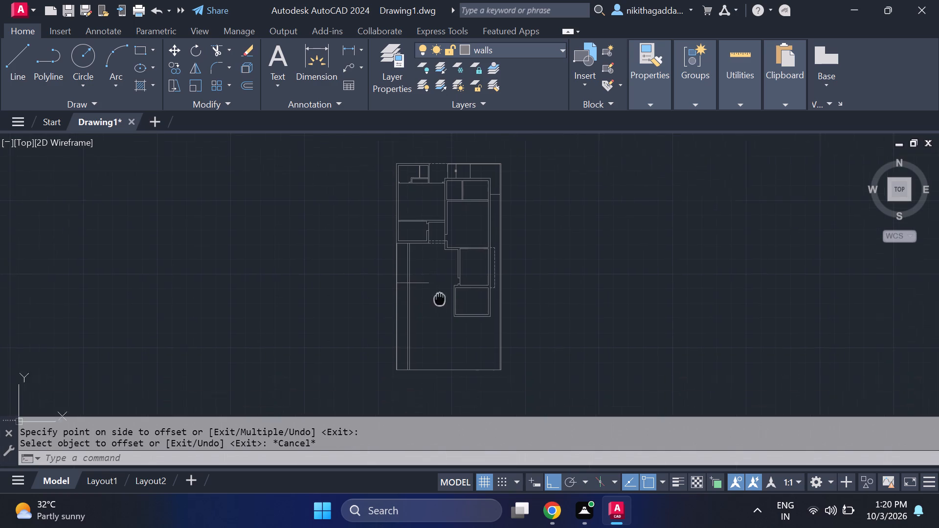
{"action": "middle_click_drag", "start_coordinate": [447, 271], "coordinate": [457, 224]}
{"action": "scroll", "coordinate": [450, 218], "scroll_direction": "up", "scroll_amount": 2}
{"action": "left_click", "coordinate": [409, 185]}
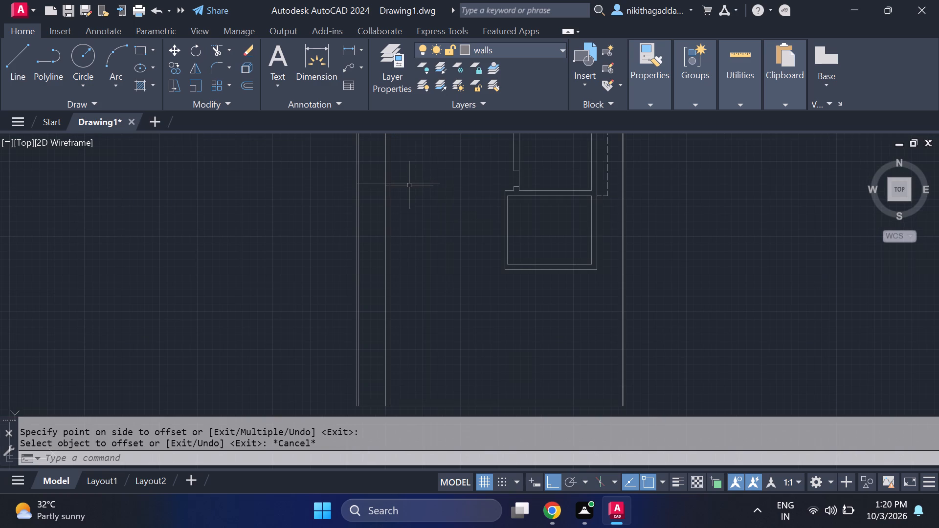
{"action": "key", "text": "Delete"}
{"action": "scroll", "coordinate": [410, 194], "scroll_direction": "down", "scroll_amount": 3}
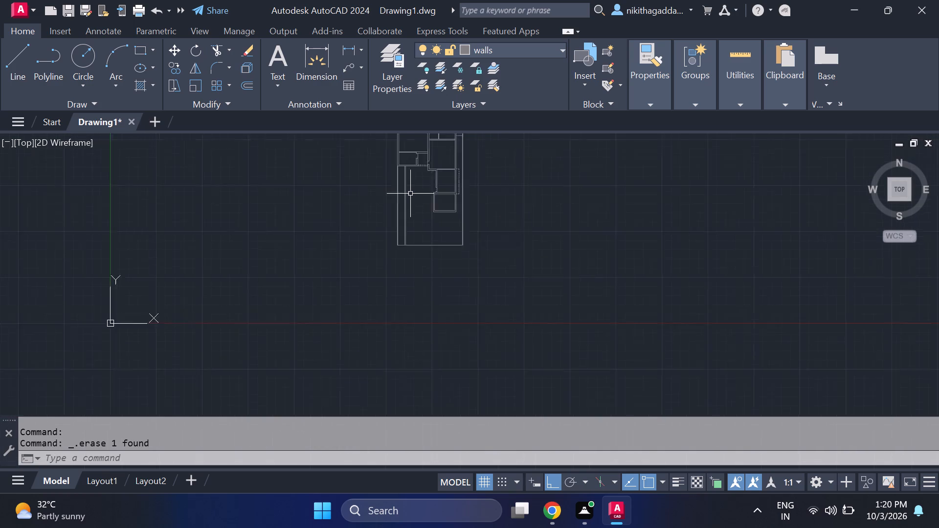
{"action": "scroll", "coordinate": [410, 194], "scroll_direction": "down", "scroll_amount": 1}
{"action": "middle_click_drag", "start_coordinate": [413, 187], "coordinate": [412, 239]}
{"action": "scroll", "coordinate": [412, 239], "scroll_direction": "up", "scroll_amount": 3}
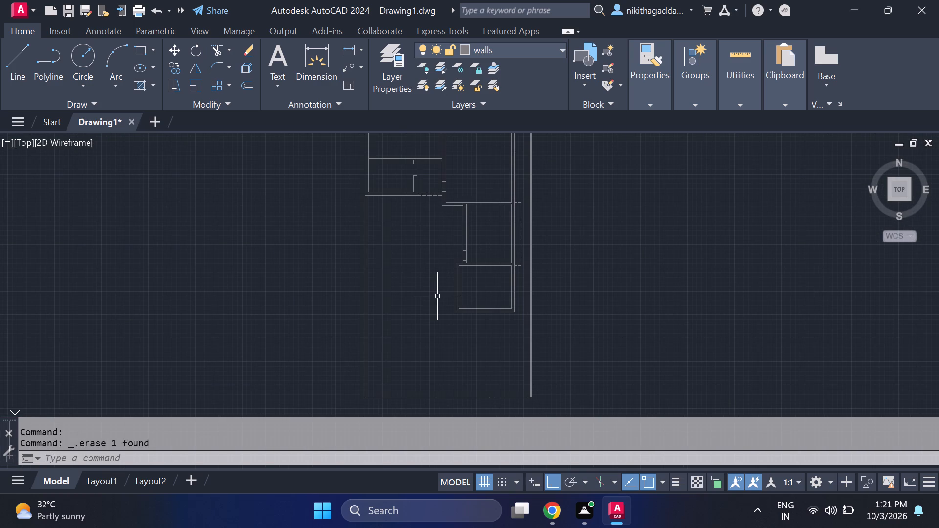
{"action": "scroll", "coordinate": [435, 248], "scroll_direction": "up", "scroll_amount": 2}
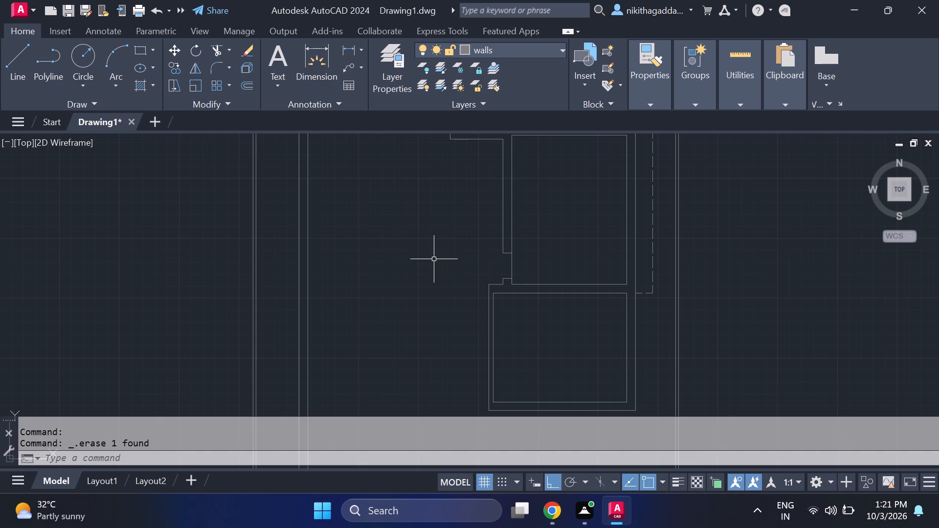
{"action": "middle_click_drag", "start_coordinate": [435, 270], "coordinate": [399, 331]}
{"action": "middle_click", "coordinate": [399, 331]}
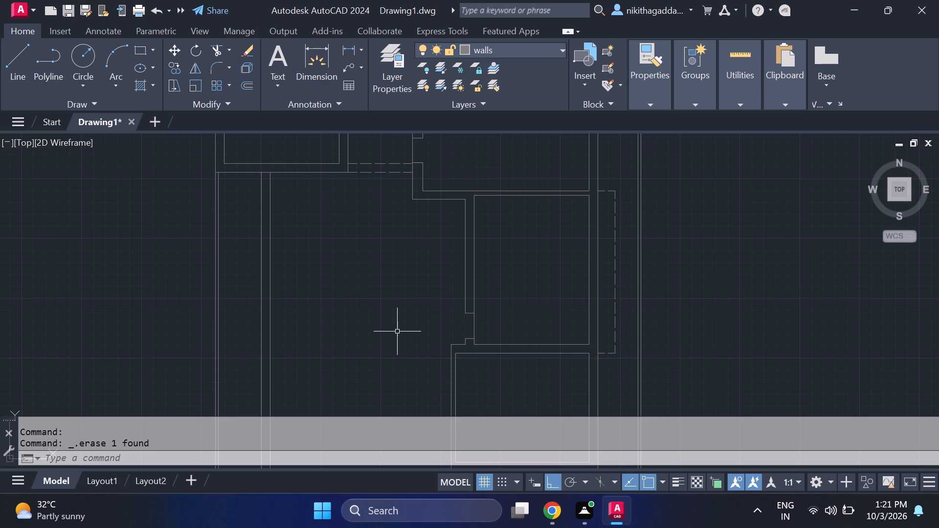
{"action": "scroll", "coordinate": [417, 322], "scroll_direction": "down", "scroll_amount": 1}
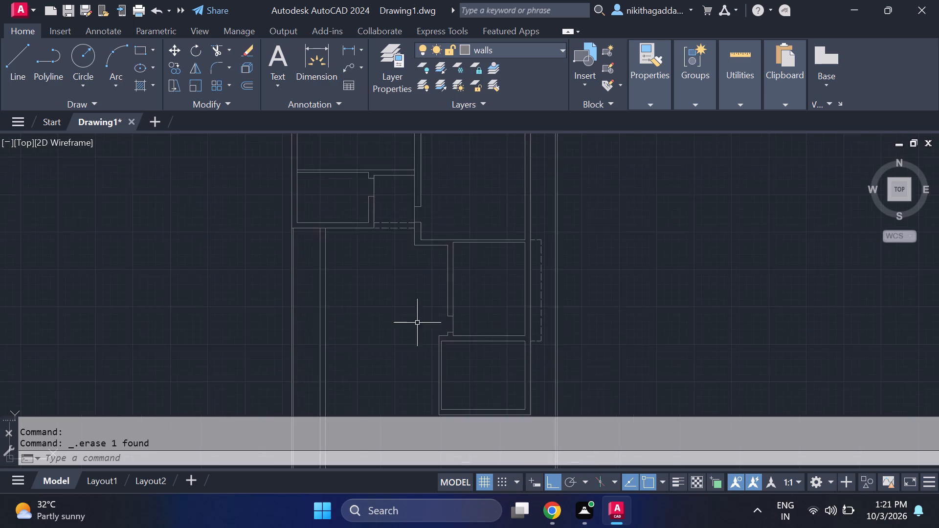
Measure the vertical distance from the top wall line to the upper dashed line of the small passage beside the left room.
{"action": "scroll", "coordinate": [417, 324], "scroll_direction": "down", "scroll_amount": 1}
{"action": "scroll", "coordinate": [415, 325], "scroll_direction": "up", "scroll_amount": 1}
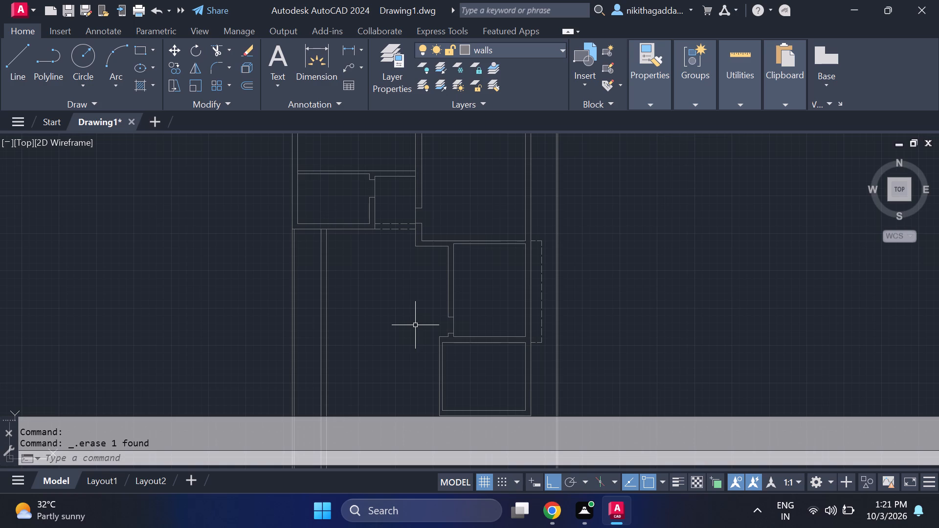
{"action": "middle_click_drag", "start_coordinate": [426, 279], "coordinate": [419, 316]}
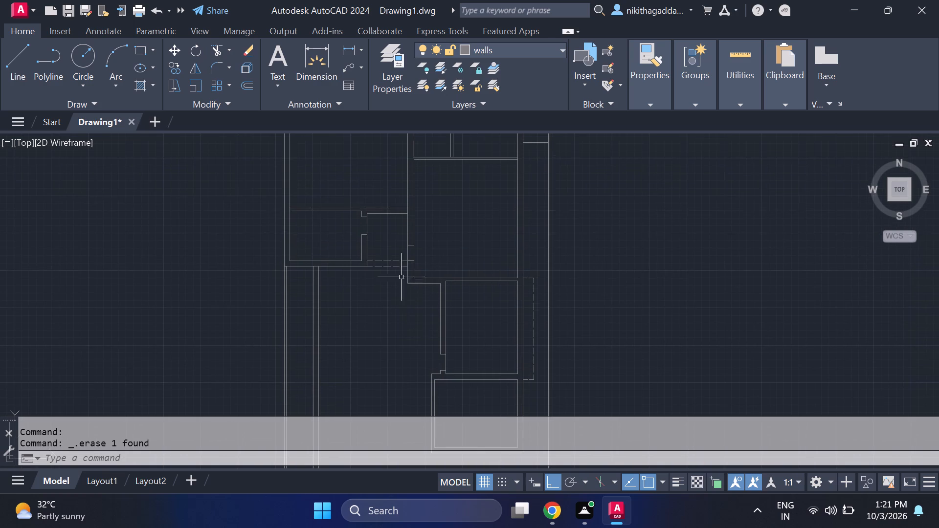
{"action": "scroll", "coordinate": [405, 257], "scroll_direction": "up", "scroll_amount": 2}
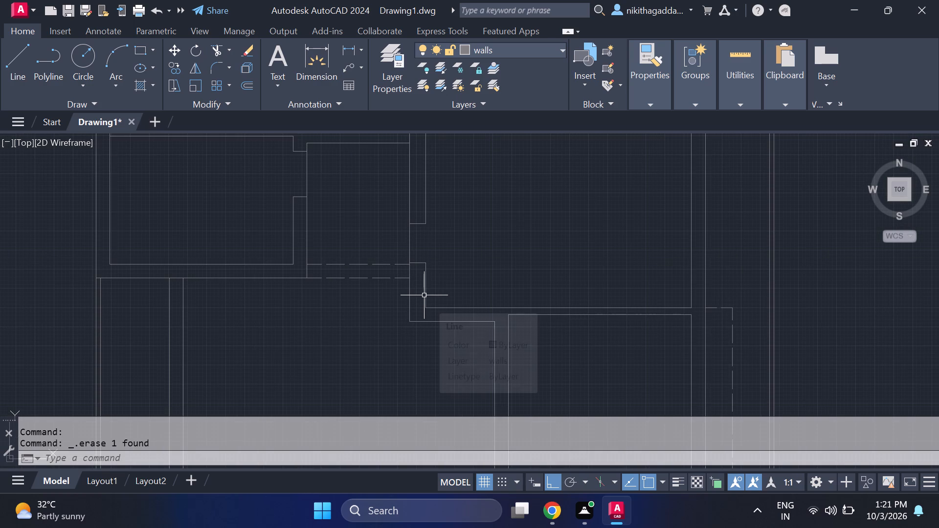
{"action": "scroll", "coordinate": [424, 295], "scroll_direction": "down", "scroll_amount": 3}
{"action": "scroll", "coordinate": [461, 305], "scroll_direction": "up", "scroll_amount": 2}
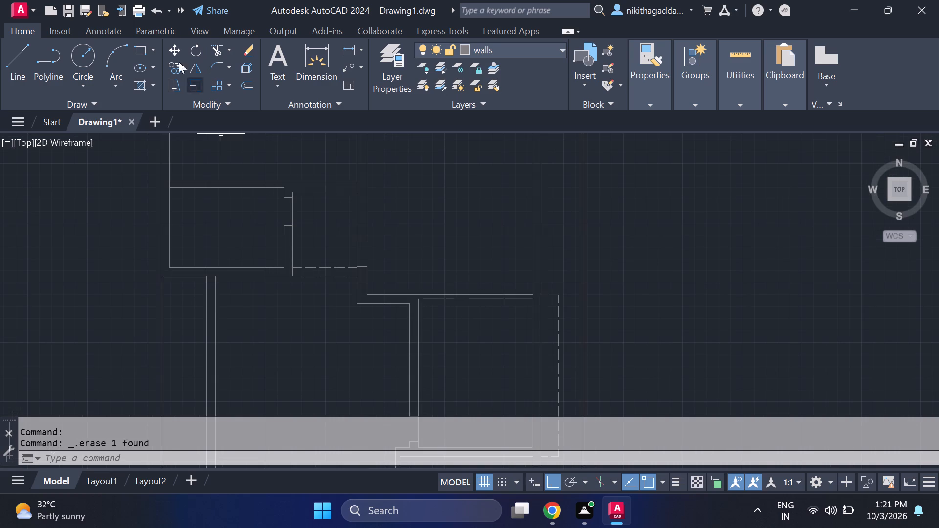
{"action": "left_click", "coordinate": [349, 50]}
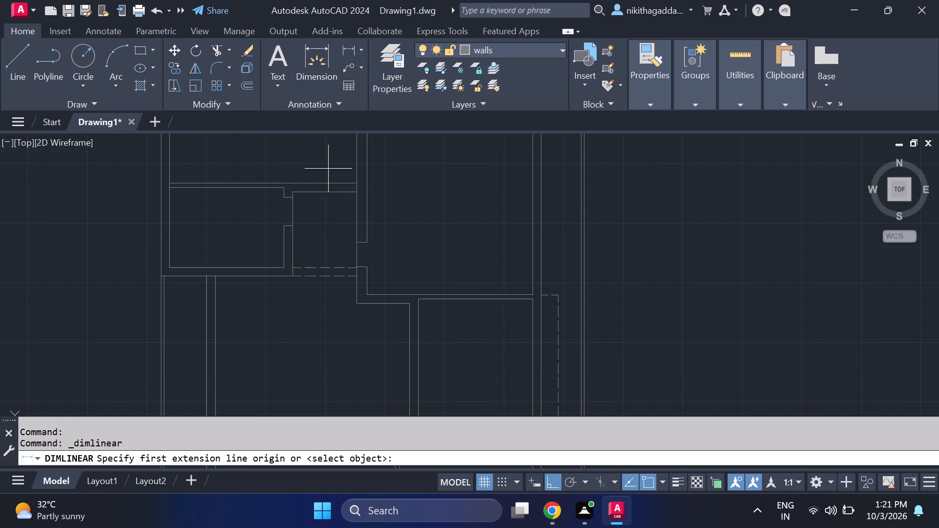
{"action": "left_click", "coordinate": [325, 191]}
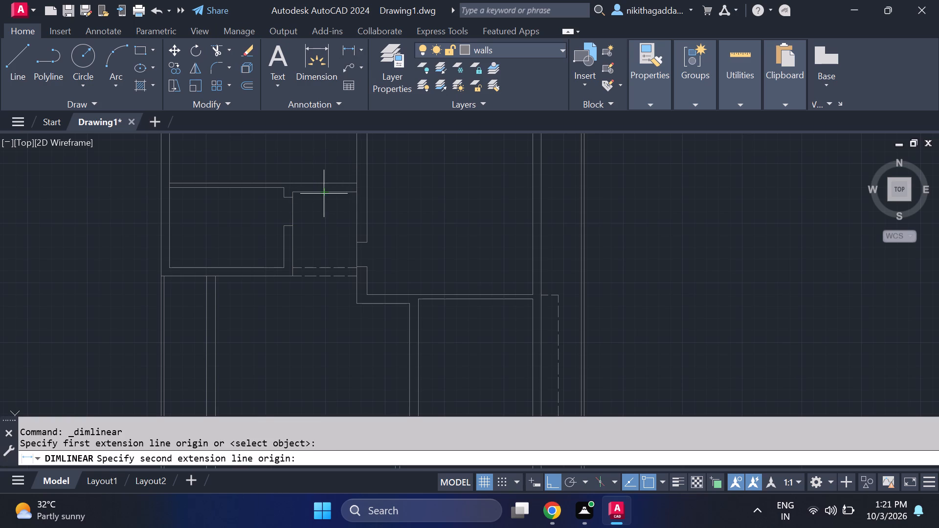
{"action": "left_click", "coordinate": [328, 266]}
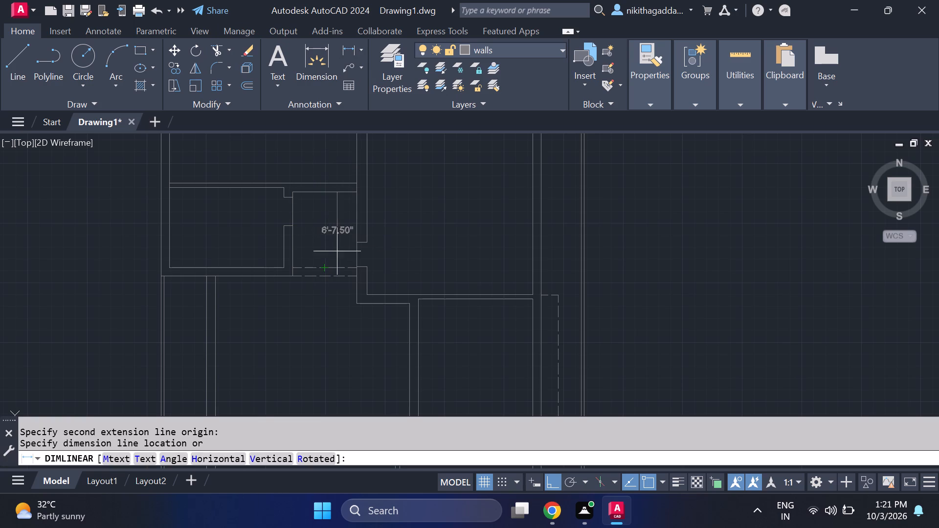
{"action": "key", "text": "Escape"}
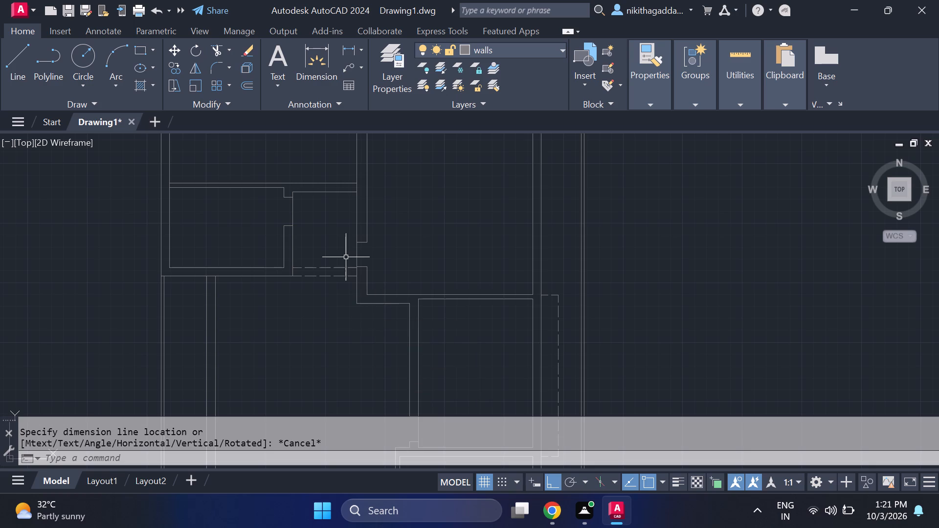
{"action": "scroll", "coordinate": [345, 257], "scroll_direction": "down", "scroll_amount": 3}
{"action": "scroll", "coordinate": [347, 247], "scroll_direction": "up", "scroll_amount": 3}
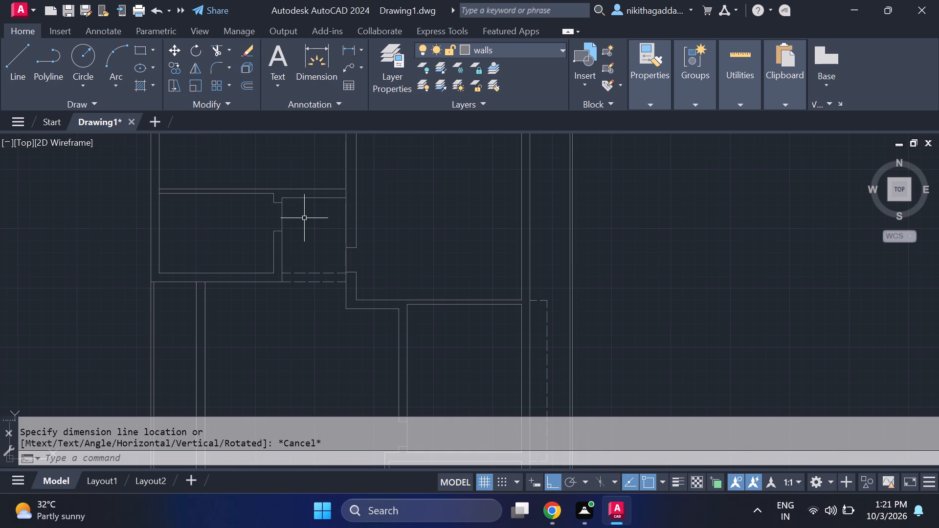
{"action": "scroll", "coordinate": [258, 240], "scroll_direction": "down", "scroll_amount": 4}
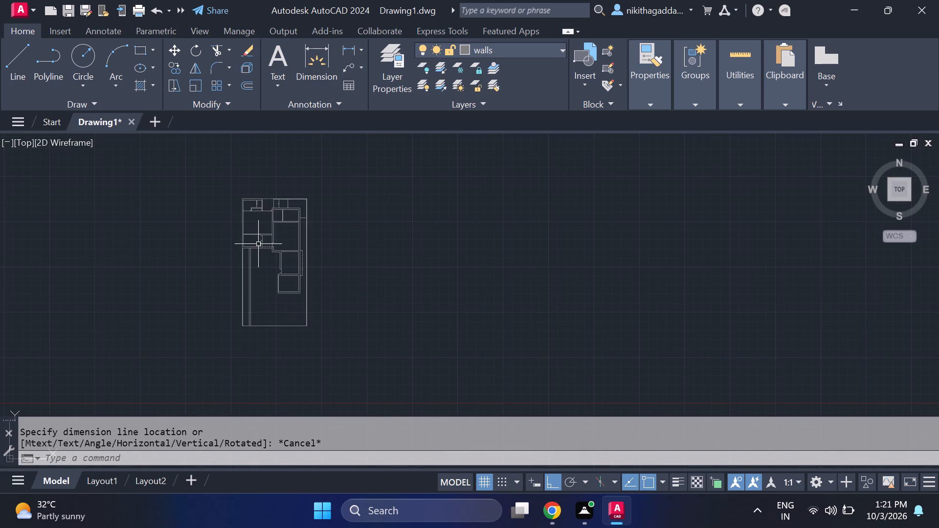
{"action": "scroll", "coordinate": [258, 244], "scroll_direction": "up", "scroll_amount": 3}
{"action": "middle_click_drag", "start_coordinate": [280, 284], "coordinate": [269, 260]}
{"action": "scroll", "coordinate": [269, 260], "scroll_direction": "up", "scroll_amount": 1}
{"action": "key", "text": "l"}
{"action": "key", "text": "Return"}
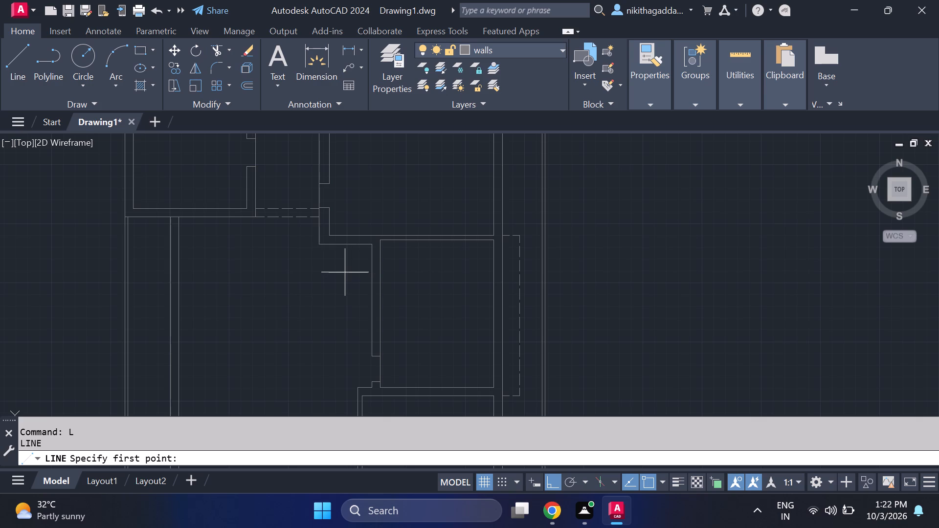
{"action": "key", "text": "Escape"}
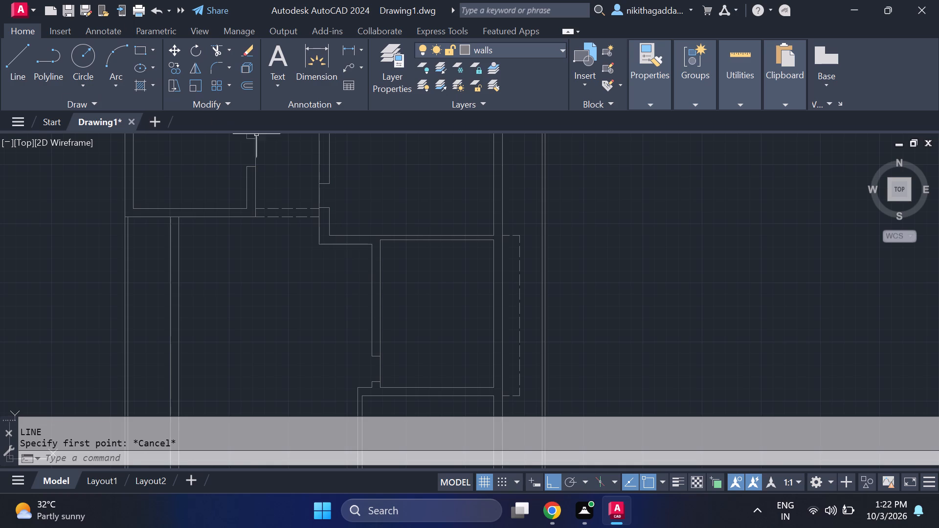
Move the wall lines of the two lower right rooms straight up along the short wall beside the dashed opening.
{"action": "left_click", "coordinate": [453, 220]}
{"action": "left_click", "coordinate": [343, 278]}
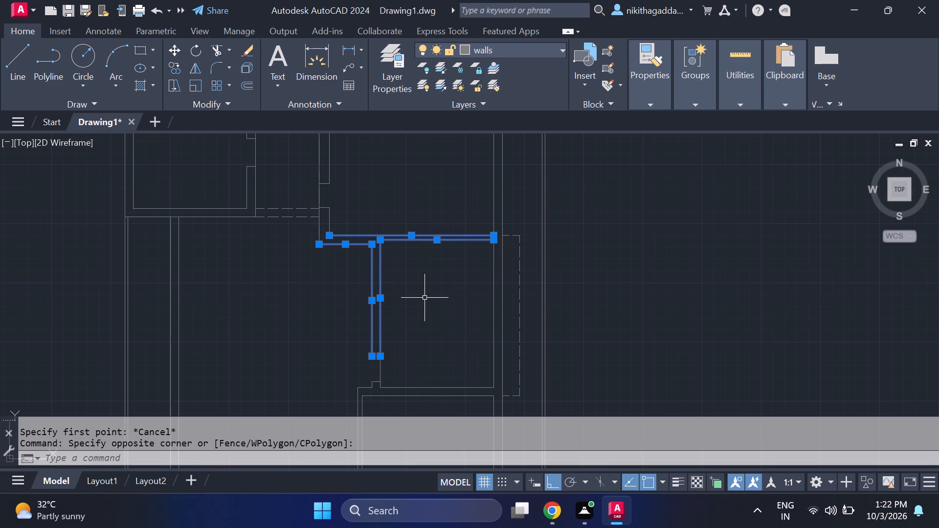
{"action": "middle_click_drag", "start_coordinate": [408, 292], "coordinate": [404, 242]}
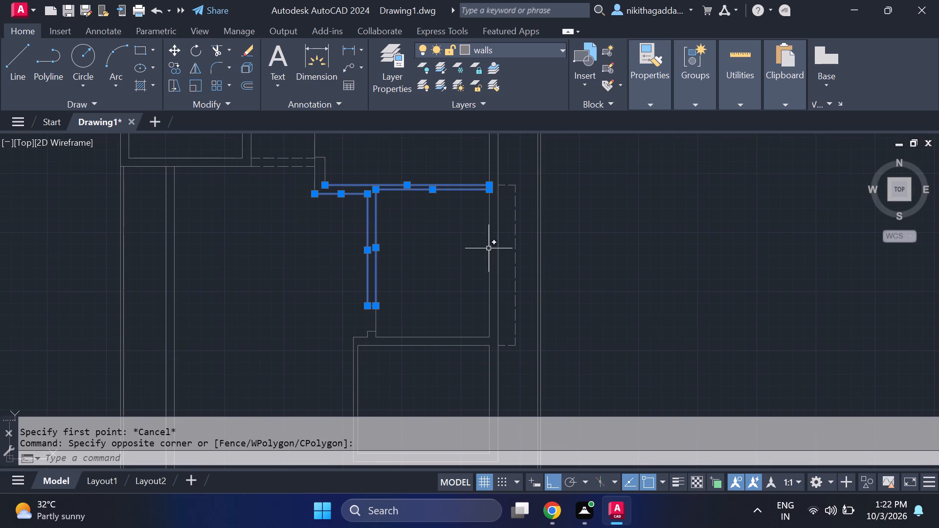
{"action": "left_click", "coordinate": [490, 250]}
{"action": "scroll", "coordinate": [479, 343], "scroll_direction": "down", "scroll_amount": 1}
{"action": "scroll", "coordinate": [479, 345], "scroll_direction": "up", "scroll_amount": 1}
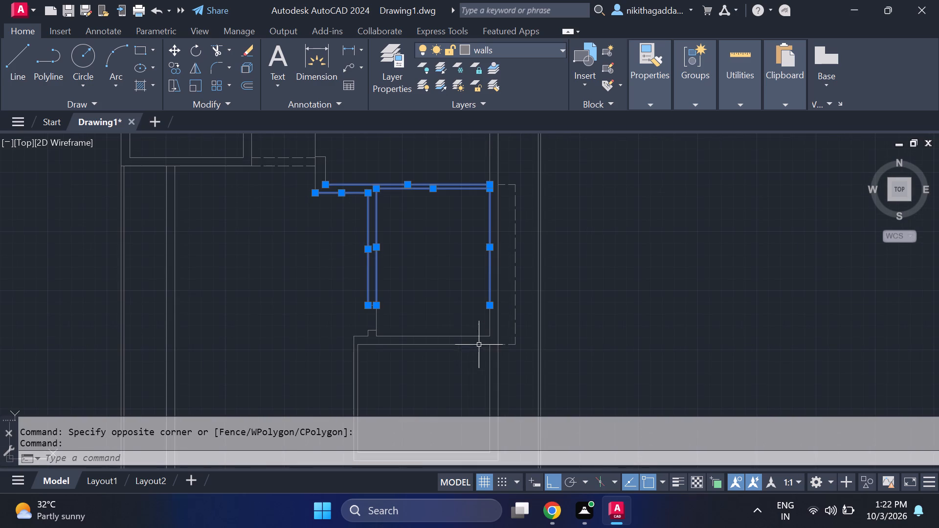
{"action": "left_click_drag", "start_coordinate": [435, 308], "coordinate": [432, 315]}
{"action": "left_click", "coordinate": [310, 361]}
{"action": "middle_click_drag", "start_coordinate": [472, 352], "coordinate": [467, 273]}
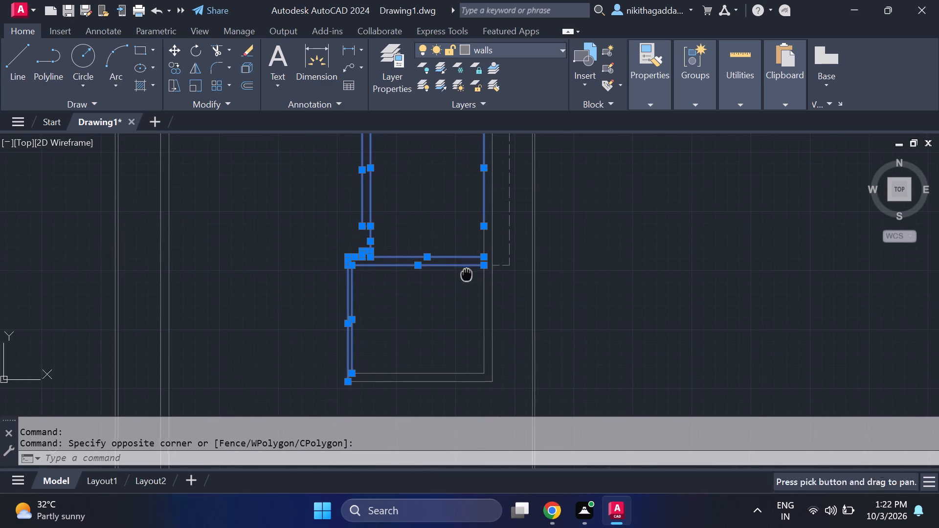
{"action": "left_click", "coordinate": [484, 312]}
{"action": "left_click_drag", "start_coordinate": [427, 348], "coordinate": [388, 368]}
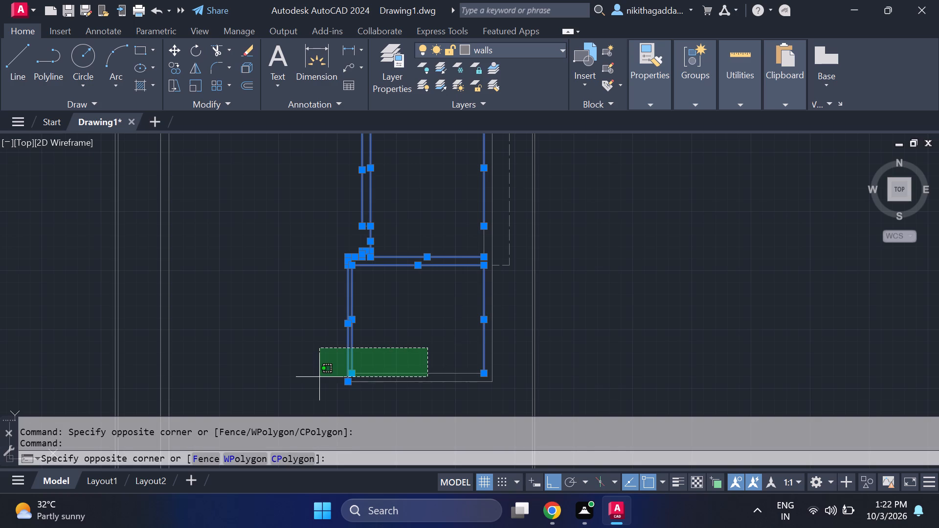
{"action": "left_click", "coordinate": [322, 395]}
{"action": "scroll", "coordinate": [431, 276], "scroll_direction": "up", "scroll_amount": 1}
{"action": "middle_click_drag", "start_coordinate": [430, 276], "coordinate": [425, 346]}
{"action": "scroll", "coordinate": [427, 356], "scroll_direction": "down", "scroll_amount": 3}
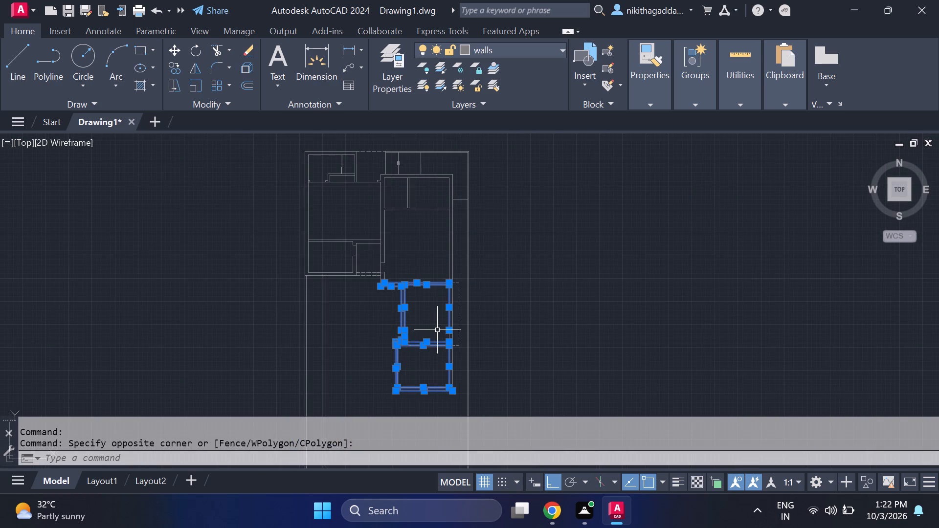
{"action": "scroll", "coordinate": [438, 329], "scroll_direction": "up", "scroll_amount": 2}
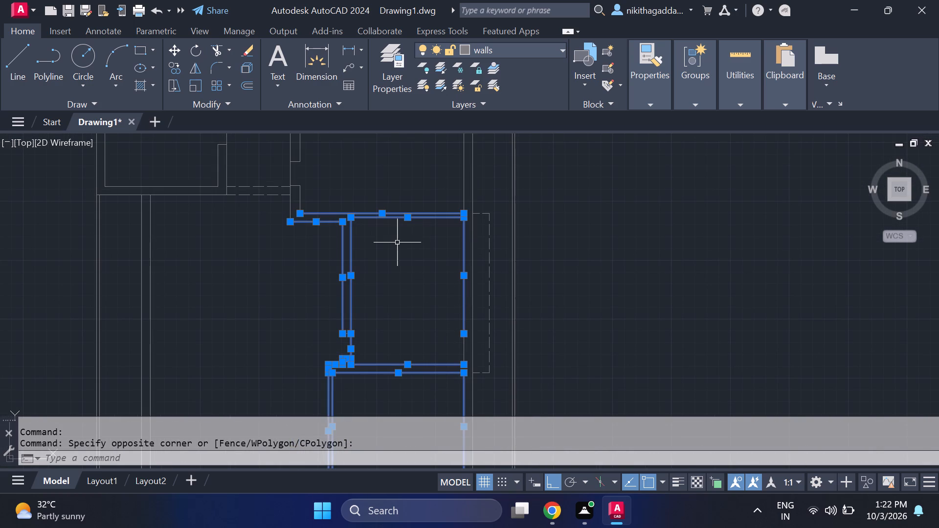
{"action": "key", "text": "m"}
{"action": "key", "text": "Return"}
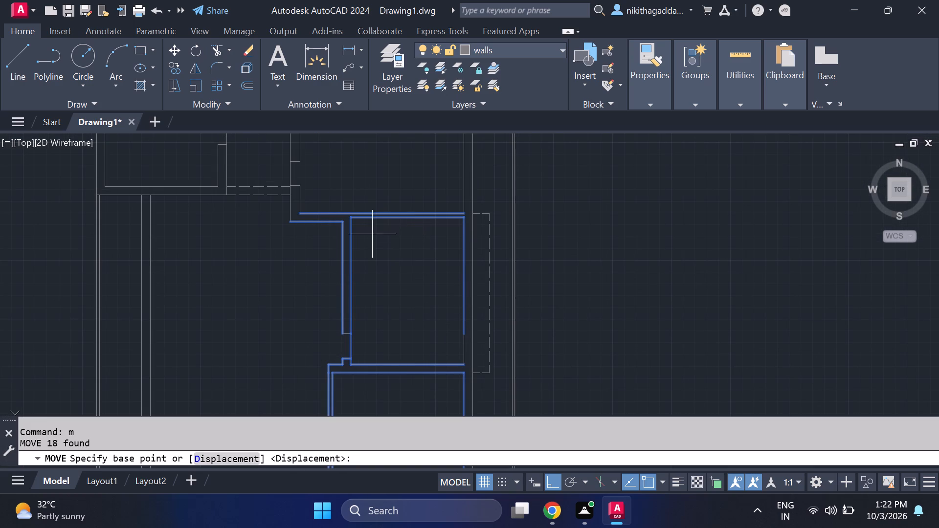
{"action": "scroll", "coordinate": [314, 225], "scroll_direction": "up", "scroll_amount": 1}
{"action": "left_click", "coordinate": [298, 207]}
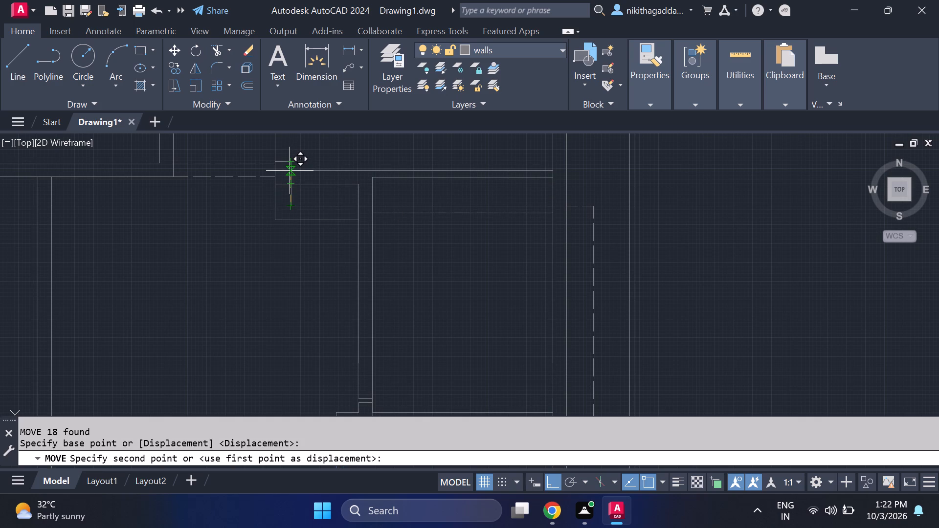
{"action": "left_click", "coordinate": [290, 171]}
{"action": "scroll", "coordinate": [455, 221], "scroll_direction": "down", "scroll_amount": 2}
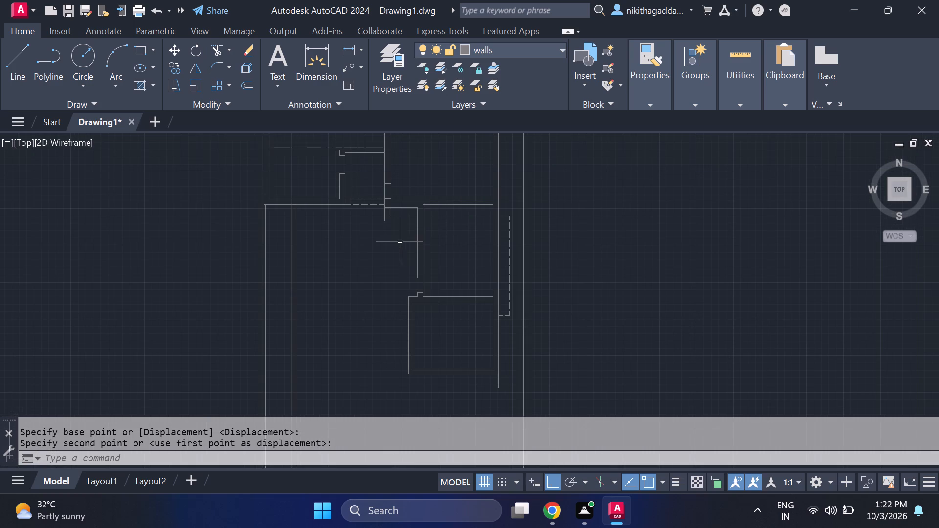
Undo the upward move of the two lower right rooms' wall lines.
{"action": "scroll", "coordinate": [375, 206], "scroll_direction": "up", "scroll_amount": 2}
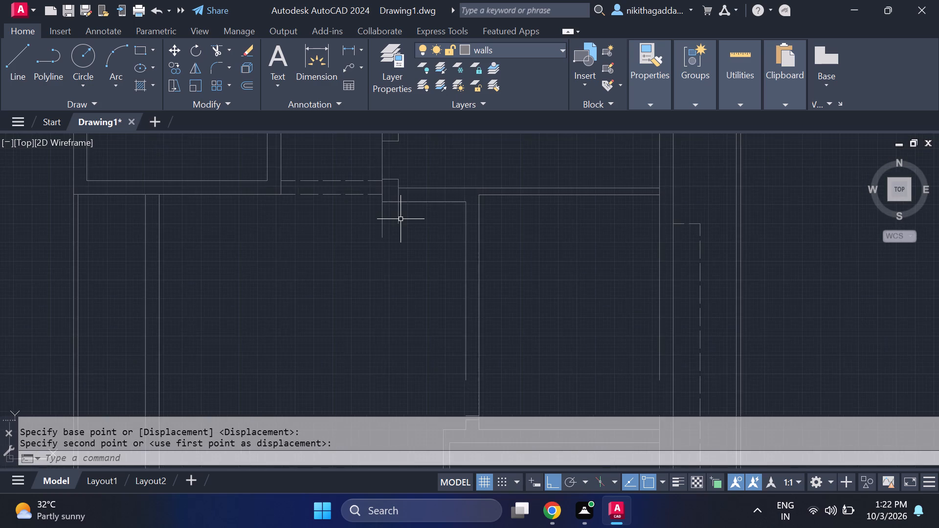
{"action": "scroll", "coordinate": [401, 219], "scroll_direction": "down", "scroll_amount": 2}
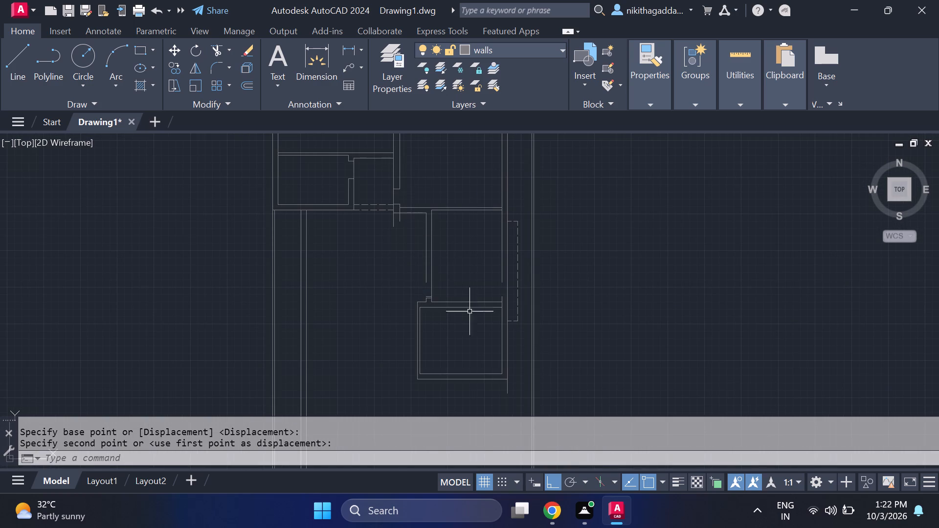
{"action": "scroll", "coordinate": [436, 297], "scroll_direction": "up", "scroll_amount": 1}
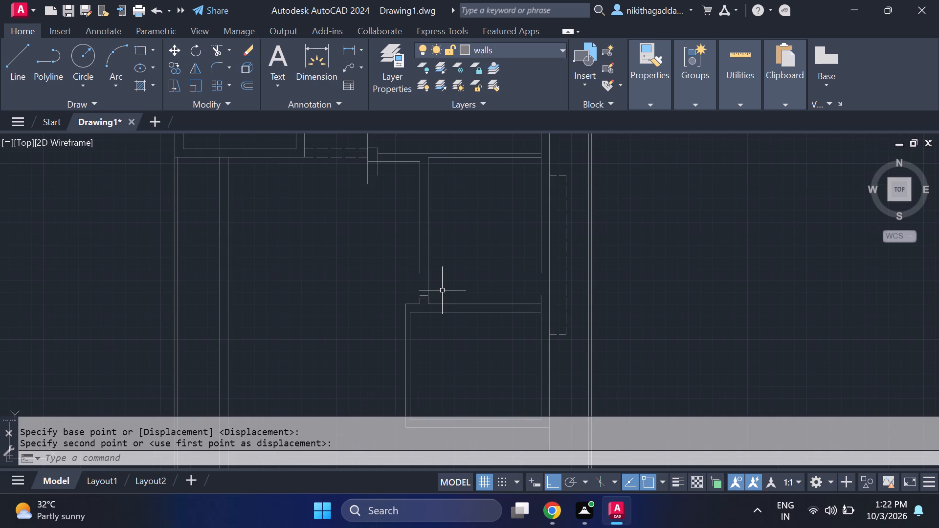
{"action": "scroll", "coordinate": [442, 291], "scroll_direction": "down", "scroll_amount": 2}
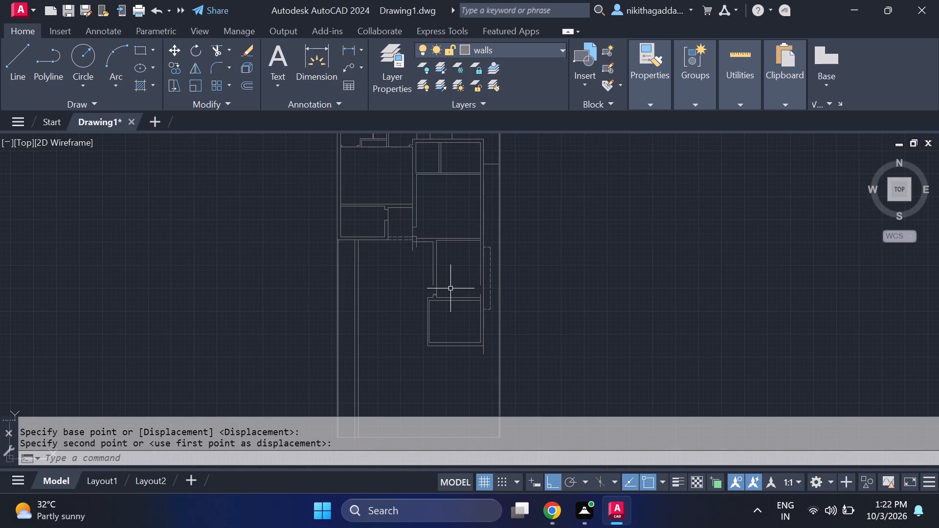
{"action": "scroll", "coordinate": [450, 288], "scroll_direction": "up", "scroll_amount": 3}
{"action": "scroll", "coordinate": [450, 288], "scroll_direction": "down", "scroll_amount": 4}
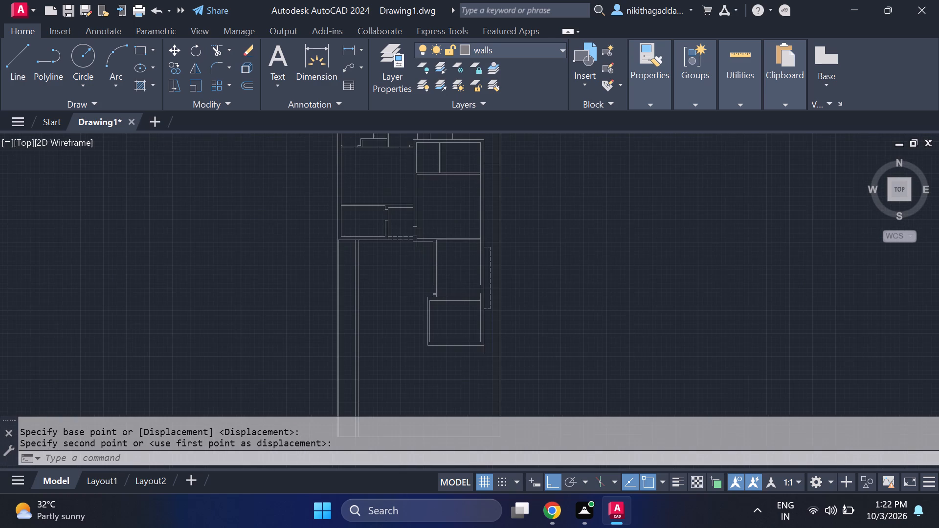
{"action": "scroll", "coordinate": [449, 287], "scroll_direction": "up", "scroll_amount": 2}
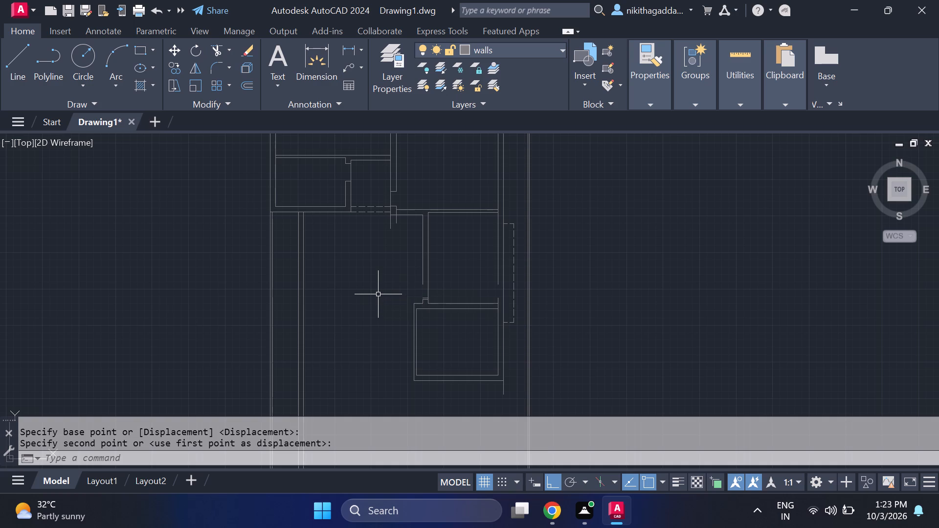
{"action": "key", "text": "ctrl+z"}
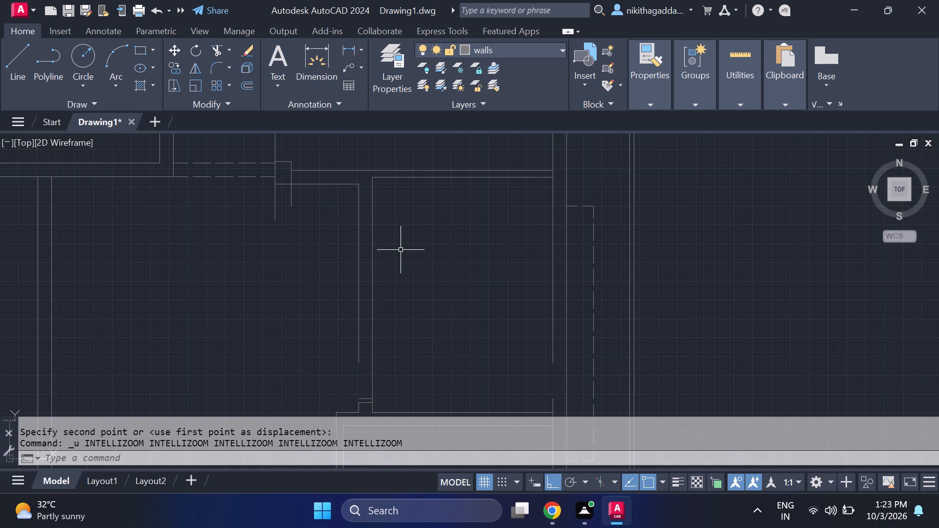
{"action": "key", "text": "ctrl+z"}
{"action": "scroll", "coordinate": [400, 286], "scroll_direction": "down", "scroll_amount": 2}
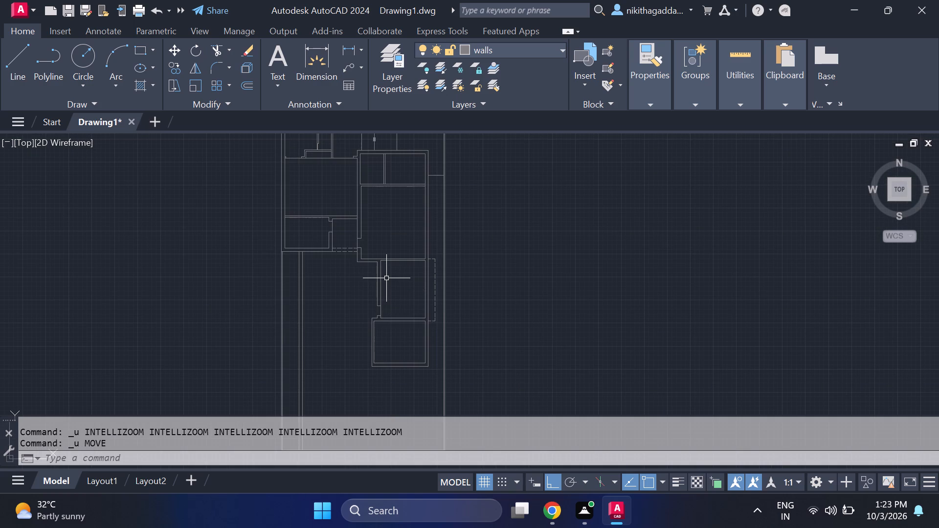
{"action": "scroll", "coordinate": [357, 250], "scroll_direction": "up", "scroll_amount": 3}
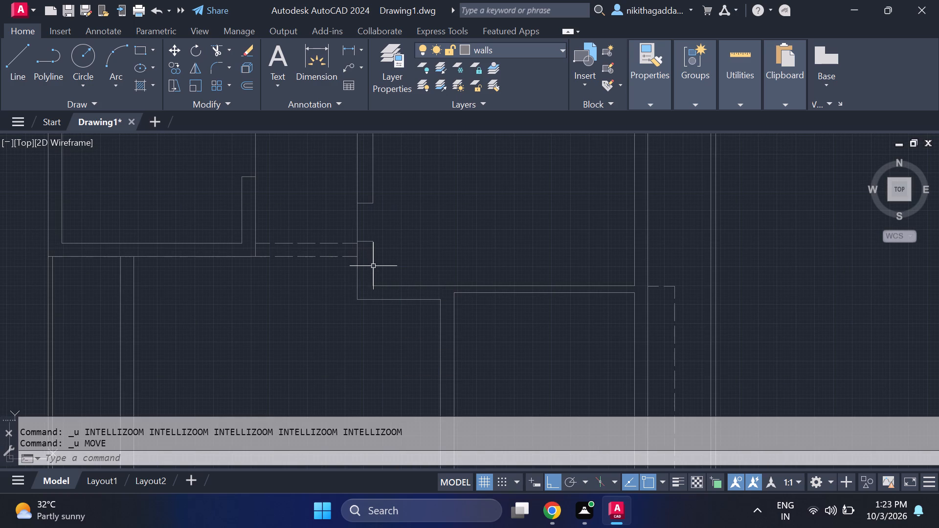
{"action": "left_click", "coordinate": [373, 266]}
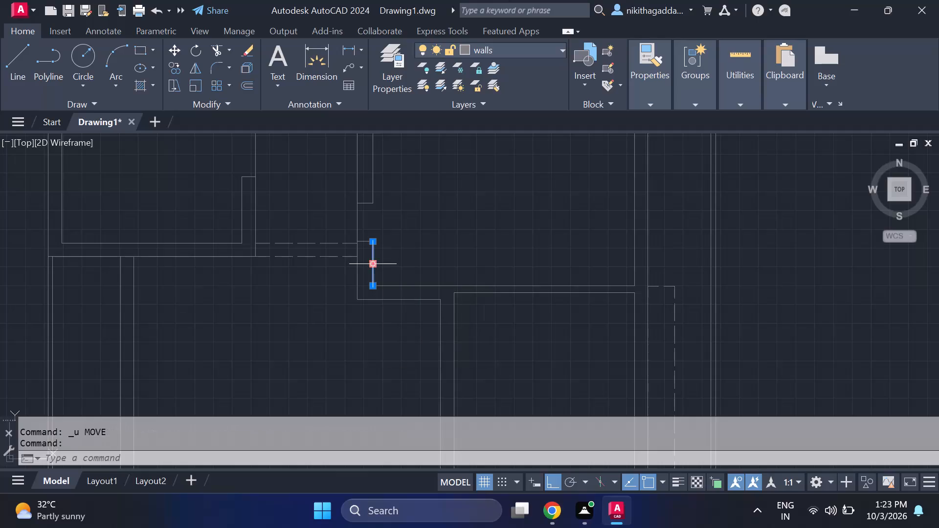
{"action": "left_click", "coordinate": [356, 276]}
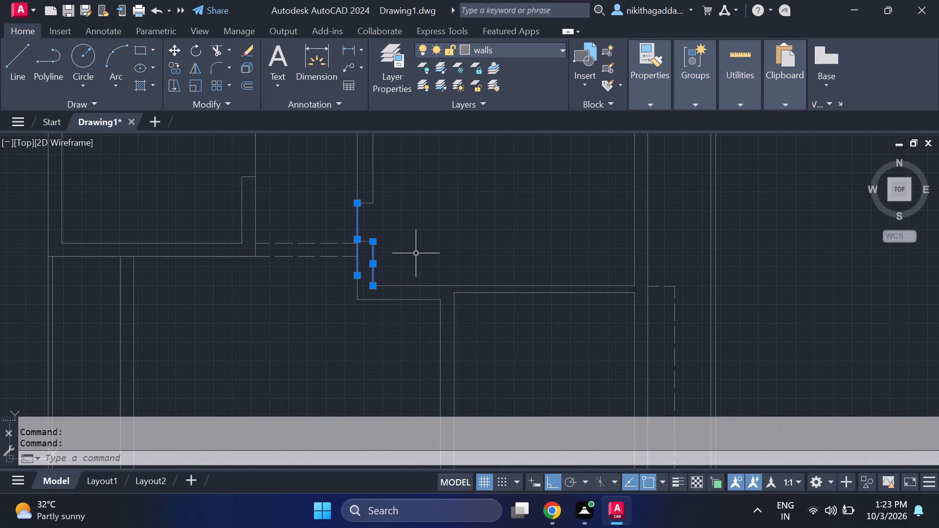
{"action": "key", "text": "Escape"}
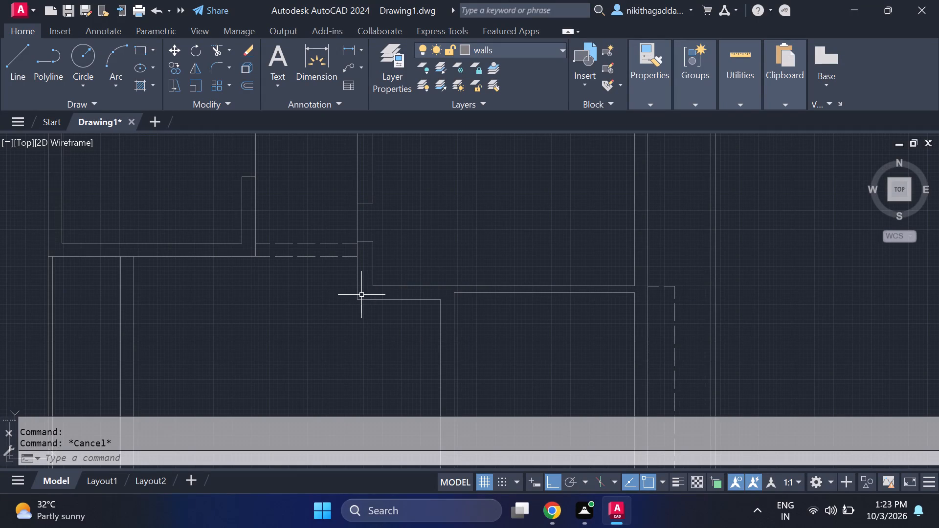
Move the wall lines of the two lower right rooms up, bringing the short outer wall piece's upper end to the passage's lower dashed line.
{"action": "left_click", "coordinate": [358, 293]}
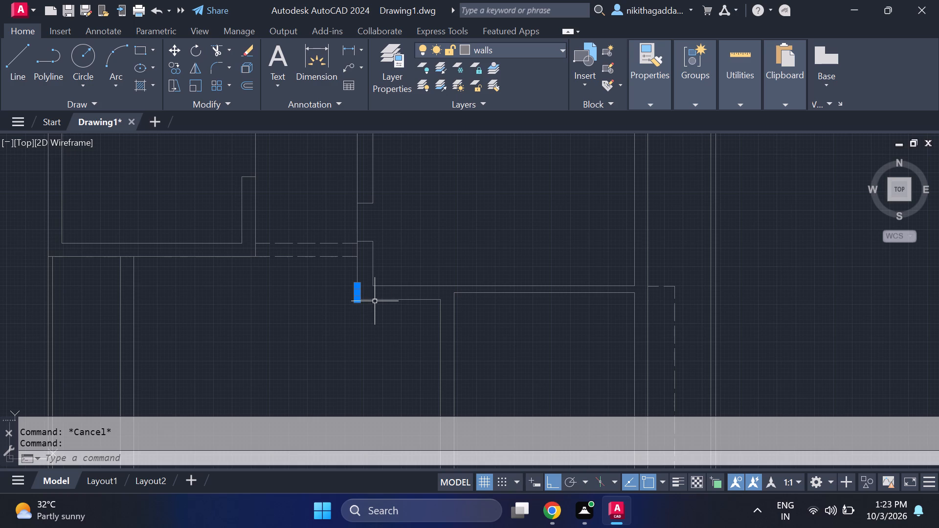
{"action": "left_click", "coordinate": [375, 301]}
{"action": "left_click", "coordinate": [380, 282]}
{"action": "left_click", "coordinate": [358, 283]}
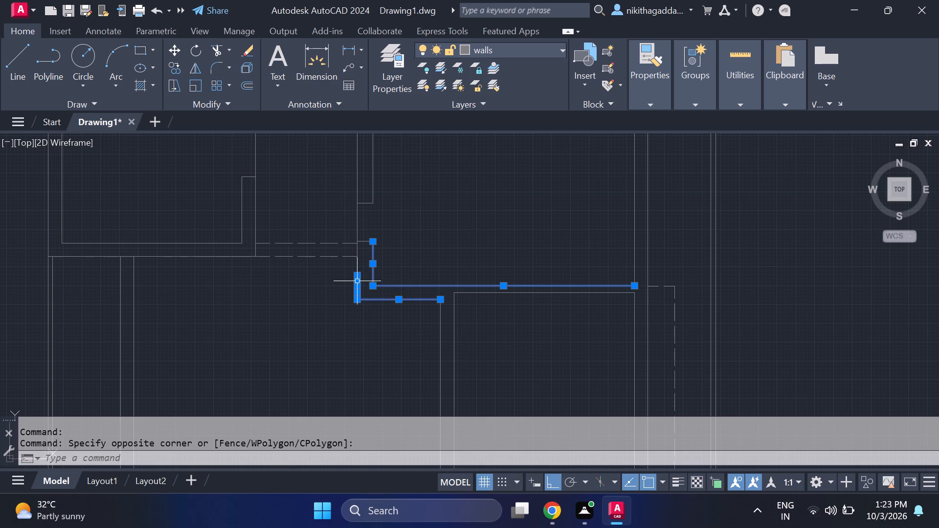
{"action": "left_click", "coordinate": [526, 292]}
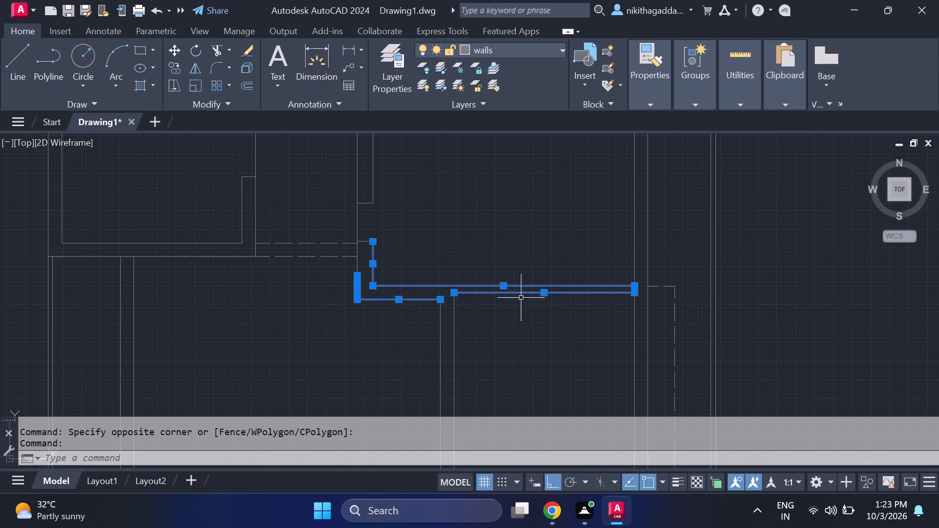
{"action": "left_click_drag", "start_coordinate": [517, 316], "coordinate": [476, 335]}
{"action": "left_click", "coordinate": [374, 340]}
{"action": "scroll", "coordinate": [533, 332], "scroll_direction": "down", "scroll_amount": 3}
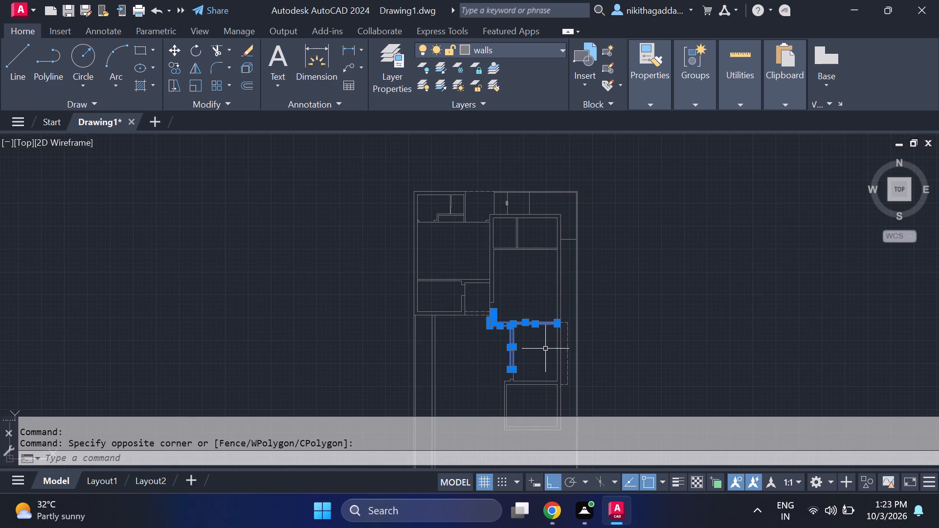
{"action": "scroll", "coordinate": [553, 346], "scroll_direction": "up", "scroll_amount": 2}
{"action": "middle_click_drag", "start_coordinate": [557, 359], "coordinate": [544, 282]}
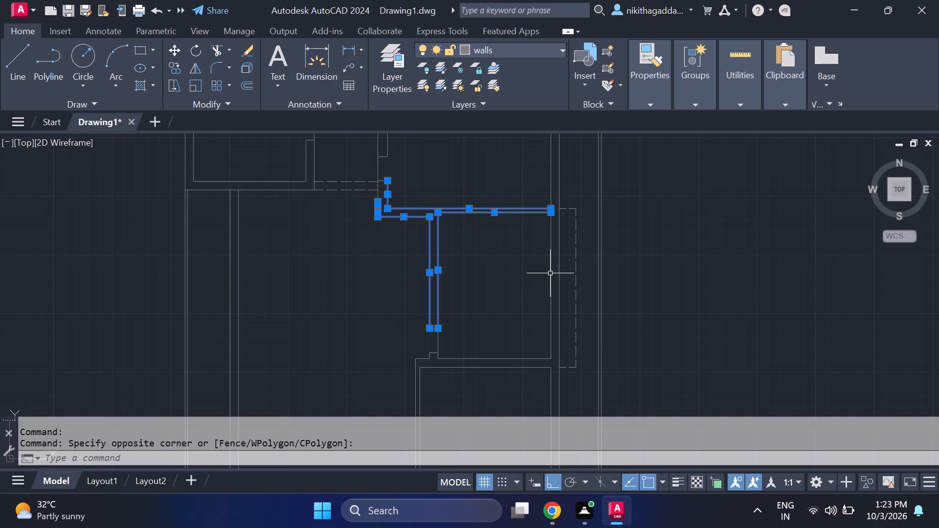
{"action": "left_click", "coordinate": [550, 273]}
{"action": "left_click", "coordinate": [515, 352]}
{"action": "left_click", "coordinate": [376, 376]}
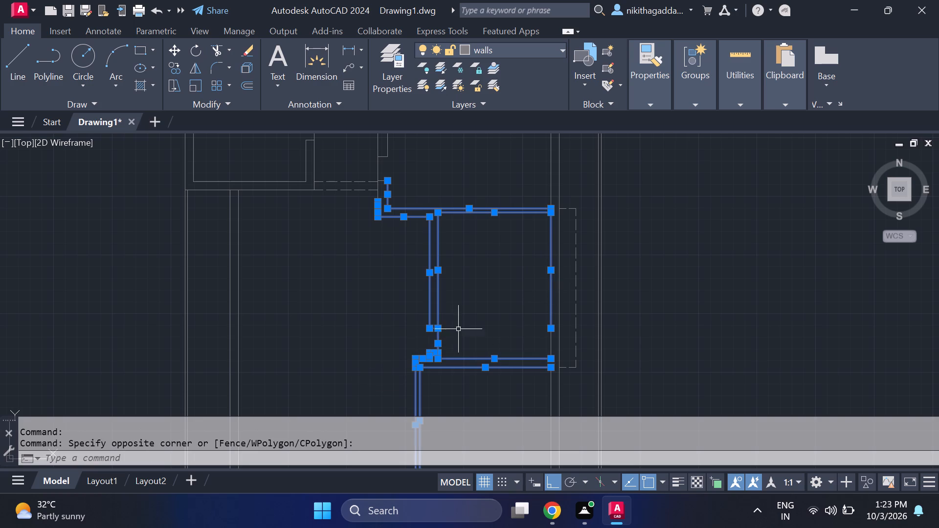
{"action": "middle_click_drag", "start_coordinate": [467, 352], "coordinate": [453, 262]}
{"action": "left_click", "coordinate": [540, 247]}
{"action": "left_click", "coordinate": [523, 265]}
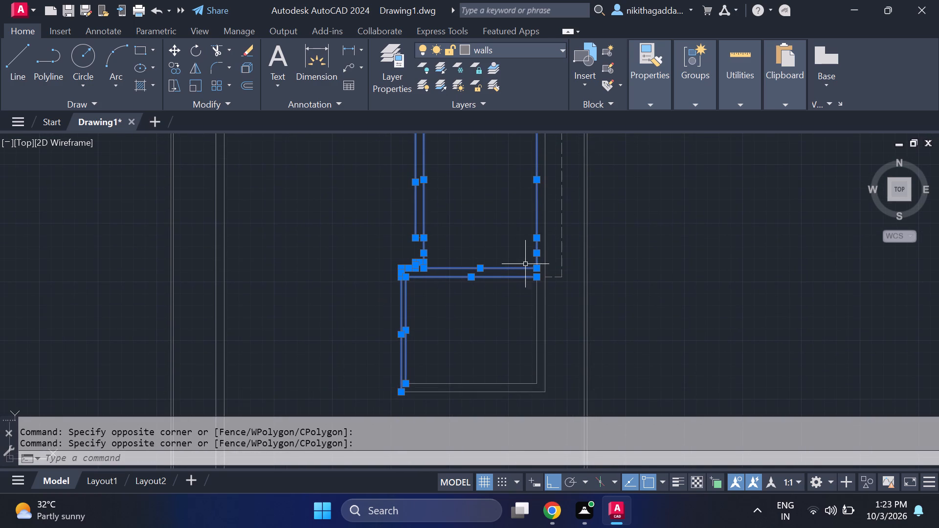
{"action": "left_click_drag", "start_coordinate": [539, 296], "coordinate": [536, 301]}
{"action": "left_click", "coordinate": [391, 383]}
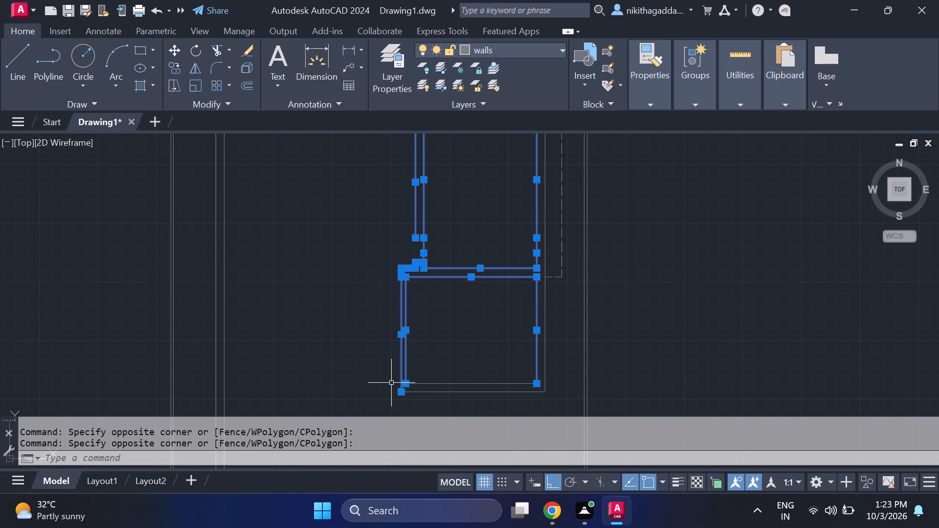
{"action": "left_click_drag", "start_coordinate": [437, 378], "coordinate": [435, 383]}
{"action": "left_click", "coordinate": [417, 398]}
{"action": "scroll", "coordinate": [470, 319], "scroll_direction": "down", "scroll_amount": 2}
{"action": "middle_click_drag", "start_coordinate": [469, 308], "coordinate": [469, 308]}
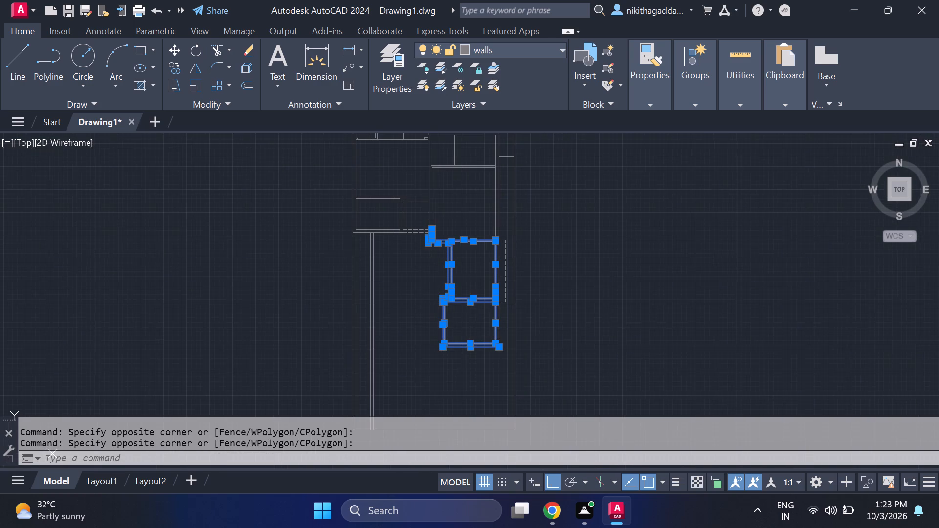
{"action": "middle_click_drag", "start_coordinate": [469, 308], "coordinate": [466, 319]}
{"action": "key", "text": "m"}
{"action": "key", "text": "Return"}
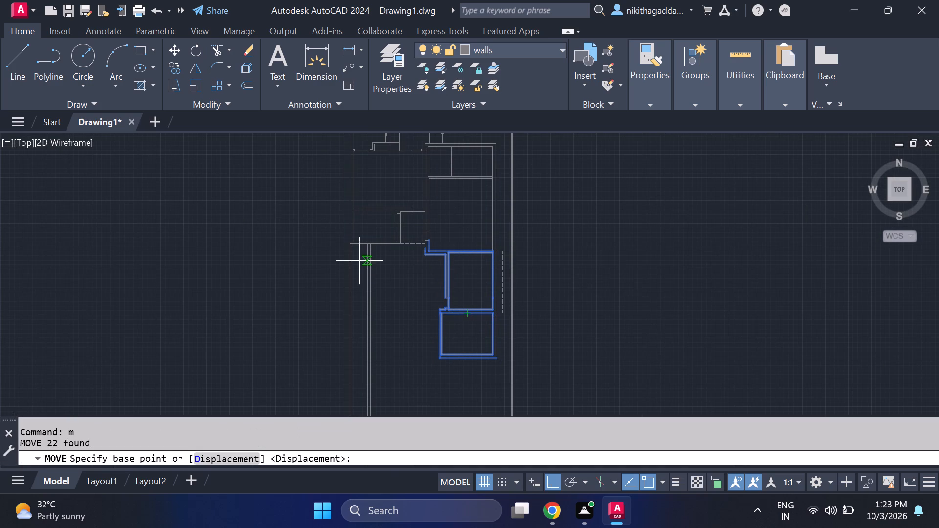
{"action": "scroll", "coordinate": [422, 235], "scroll_direction": "up", "scroll_amount": 3}
{"action": "scroll", "coordinate": [470, 270], "scroll_direction": "up", "scroll_amount": 1}
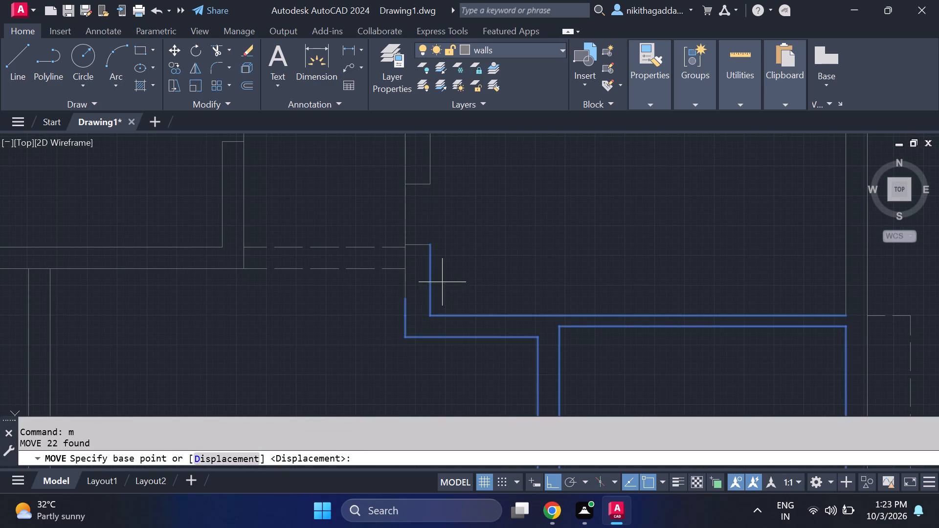
{"action": "left_click", "coordinate": [406, 301]}
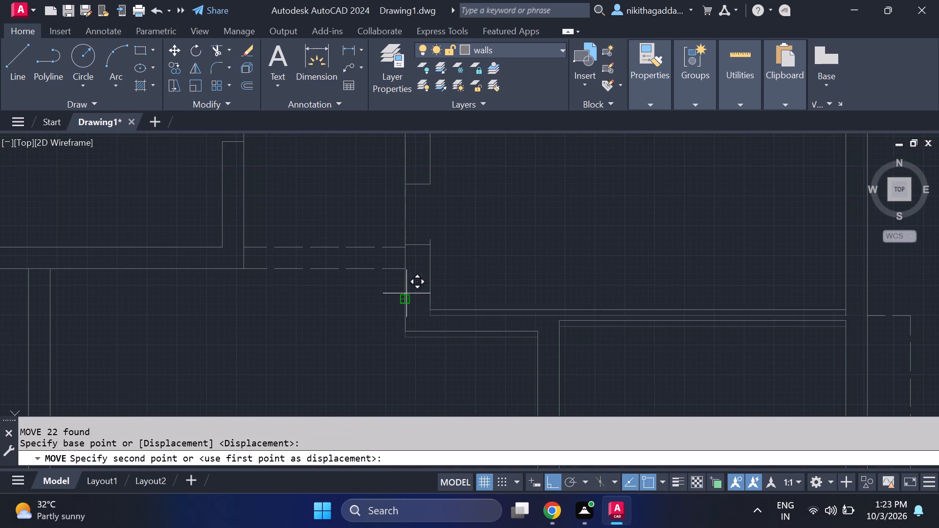
{"action": "left_click", "coordinate": [404, 270]}
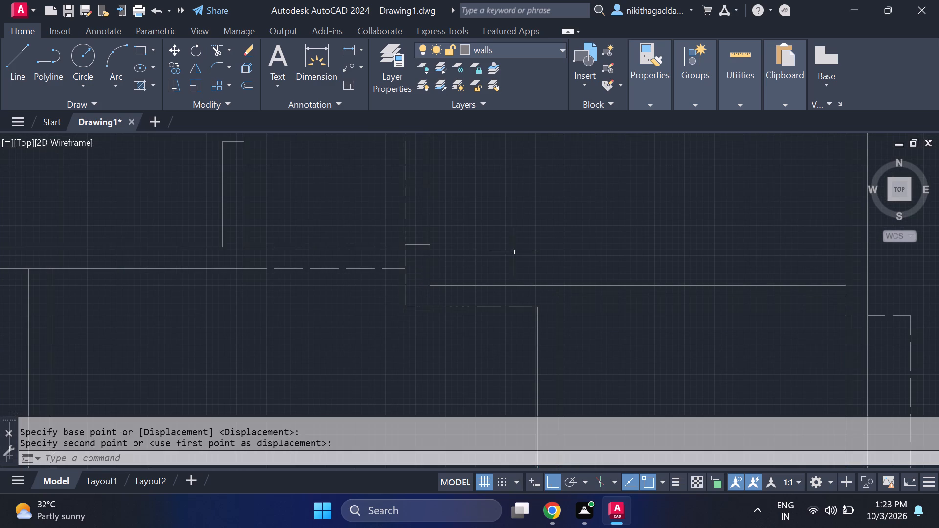
Trim the short inner wall line where it projects into the opening beside the dashed passage.
{"action": "scroll", "coordinate": [515, 252], "scroll_direction": "down", "scroll_amount": 4}
{"action": "scroll", "coordinate": [520, 242], "scroll_direction": "up", "scroll_amount": 3}
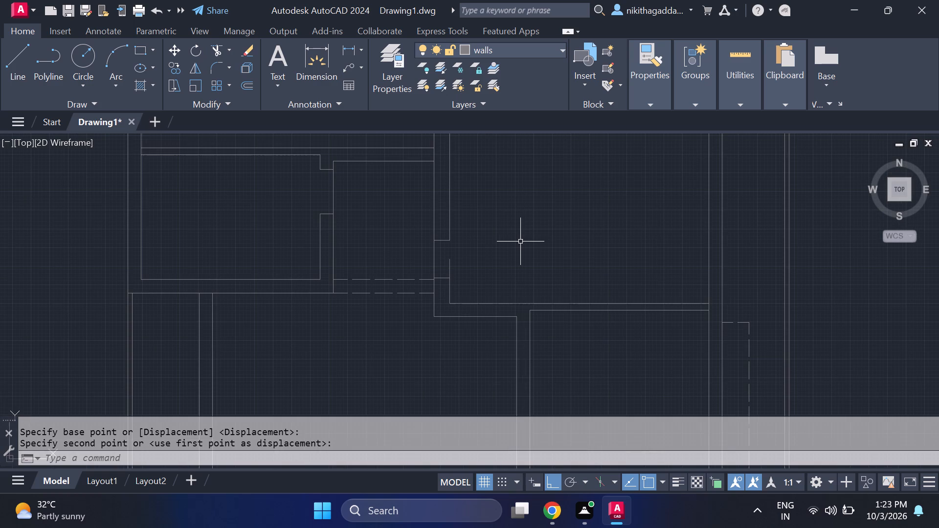
{"action": "type", "text": "tr"}
{"action": "key", "text": "Return"}
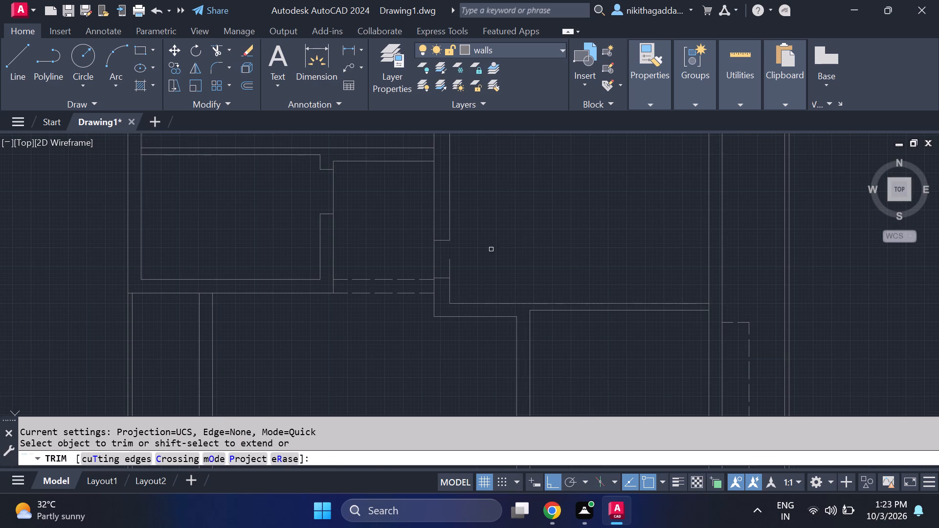
{"action": "scroll", "coordinate": [477, 243], "scroll_direction": "up", "scroll_amount": 2}
{"action": "left_click_drag", "start_coordinate": [430, 303], "coordinate": [398, 321]}
{"action": "scroll", "coordinate": [418, 304], "scroll_direction": "down", "scroll_amount": 3}
{"action": "scroll", "coordinate": [461, 384], "scroll_direction": "down", "scroll_amount": 1}
{"action": "middle_click_drag", "start_coordinate": [441, 381], "coordinate": [405, 312]}
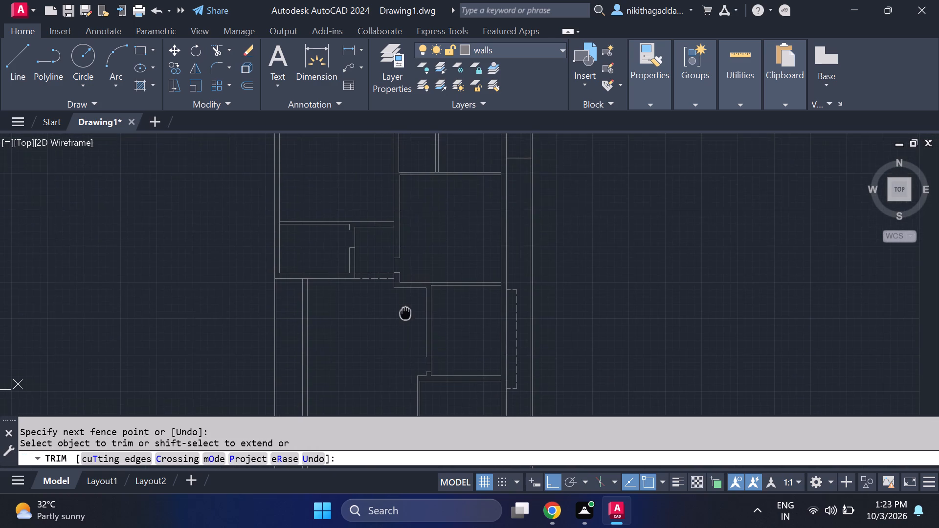
{"action": "middle_click_drag", "start_coordinate": [405, 312], "coordinate": [372, 268]}
{"action": "middle_click", "coordinate": [362, 236]}
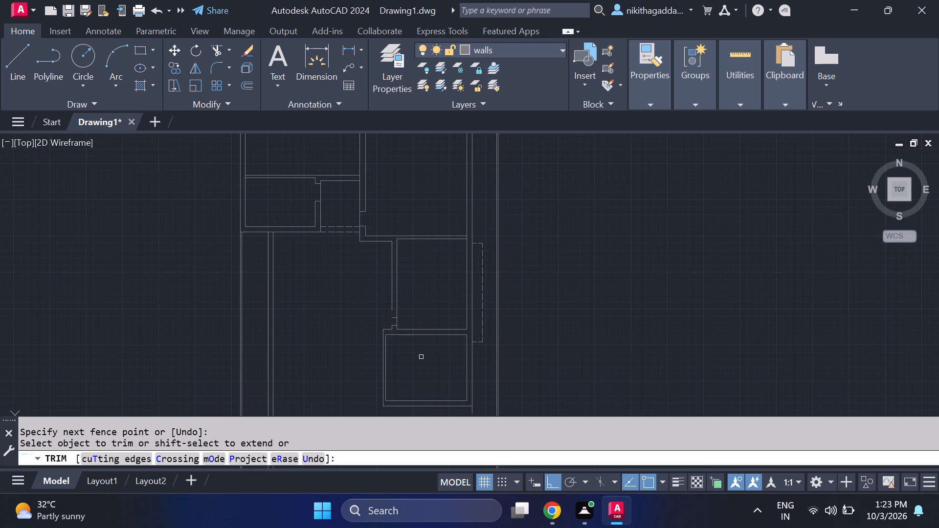
{"action": "middle_click_drag", "start_coordinate": [423, 358], "coordinate": [422, 291]}
{"action": "scroll", "coordinate": [419, 278], "scroll_direction": "up", "scroll_amount": 3}
{"action": "scroll", "coordinate": [404, 277], "scroll_direction": "down", "scroll_amount": 2}
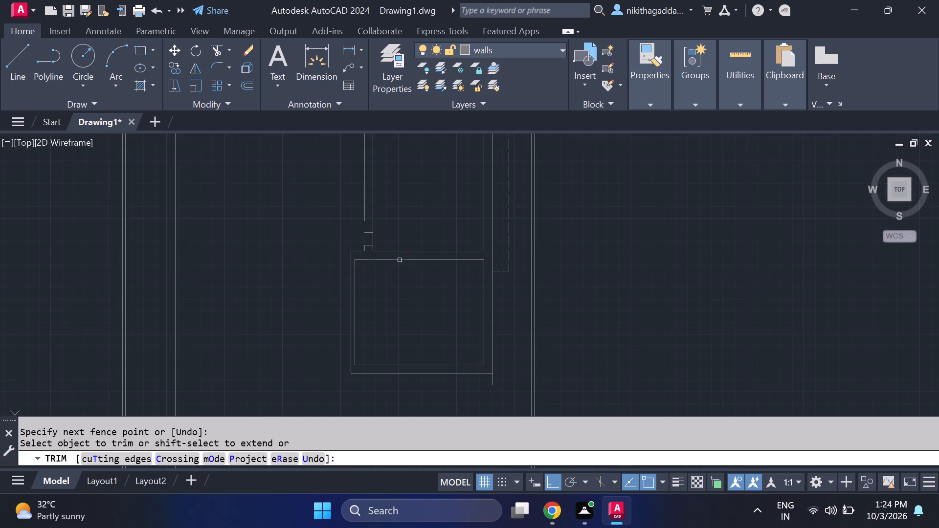
{"action": "key", "text": "Escape"}
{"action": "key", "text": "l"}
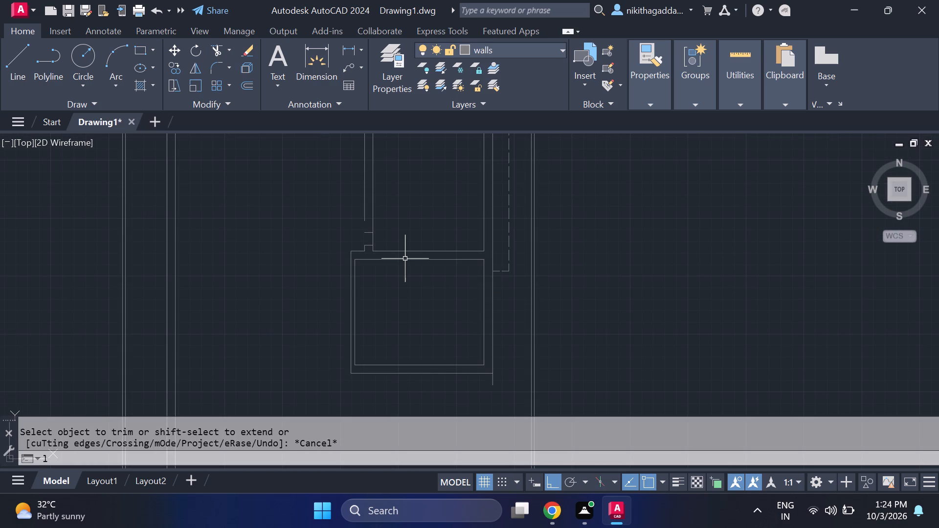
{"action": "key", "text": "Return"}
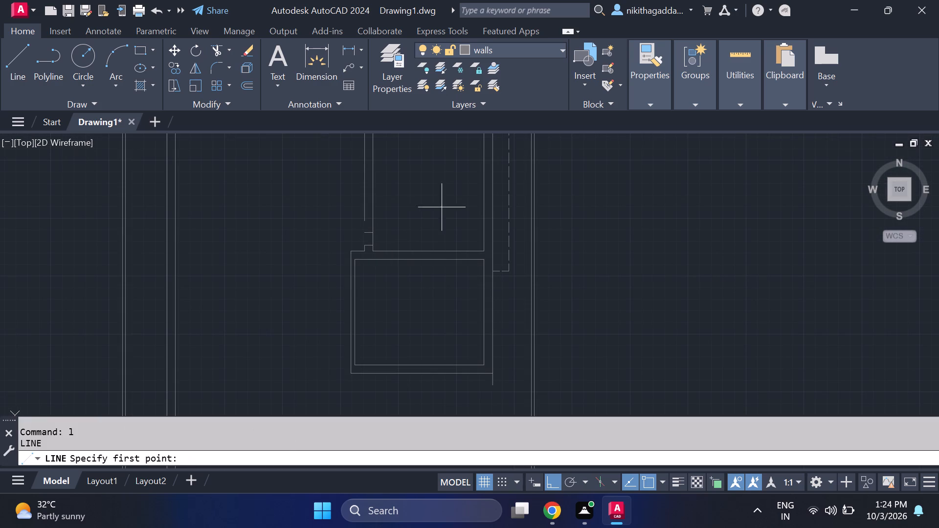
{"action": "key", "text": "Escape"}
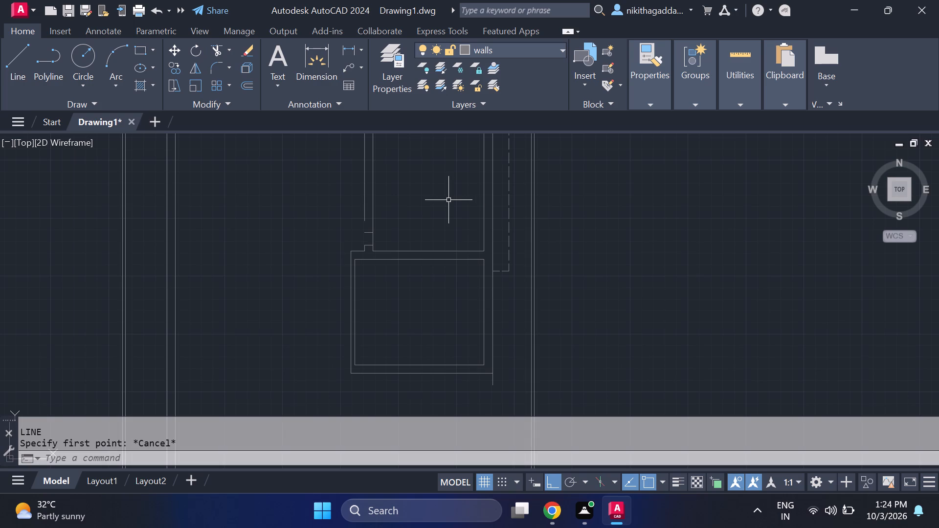
Move the loose opening end line up to the lower end of the upper lower-right room's outer left wall line.
{"action": "scroll", "coordinate": [413, 160], "scroll_direction": "down", "scroll_amount": 1}
{"action": "middle_click_drag", "start_coordinate": [383, 189], "coordinate": [383, 234]}
{"action": "scroll", "coordinate": [387, 243], "scroll_direction": "up", "scroll_amount": 2}
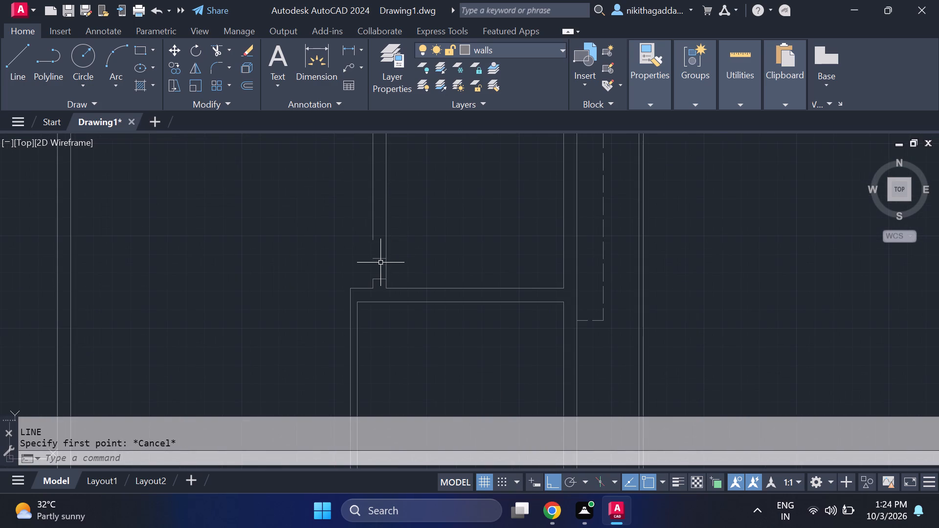
{"action": "left_click", "coordinate": [380, 260]}
{"action": "key", "text": "m"}
{"action": "key", "text": "Return"}
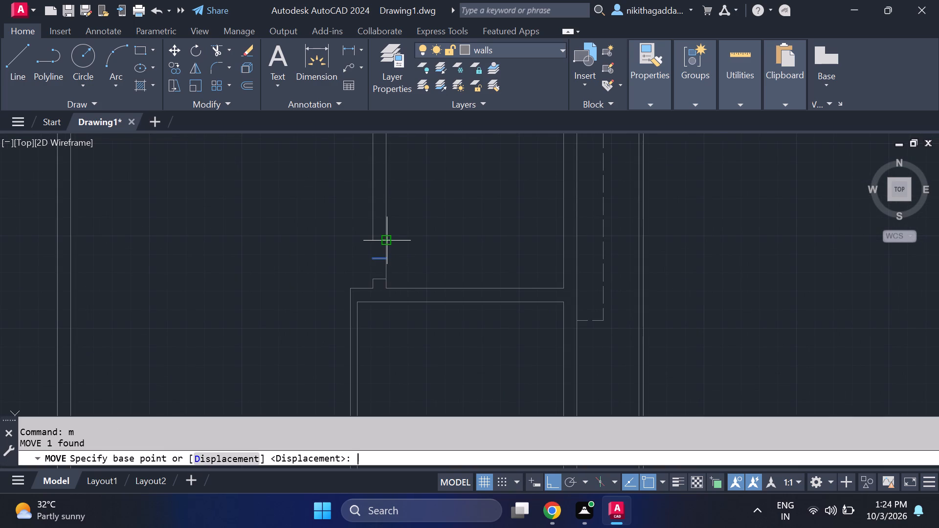
{"action": "scroll", "coordinate": [384, 257], "scroll_direction": "up", "scroll_amount": 2}
{"action": "left_click", "coordinate": [389, 263]}
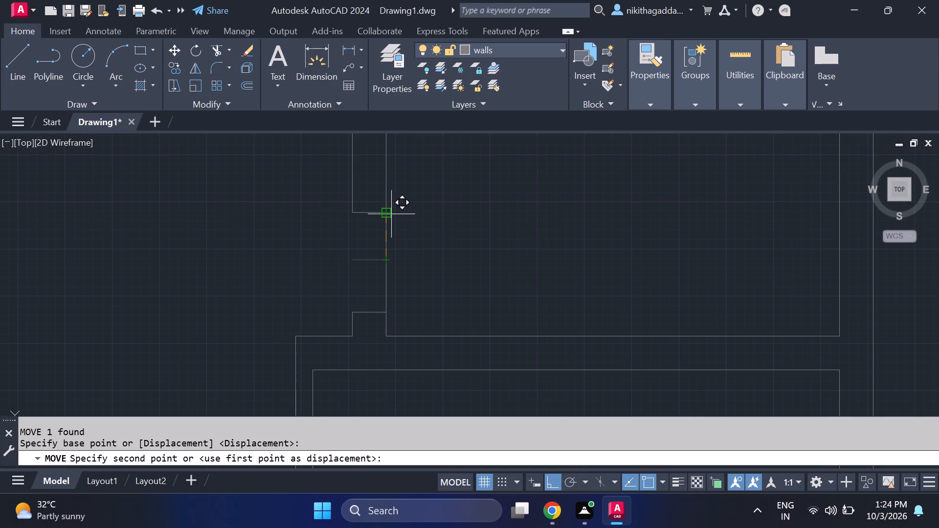
{"action": "left_click", "coordinate": [386, 211]}
Trim the outer right wall line where it overhangs the lowest right room's bottom wall.
{"action": "scroll", "coordinate": [528, 245], "scroll_direction": "down", "scroll_amount": 4}
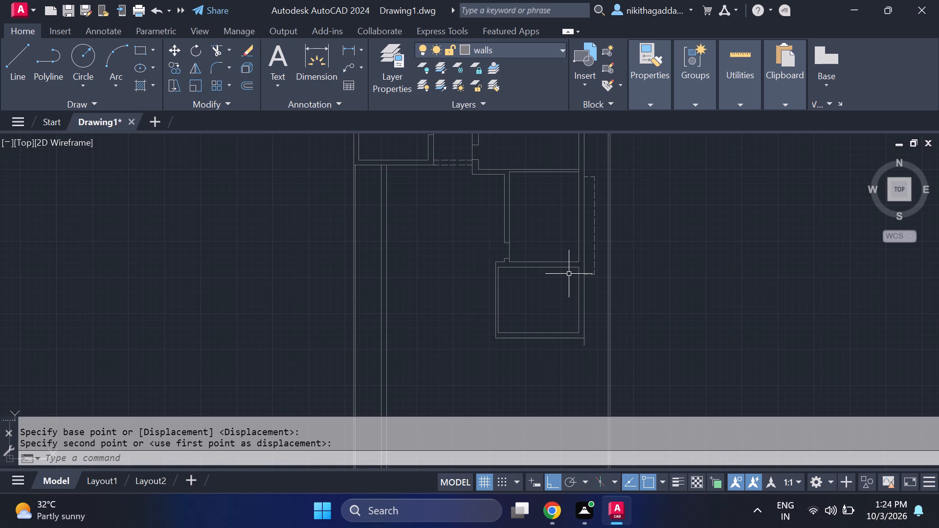
{"action": "middle_click_drag", "start_coordinate": [568, 277], "coordinate": [474, 305]}
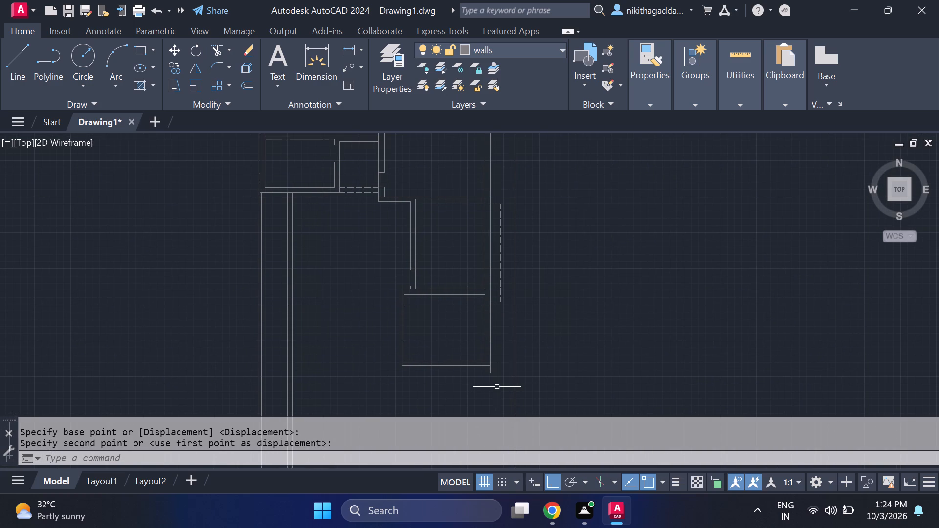
{"action": "middle_click_drag", "start_coordinate": [488, 376], "coordinate": [475, 331]}
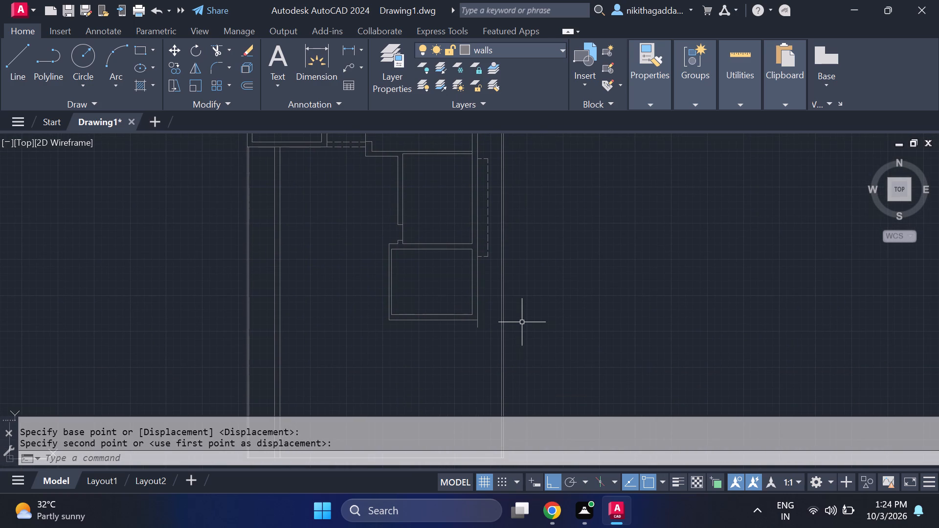
{"action": "type", "text": "tr"}
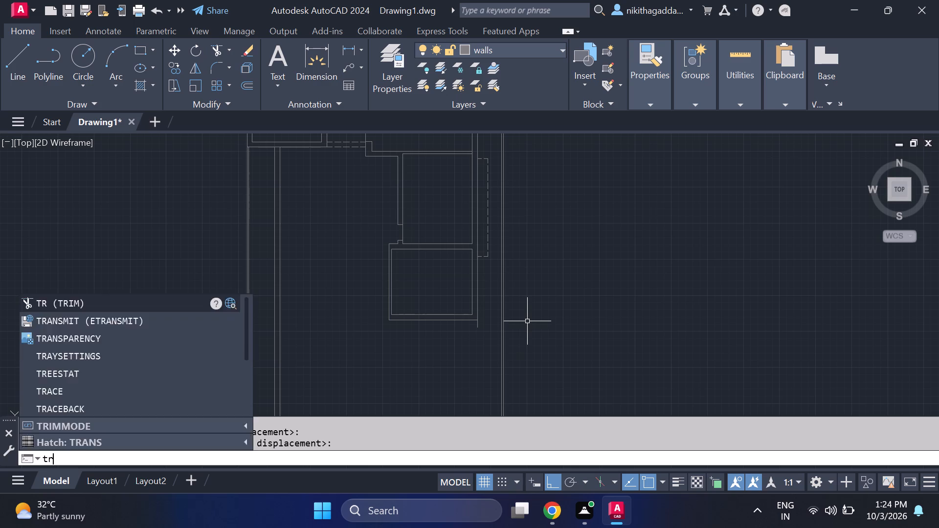
{"action": "key", "text": "Return"}
{"action": "scroll", "coordinate": [448, 340], "scroll_direction": "up", "scroll_amount": 2}
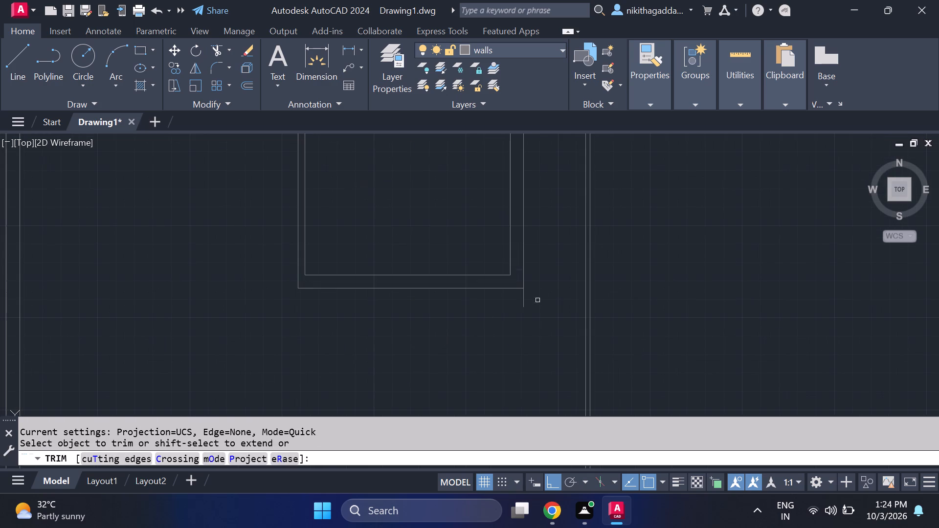
{"action": "left_click_drag", "start_coordinate": [540, 299], "coordinate": [491, 313]}
{"action": "scroll", "coordinate": [509, 295], "scroll_direction": "down", "scroll_amount": 3}
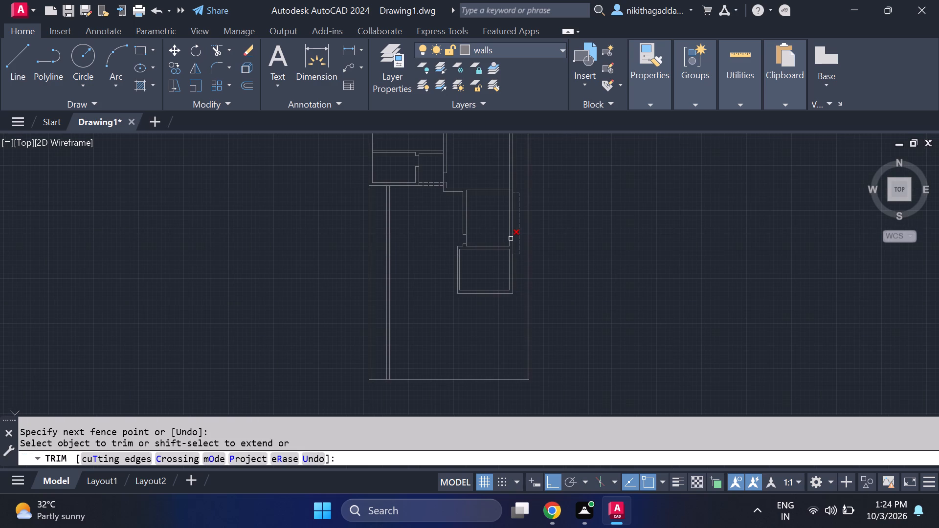
{"action": "key", "text": "Escape"}
{"action": "scroll", "coordinate": [556, 167], "scroll_direction": "up", "scroll_amount": 1}
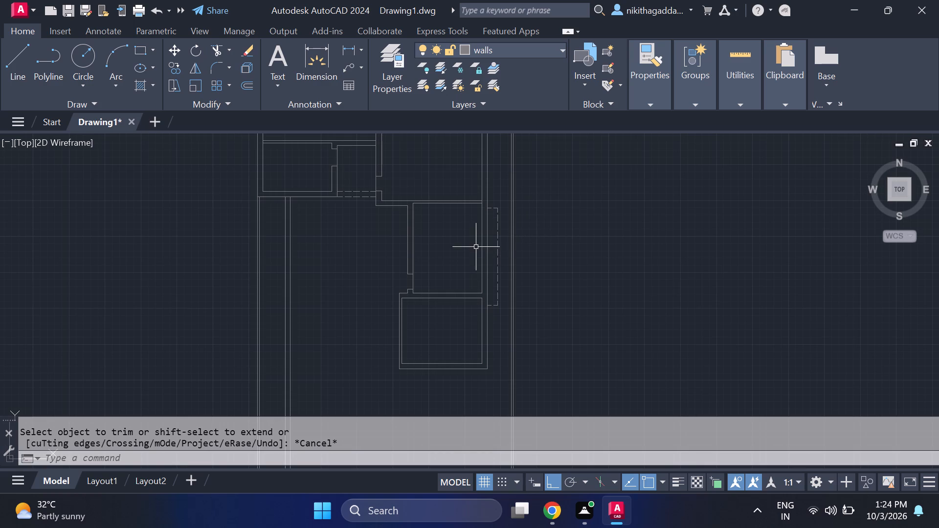
Move the three-line dashed outline outside the right wall up, aligning its lower end with the lowest right room's inner top wall line.
{"action": "scroll", "coordinate": [476, 247], "scroll_direction": "up", "scroll_amount": 1}
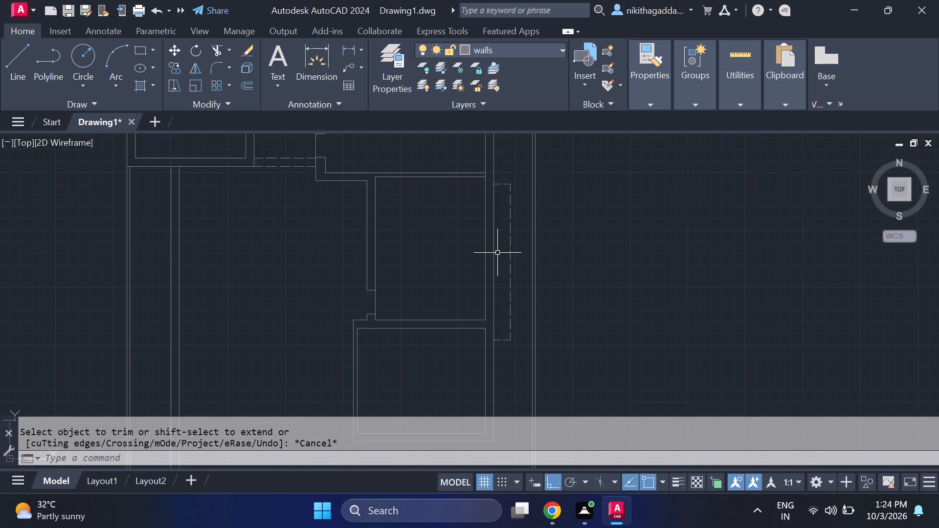
{"action": "scroll", "coordinate": [494, 259], "scroll_direction": "down", "scroll_amount": 1}
{"action": "scroll", "coordinate": [501, 247], "scroll_direction": "up", "scroll_amount": 1}
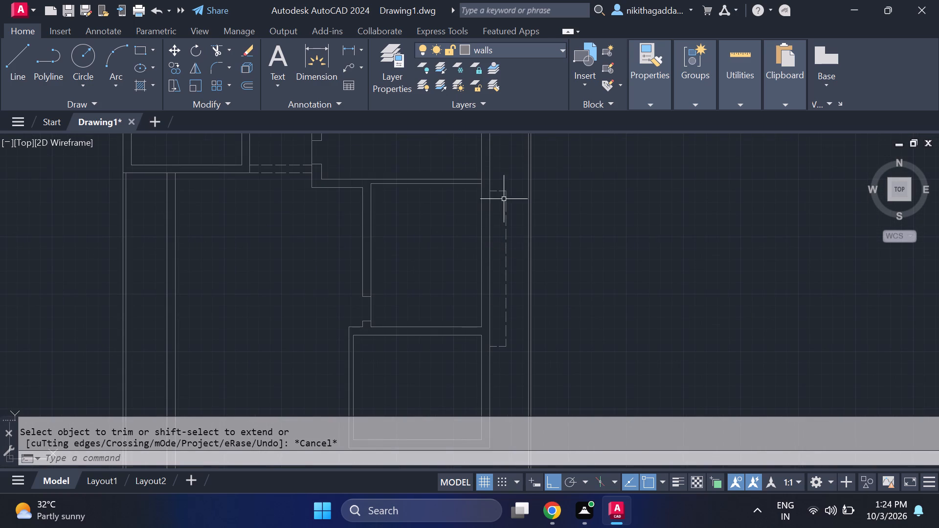
{"action": "left_click", "coordinate": [508, 183]}
{"action": "left_click", "coordinate": [499, 245]}
{"action": "left_click", "coordinate": [519, 321]}
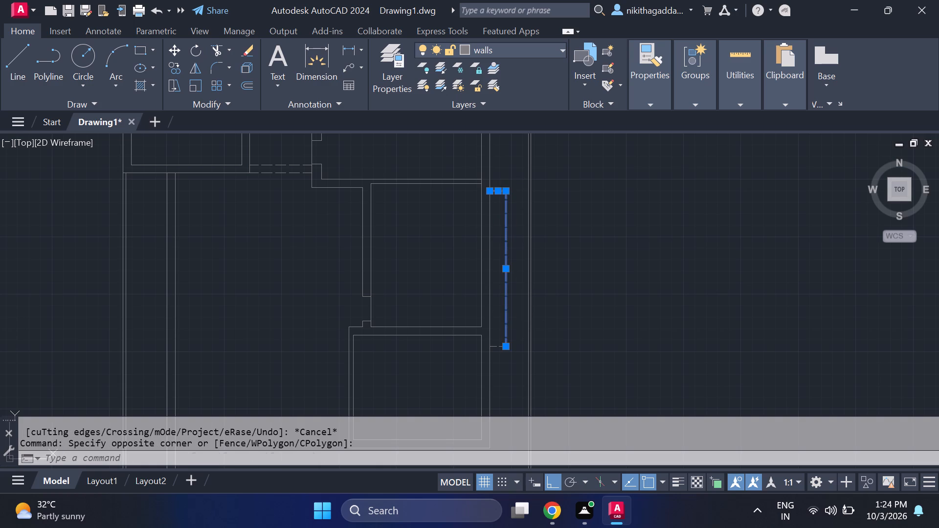
{"action": "left_click", "coordinate": [502, 361]}
{"action": "key", "text": "m"}
{"action": "key", "text": "Return"}
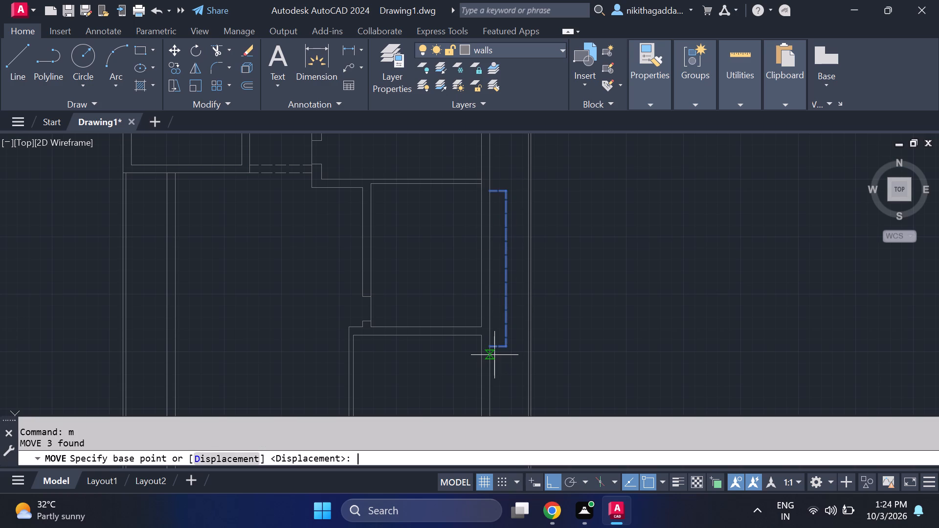
{"action": "scroll", "coordinate": [504, 331], "scroll_direction": "up", "scroll_amount": 2}
{"action": "left_click", "coordinate": [466, 374]}
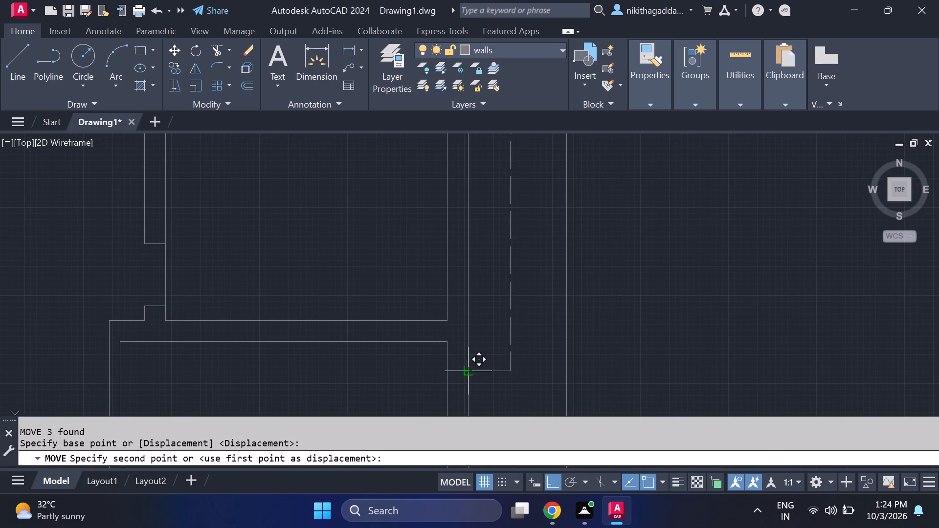
{"action": "left_click", "coordinate": [468, 344]}
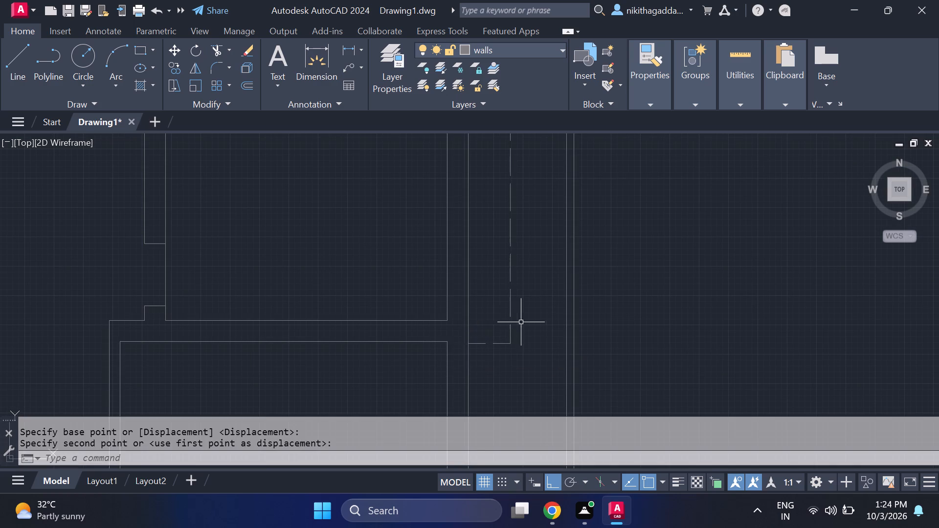
Examine the plan around the lower right rooms, the dashed passage and the open area beside them.
{"action": "scroll", "coordinate": [527, 321], "scroll_direction": "down", "scroll_amount": 2}
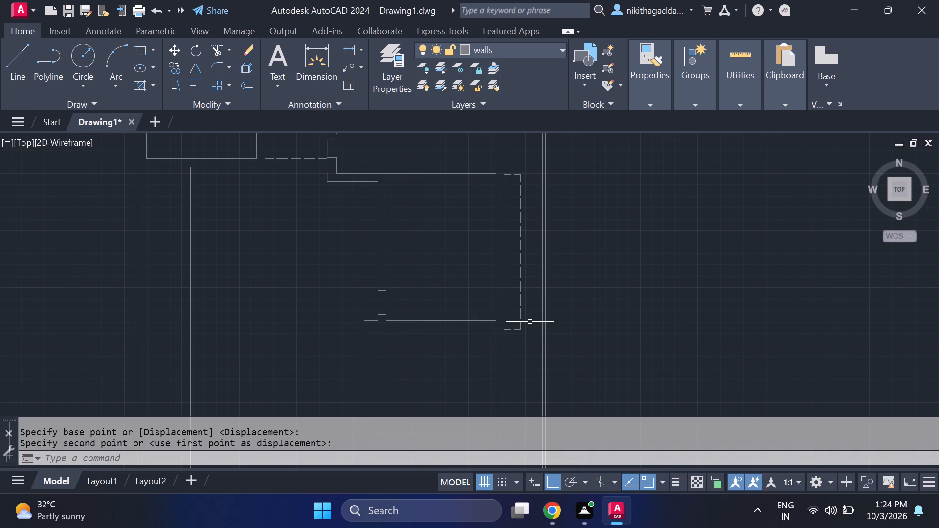
{"action": "scroll", "coordinate": [532, 318], "scroll_direction": "down", "scroll_amount": 3}
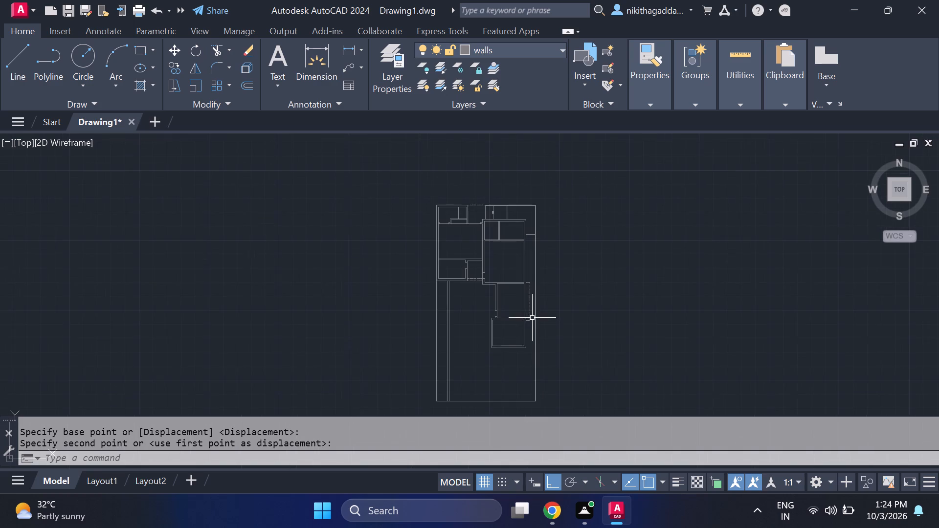
{"action": "scroll", "coordinate": [532, 318], "scroll_direction": "up", "scroll_amount": 3}
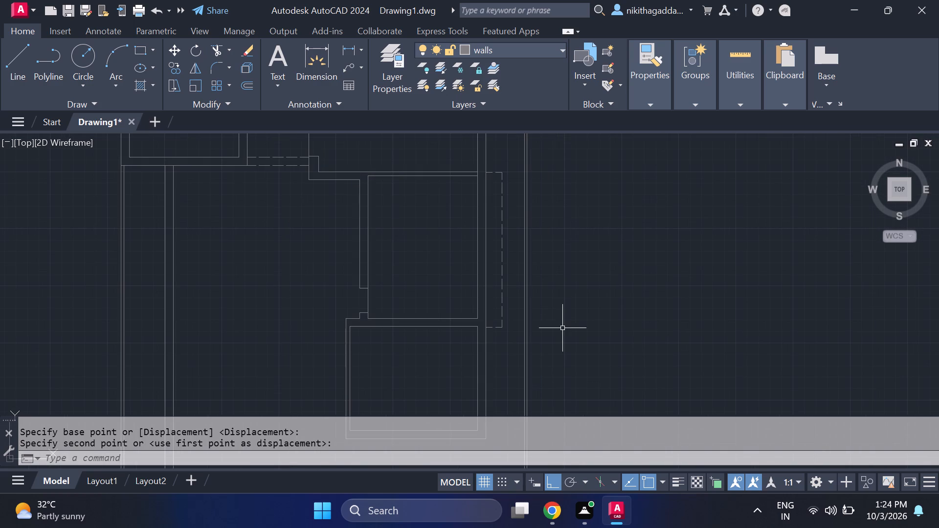
{"action": "middle_click_drag", "start_coordinate": [437, 330], "coordinate": [471, 276]}
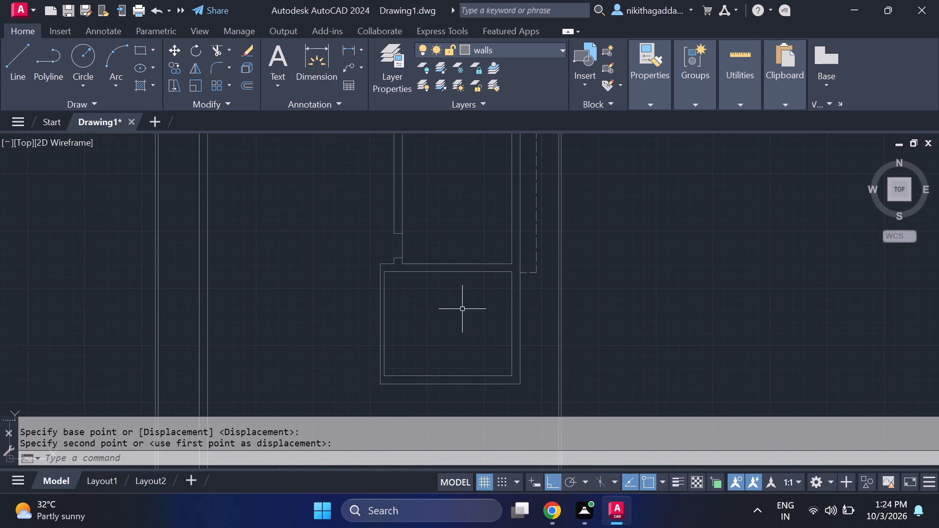
{"action": "scroll", "coordinate": [460, 312], "scroll_direction": "down", "scroll_amount": 3}
{"action": "scroll", "coordinate": [398, 281], "scroll_direction": "up", "scroll_amount": 2}
{"action": "middle_click_drag", "start_coordinate": [423, 278], "coordinate": [423, 278]}
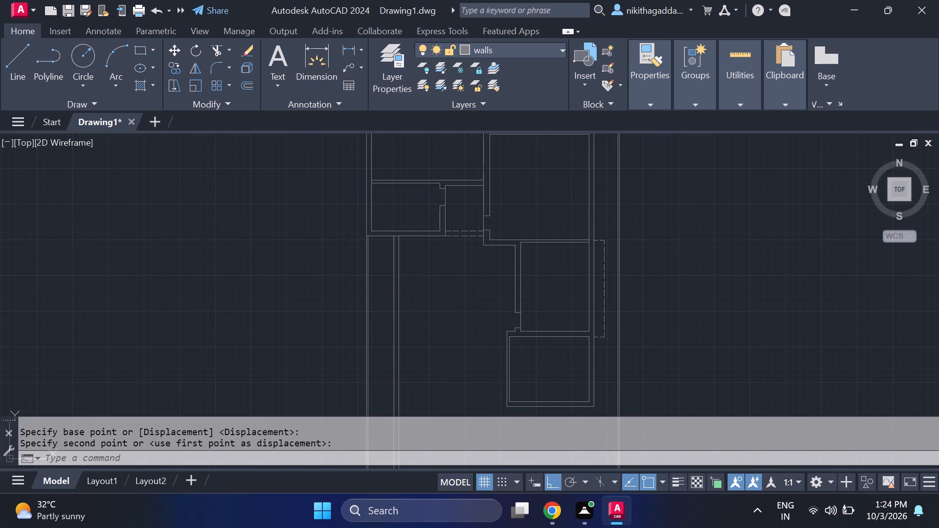
{"action": "middle_click_drag", "start_coordinate": [423, 278], "coordinate": [395, 333]}
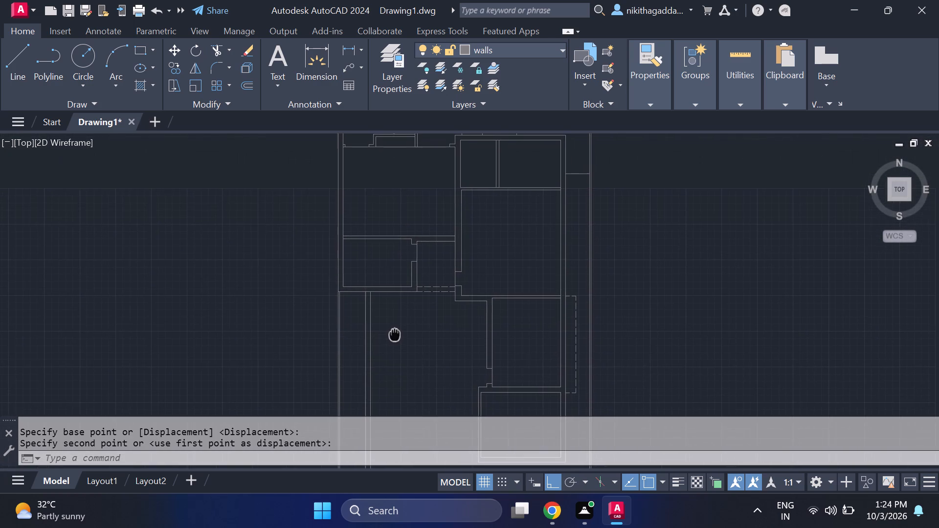
{"action": "middle_click_drag", "start_coordinate": [395, 333], "coordinate": [374, 282]}
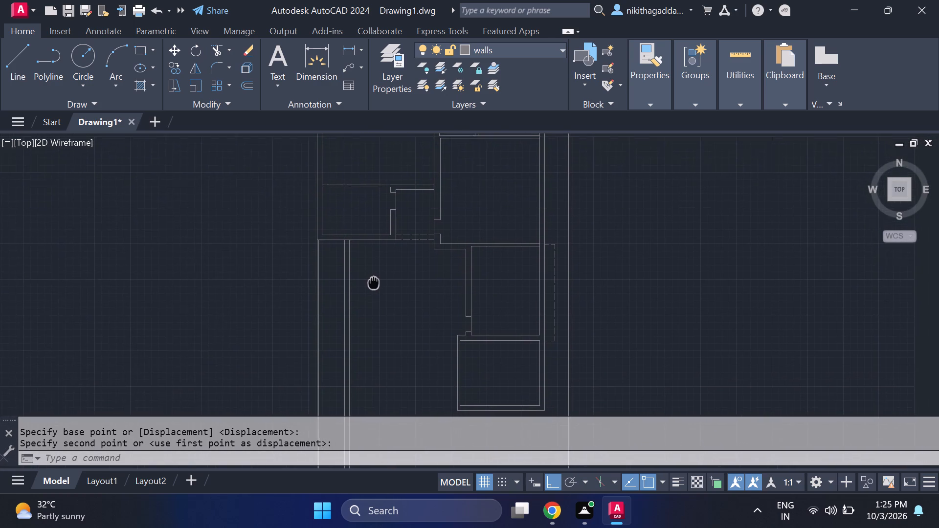
{"action": "middle_click_drag", "start_coordinate": [374, 282], "coordinate": [384, 358]}
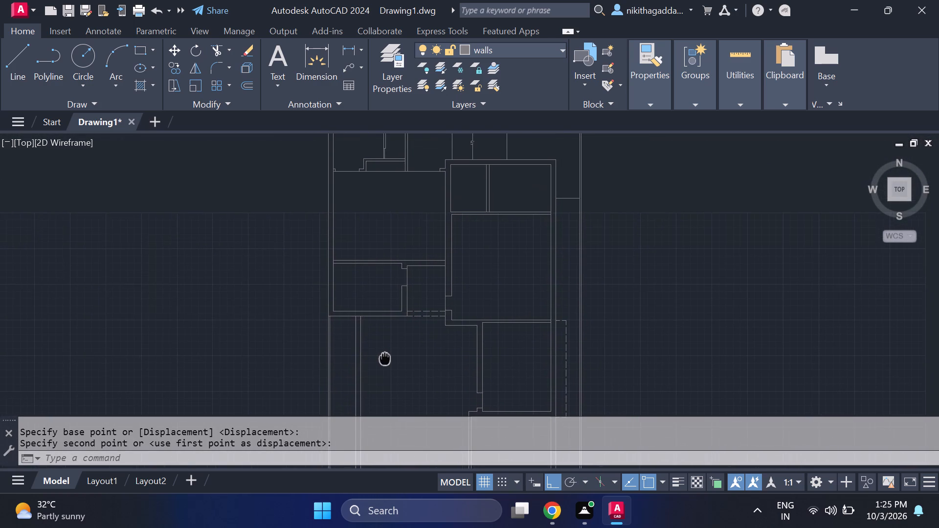
{"action": "middle_click_drag", "start_coordinate": [384, 358], "coordinate": [361, 279]}
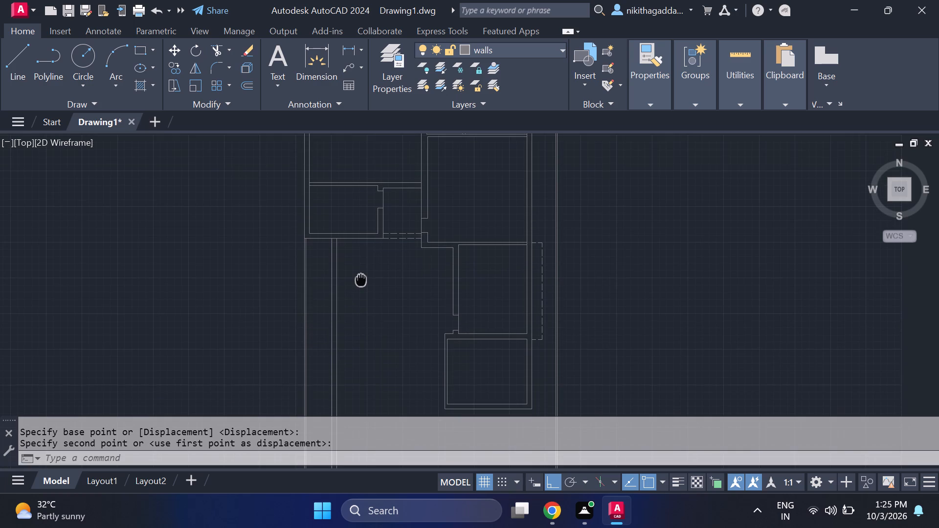
{"action": "middle_click_drag", "start_coordinate": [361, 279], "coordinate": [361, 275]}
Offset the outer bottom wall line of the small left room 14' downward into the open area.
{"action": "scroll", "coordinate": [410, 265], "scroll_direction": "up", "scroll_amount": 1}
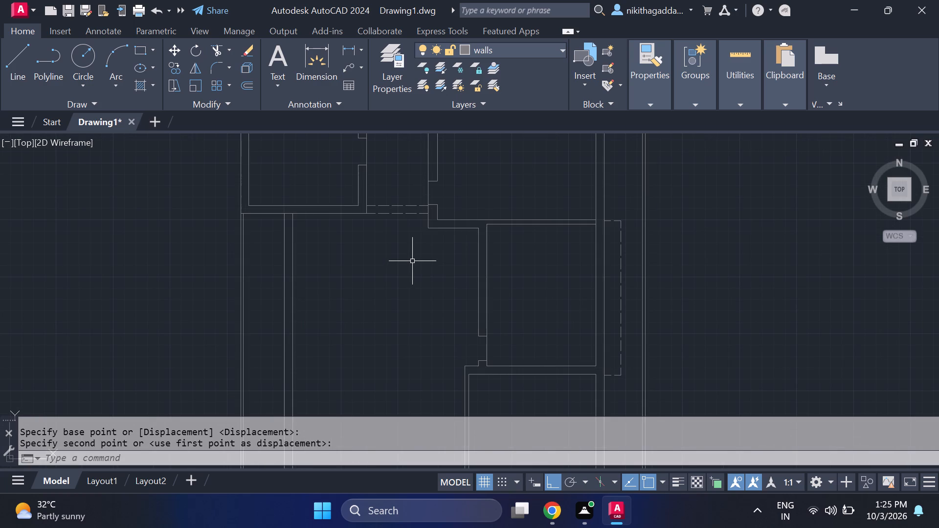
{"action": "type", "text": "of"}
{"action": "key", "text": "Return"}
{"action": "type", "text": "14'"}
{"action": "key", "text": "Return"}
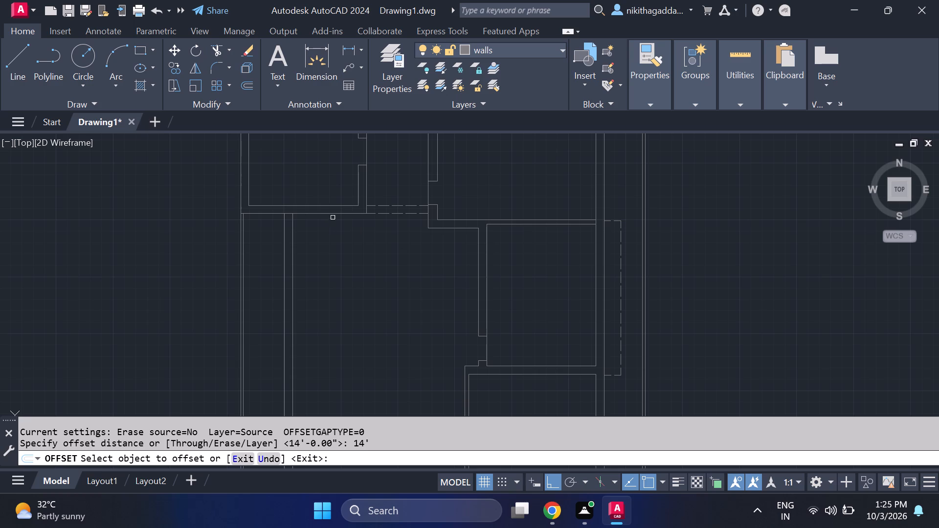
{"action": "left_click", "coordinate": [335, 215]}
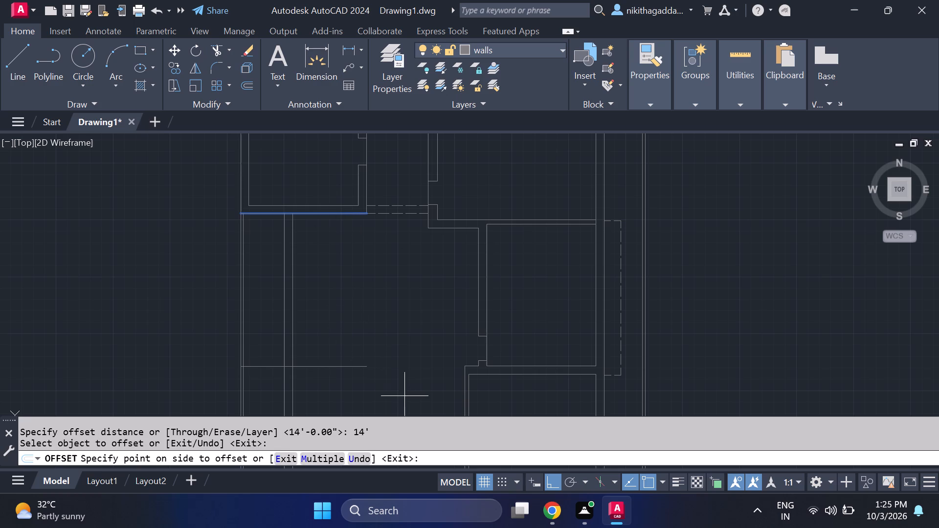
{"action": "middle_click_drag", "start_coordinate": [437, 399], "coordinate": [442, 337]}
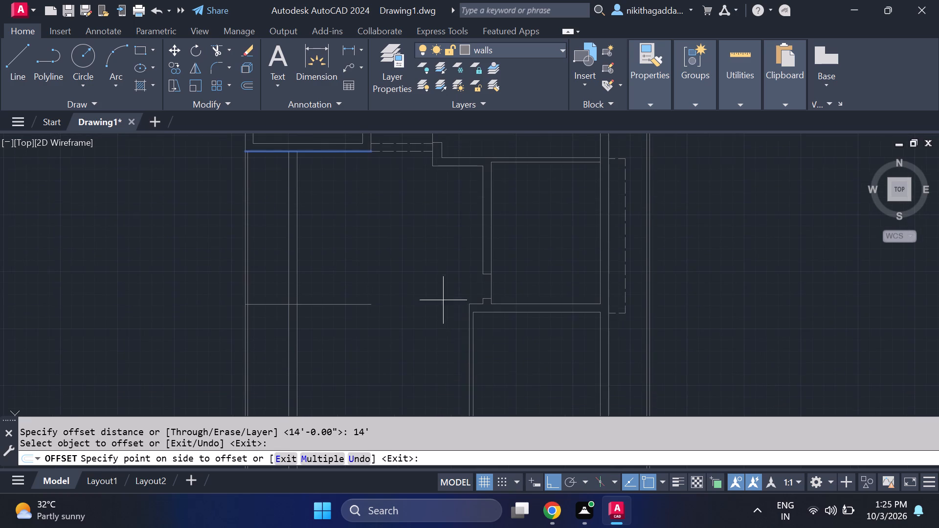
{"action": "scroll", "coordinate": [442, 296], "scroll_direction": "up", "scroll_amount": 2}
{"action": "left_click", "coordinate": [440, 290]}
{"action": "key", "text": "Escape"}
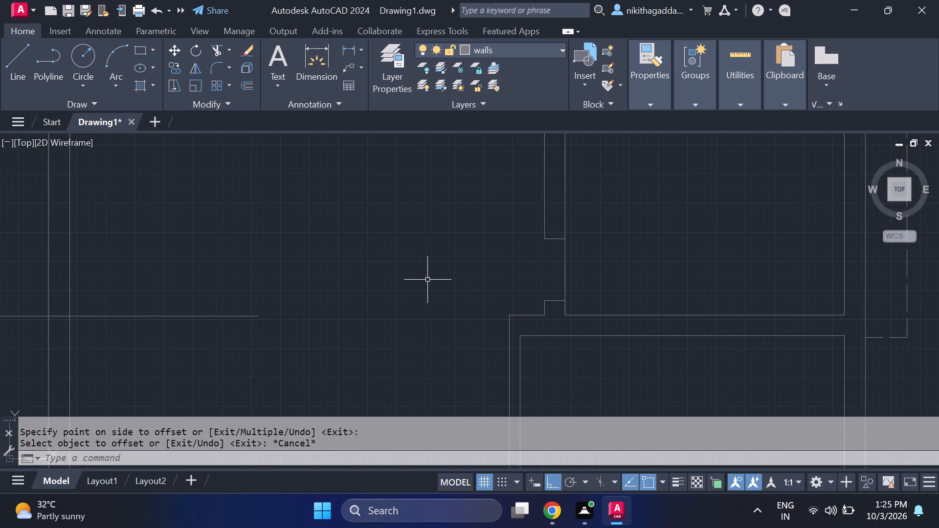
Offset the new horizontal line 9" downward to give the wall its thickness.
{"action": "scroll", "coordinate": [427, 280], "scroll_direction": "down", "scroll_amount": 4}
{"action": "scroll", "coordinate": [311, 259], "scroll_direction": "down", "scroll_amount": 3}
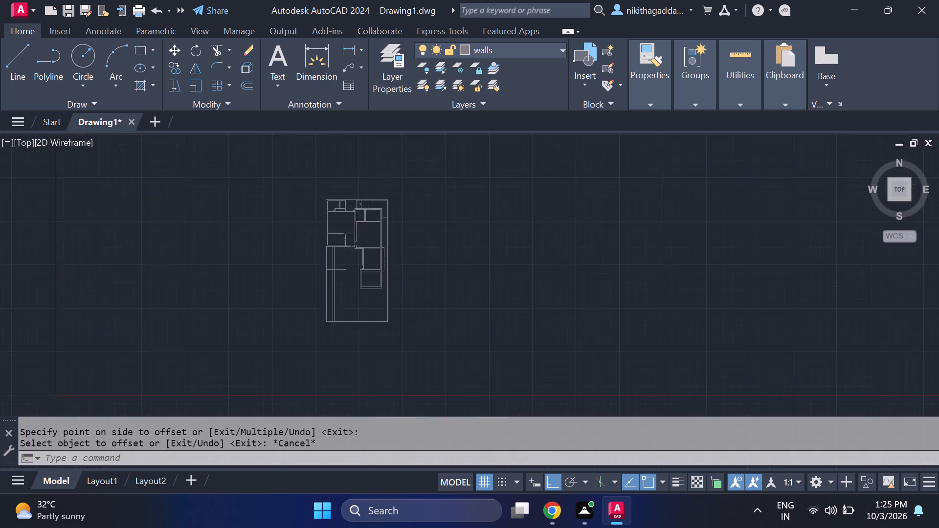
{"action": "scroll", "coordinate": [330, 276], "scroll_direction": "up", "scroll_amount": 4}
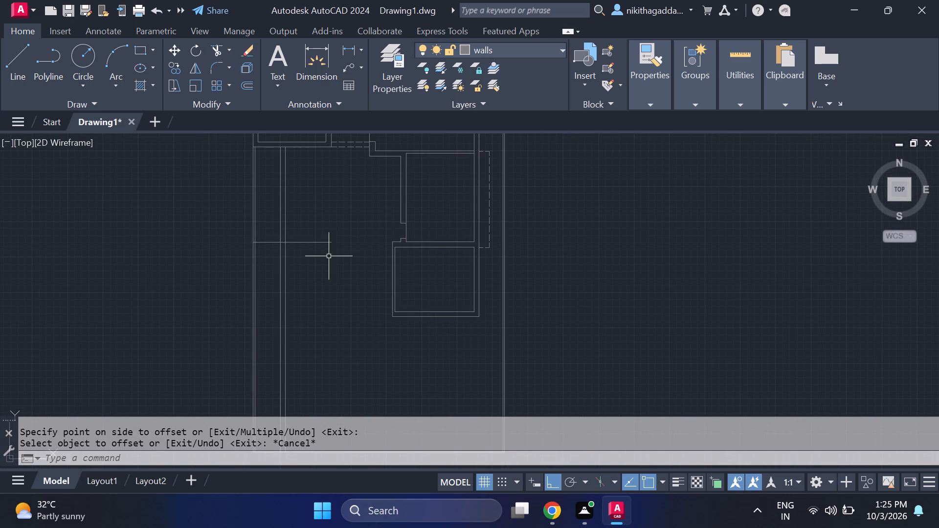
{"action": "type", "text": "of"}
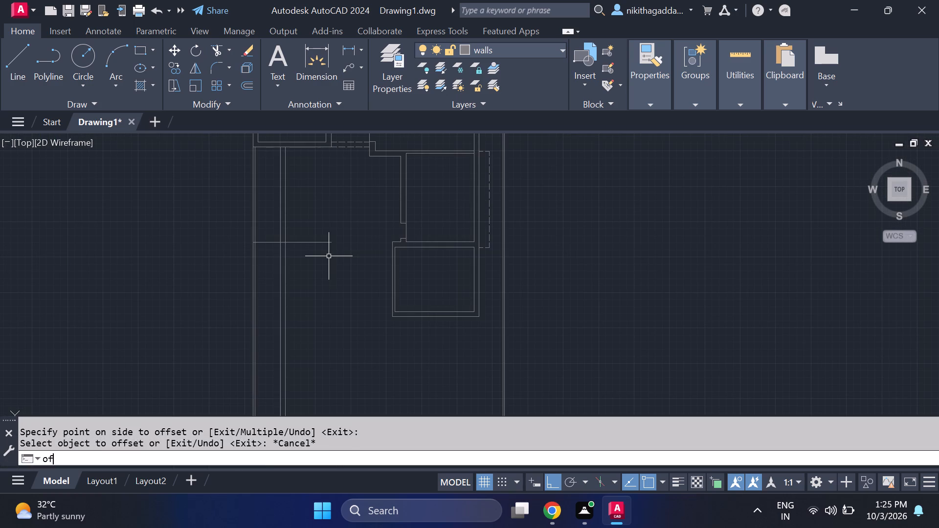
{"action": "key", "text": "Return"}
{"action": "type", "text": "9\""}
{"action": "key", "text": "Return"}
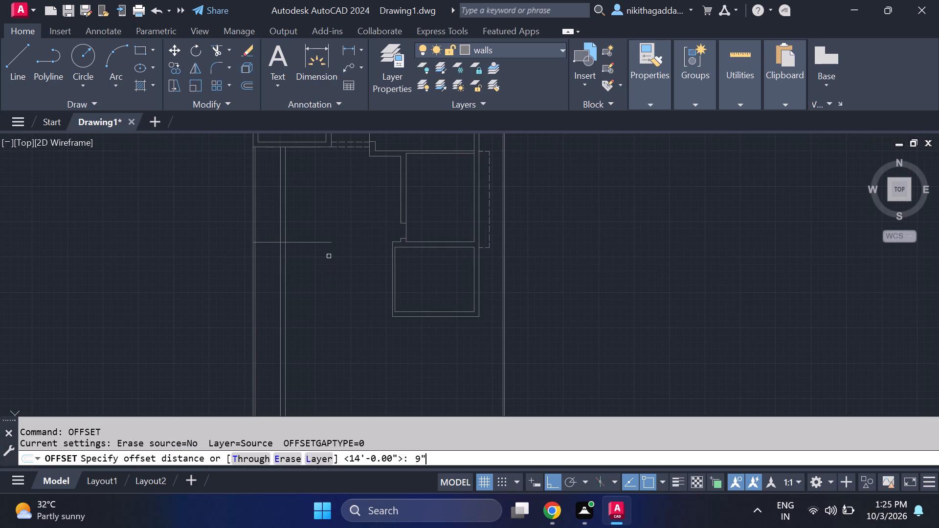
{"action": "left_click", "coordinate": [319, 244]}
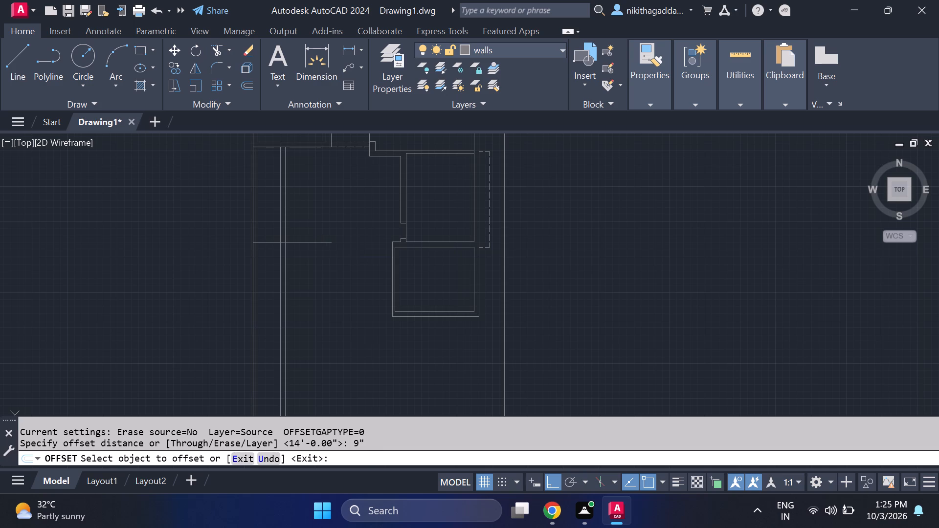
{"action": "left_click", "coordinate": [300, 288]}
{"action": "key", "text": "Escape"}
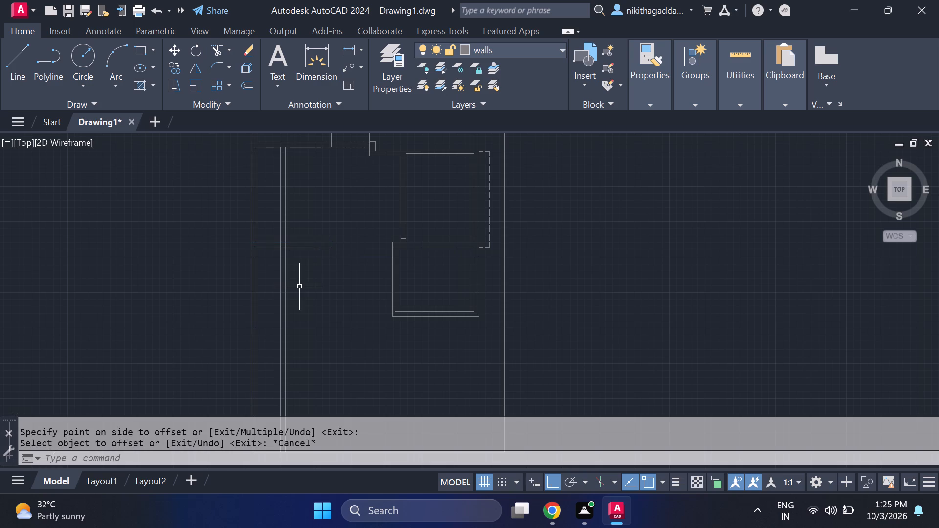
Extend both new horizontal wall lines to the outer left wall of the lowest right room.
{"action": "type", "text": "ex"}
{"action": "key", "text": "Return"}
{"action": "scroll", "coordinate": [316, 231], "scroll_direction": "up", "scroll_amount": 2}
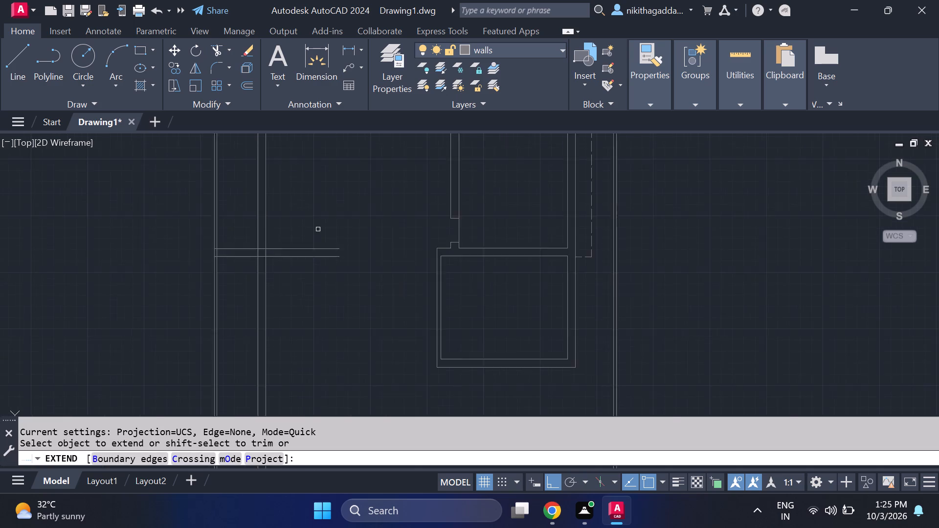
{"action": "left_click", "coordinate": [344, 260]}
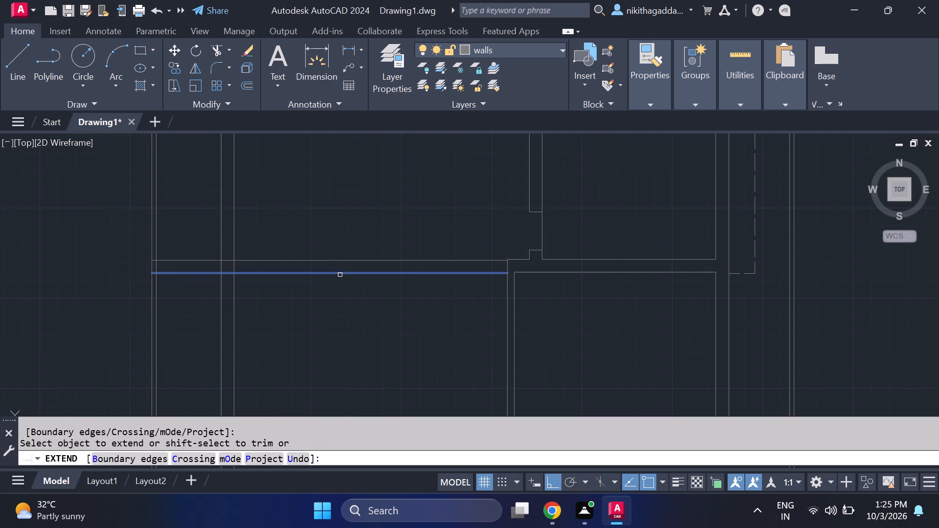
{"action": "left_click", "coordinate": [339, 276]}
{"action": "left_click", "coordinate": [341, 270]}
{"action": "scroll", "coordinate": [389, 320], "scroll_direction": "down", "scroll_amount": 3}
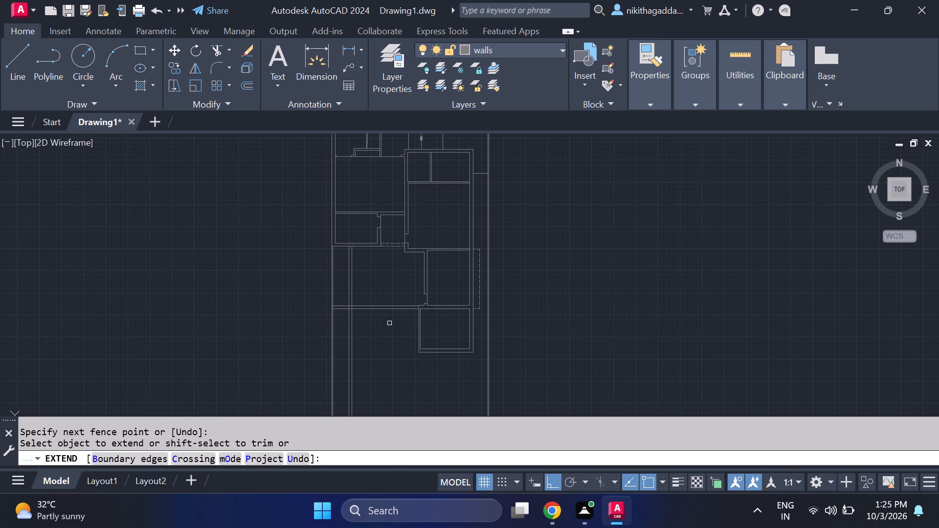
{"action": "key", "text": "Escape"}
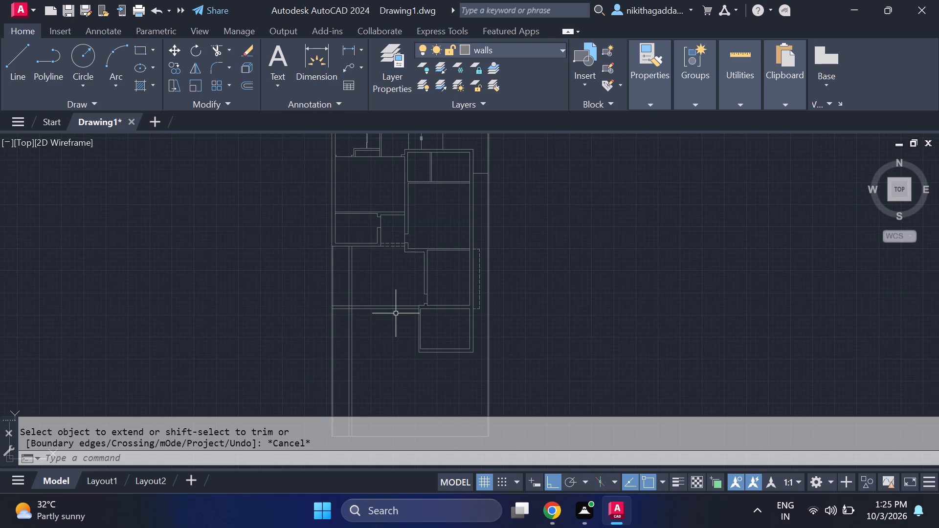
Trim the inner left boundary line and the vertical wall pair where they run below the new horizontal wall.
{"action": "scroll", "coordinate": [396, 311], "scroll_direction": "up", "scroll_amount": 2}
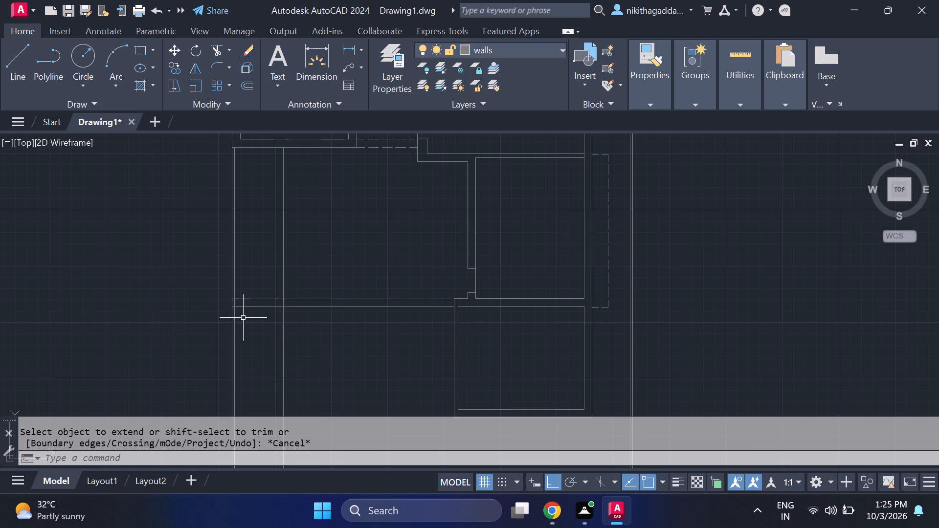
{"action": "key", "text": "r"}
{"action": "key", "text": "Escape"}
{"action": "type", "text": "tr"}
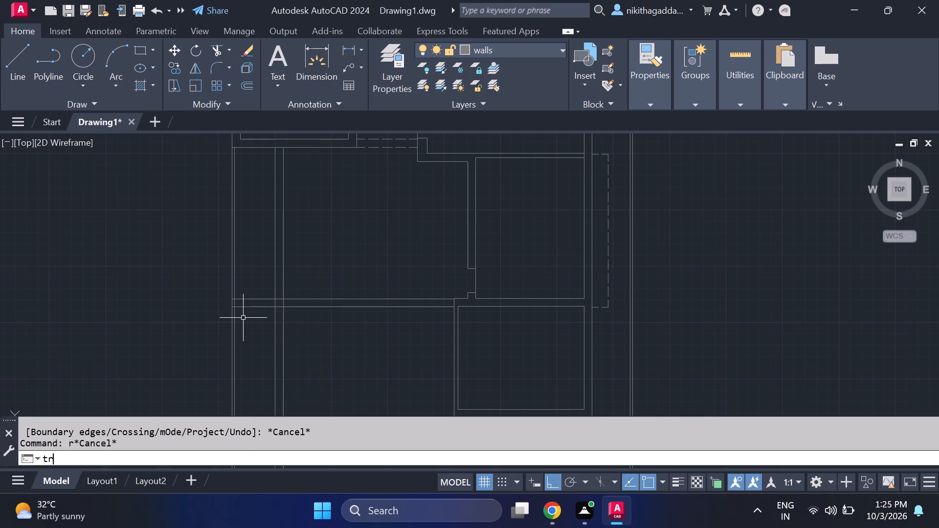
{"action": "key", "text": "Return"}
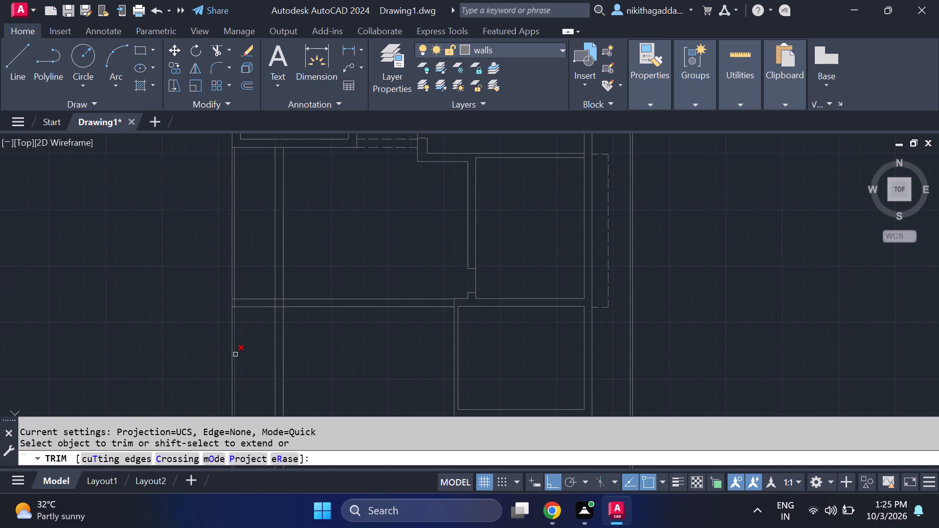
{"action": "left_click", "coordinate": [235, 351]}
{"action": "scroll", "coordinate": [234, 306], "scroll_direction": "up", "scroll_amount": 2}
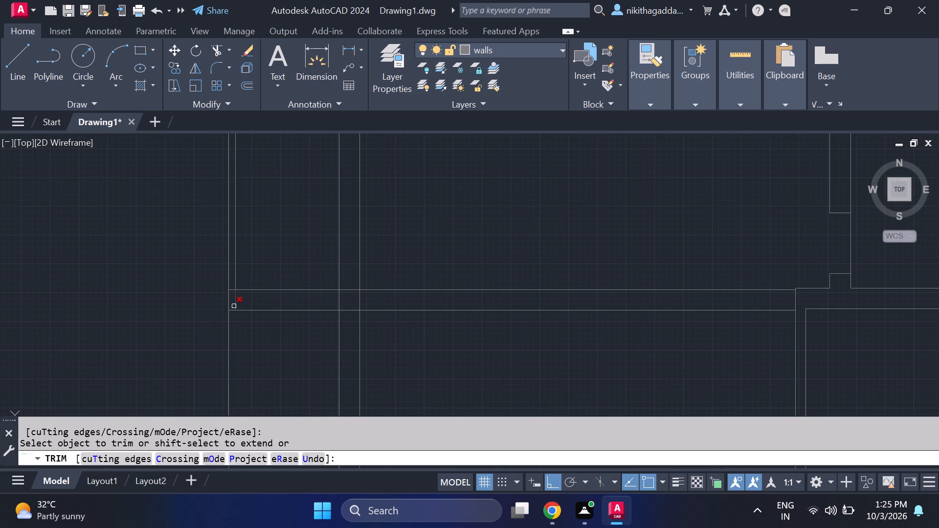
{"action": "left_click", "coordinate": [234, 303]}
{"action": "scroll", "coordinate": [279, 324], "scroll_direction": "down", "scroll_amount": 4}
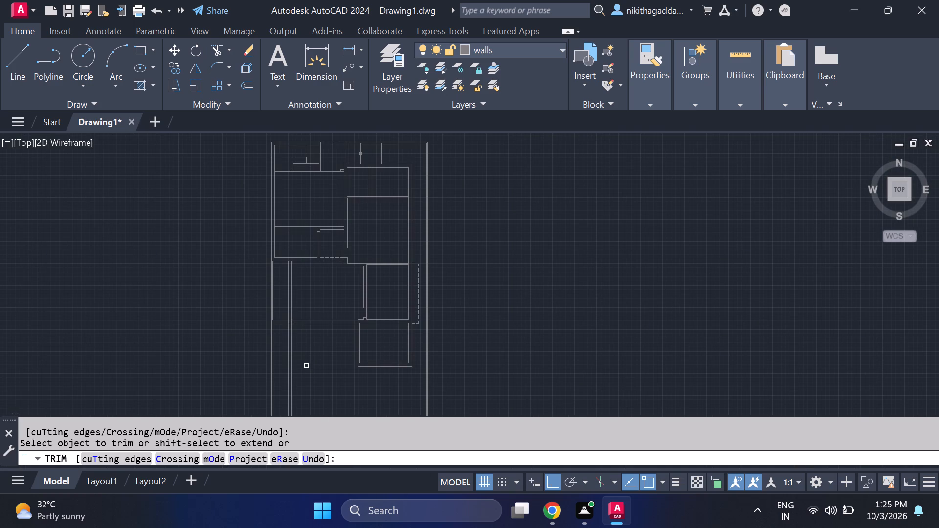
{"action": "left_click_drag", "start_coordinate": [306, 365], "coordinate": [285, 396]}
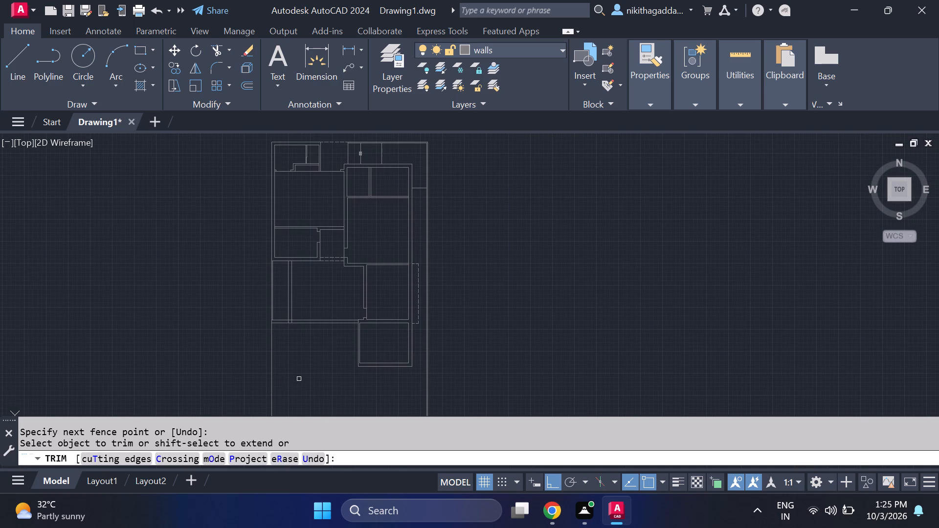
Trim the overlapping line segments where the left vertical wall pair meets the new horizontal wall to open up the junction.
{"action": "scroll", "coordinate": [278, 289], "scroll_direction": "up", "scroll_amount": 3}
{"action": "middle_click_drag", "start_coordinate": [349, 344], "coordinate": [347, 250]}
{"action": "scroll", "coordinate": [323, 317], "scroll_direction": "up", "scroll_amount": 2}
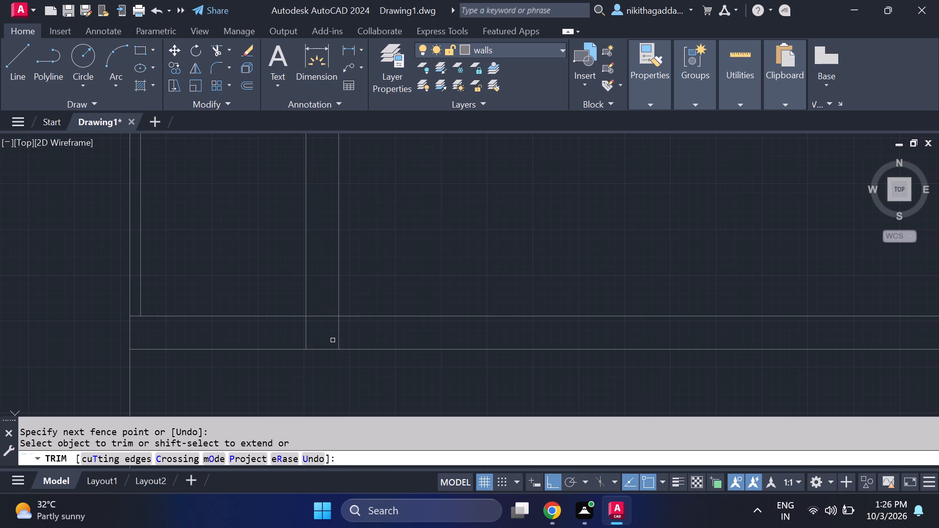
{"action": "left_click_drag", "start_coordinate": [324, 309], "coordinate": [324, 328]}
{"action": "left_click_drag", "start_coordinate": [329, 336], "coordinate": [358, 325]}
{"action": "scroll", "coordinate": [369, 345], "scroll_direction": "down", "scroll_amount": 4}
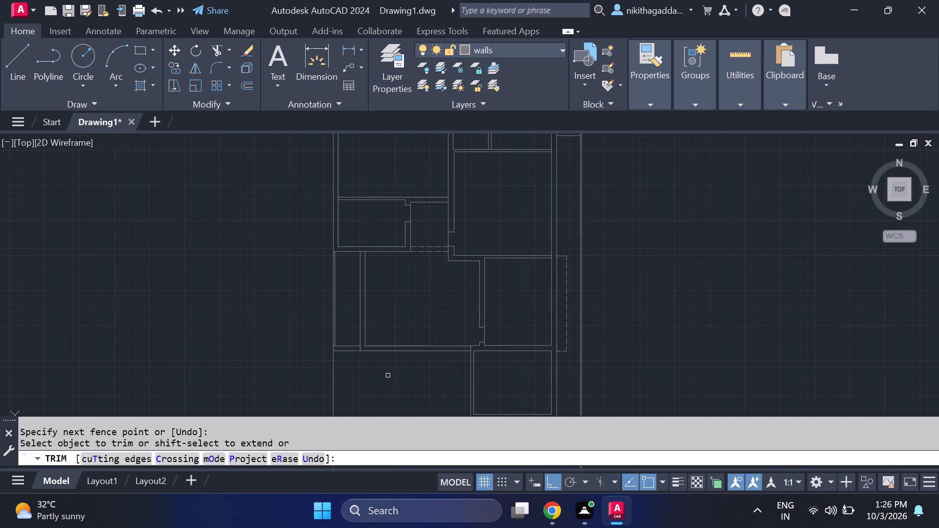
{"action": "middle_click_drag", "start_coordinate": [388, 375], "coordinate": [342, 284]}
{"action": "middle_click", "coordinate": [342, 283]}
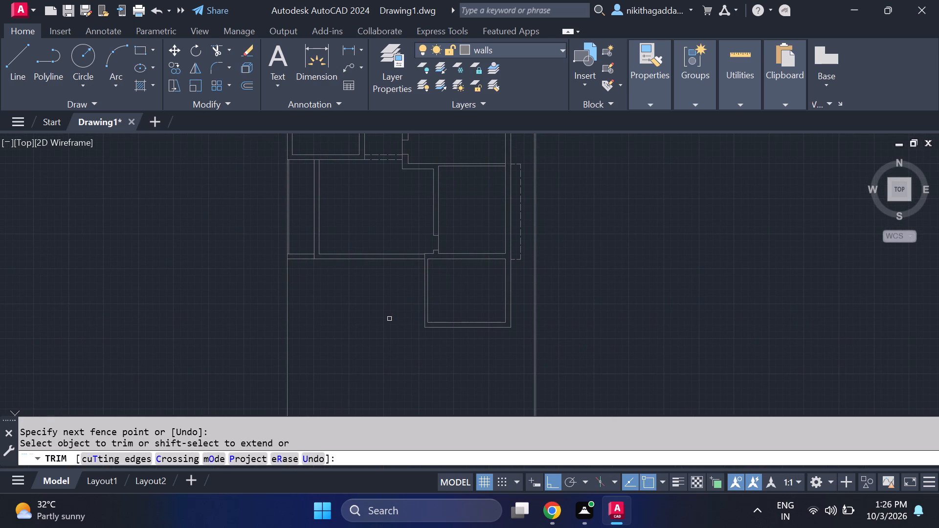
{"action": "key", "text": "Escape"}
Draw two short vertical lines across the horizontal wall's thickness near the lowest right room to mark an opening.
{"action": "key", "text": "semicolon"}
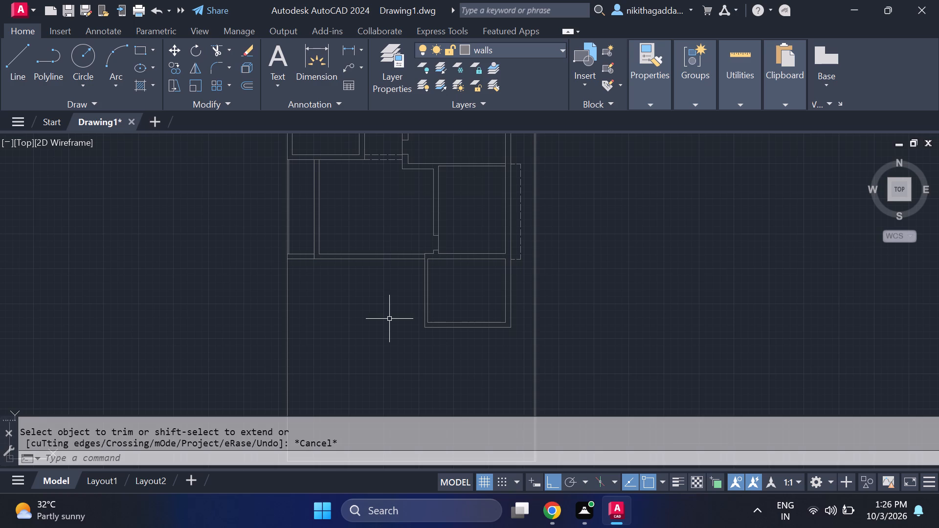
{"action": "key", "text": "Escape"}
{"action": "key", "text": "l"}
{"action": "key", "text": "Return"}
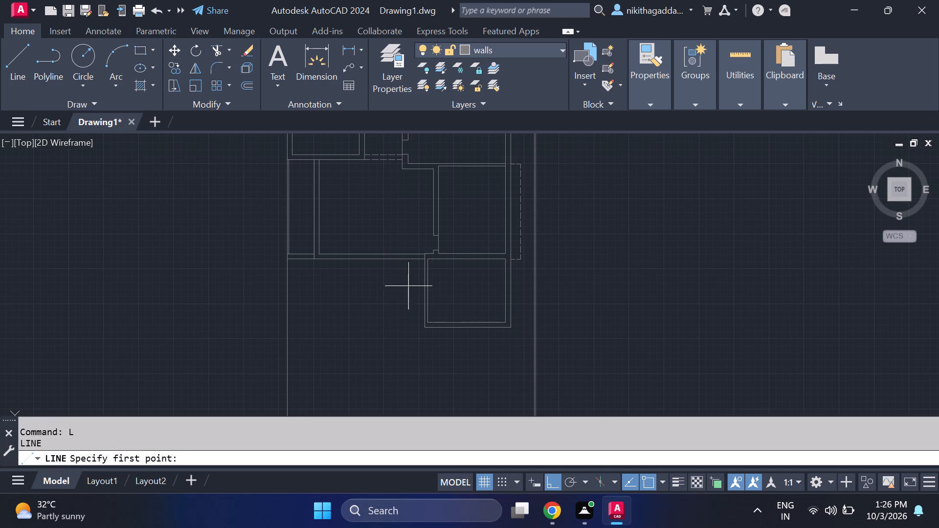
{"action": "scroll", "coordinate": [415, 283], "scroll_direction": "up", "scroll_amount": 2}
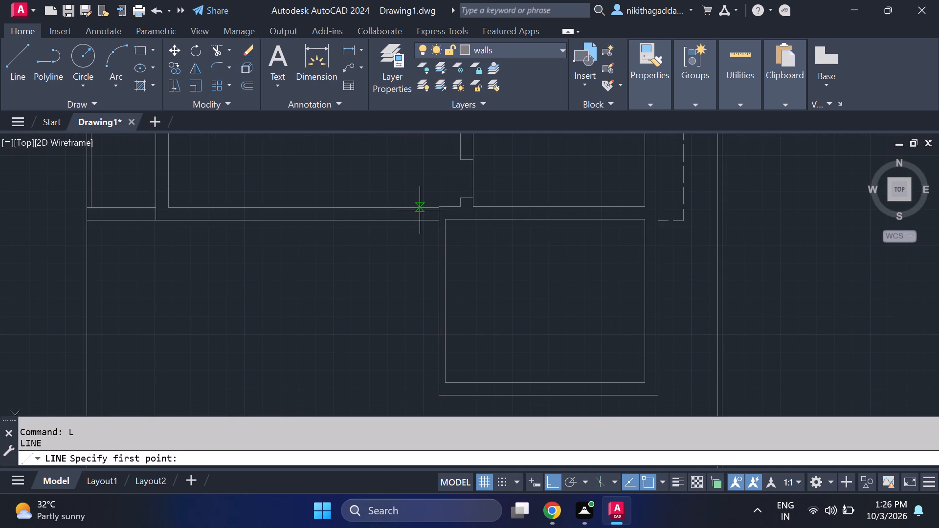
{"action": "left_click", "coordinate": [420, 210]}
{"action": "left_click", "coordinate": [422, 226]}
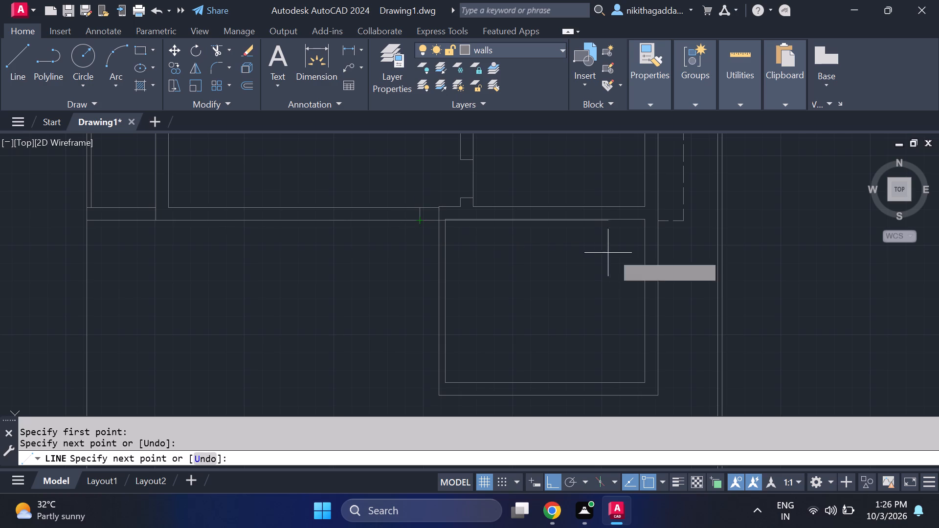
{"action": "key", "text": "Escape"}
{"action": "key", "text": "space"}
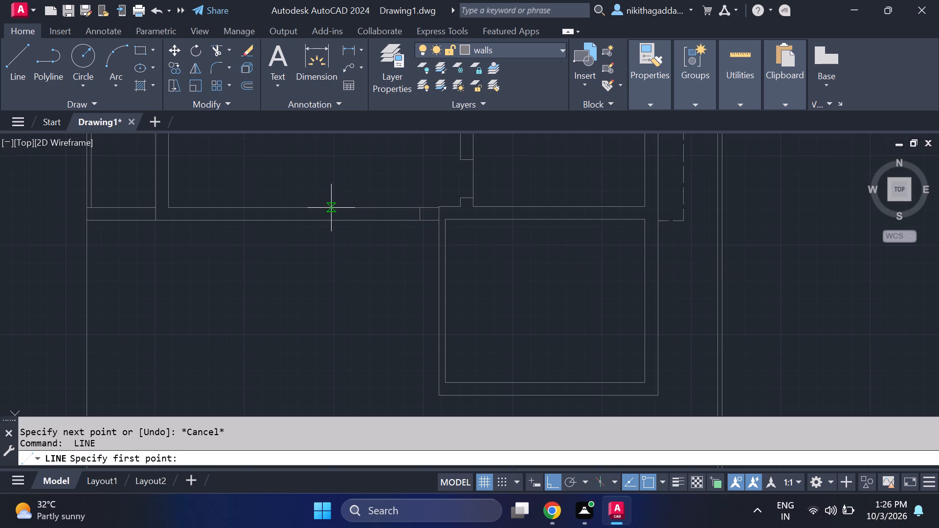
{"action": "left_click", "coordinate": [349, 210]}
{"action": "left_click", "coordinate": [348, 223]}
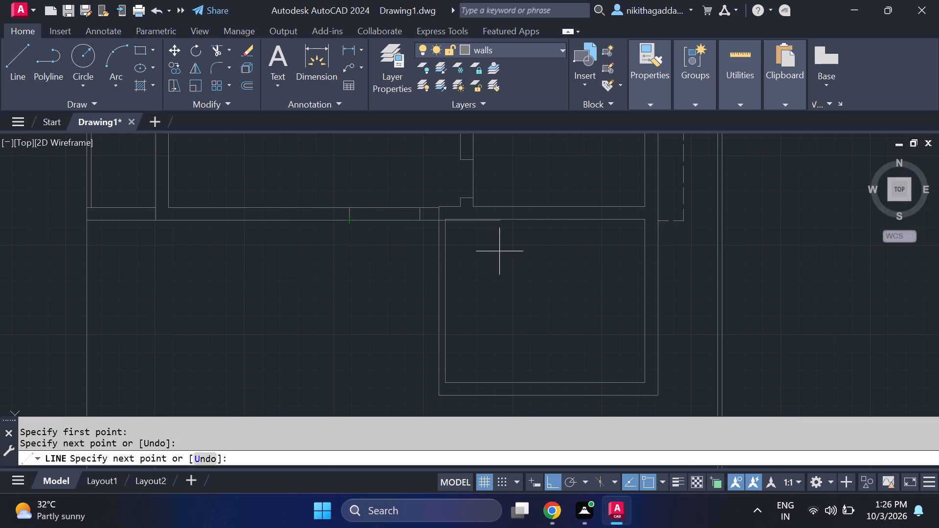
{"action": "key", "text": "Escape"}
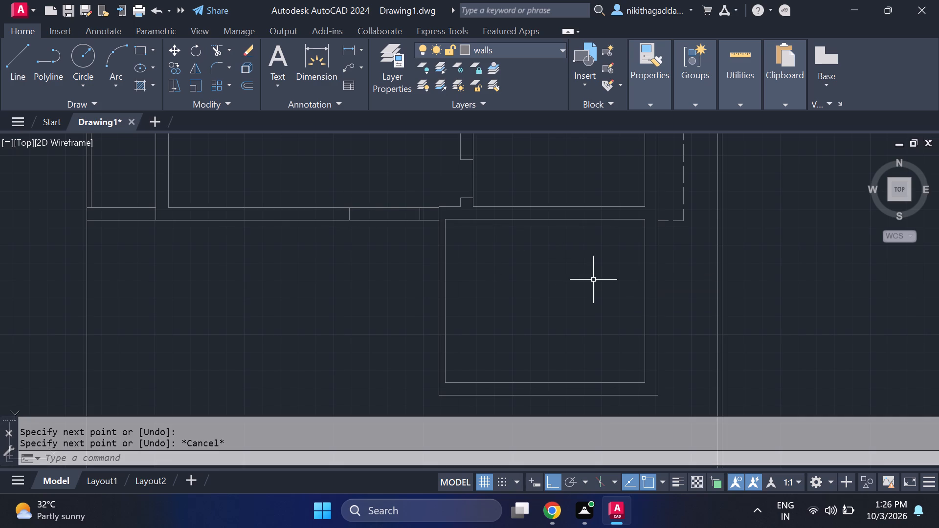
Trim the horizontal wall's upper line between the two opening marks.
{"action": "scroll", "coordinate": [509, 308], "scroll_direction": "down", "scroll_amount": 2}
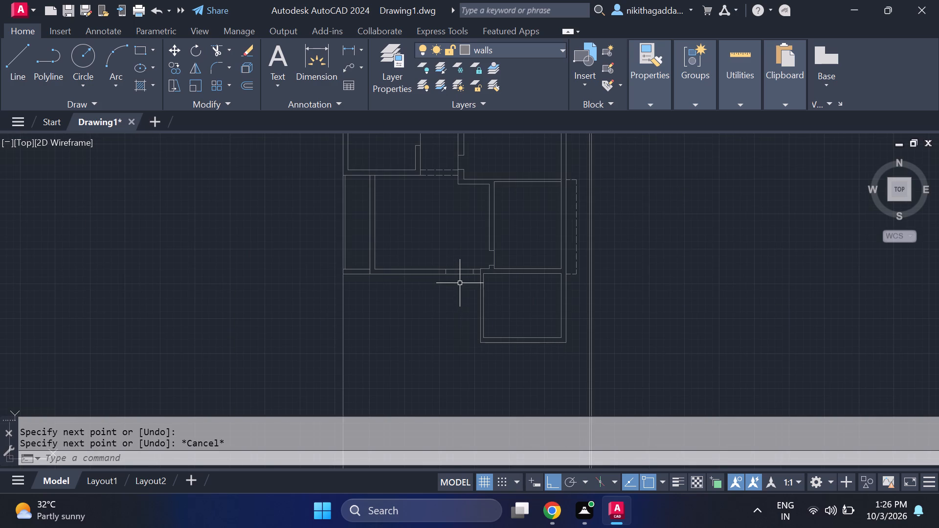
{"action": "scroll", "coordinate": [460, 283], "scroll_direction": "up", "scroll_amount": 3}
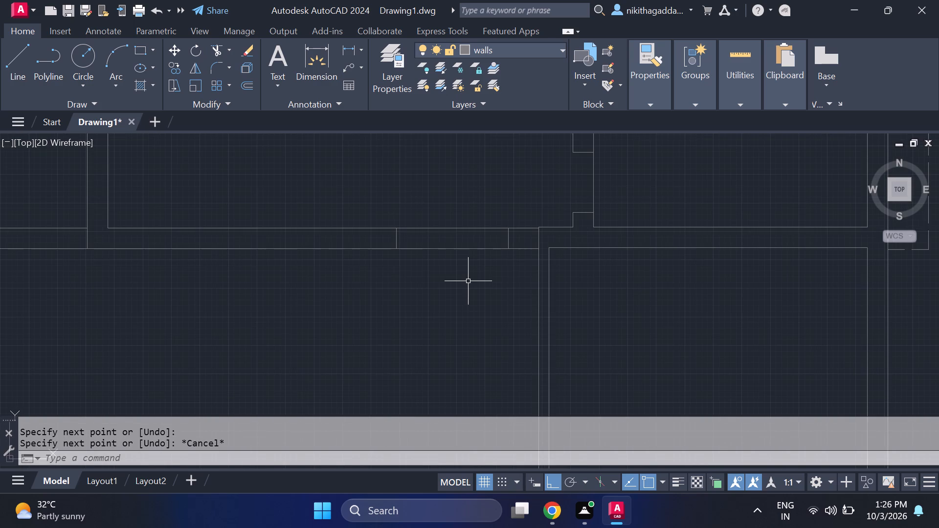
{"action": "type", "text": "tr"}
{"action": "key", "text": "Return"}
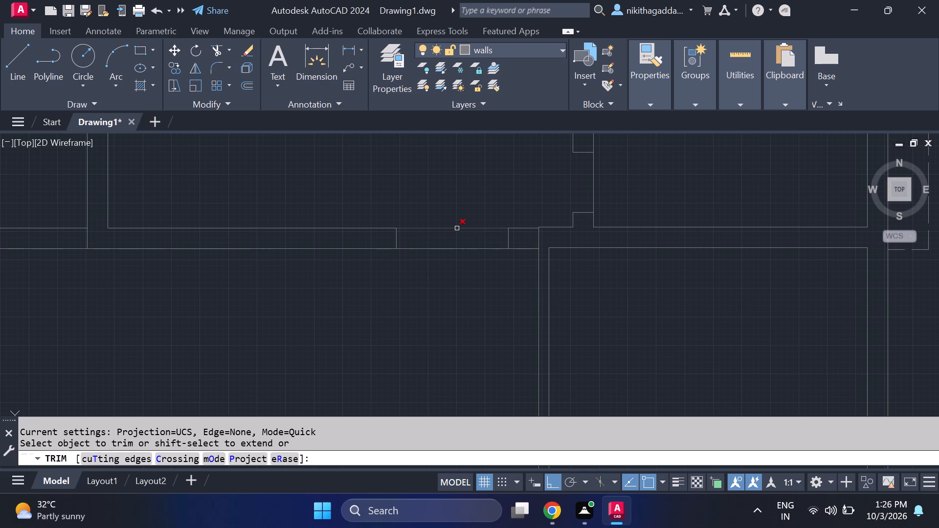
{"action": "left_click", "coordinate": [457, 228]}
{"action": "scroll", "coordinate": [473, 255], "scroll_direction": "down", "scroll_amount": 3}
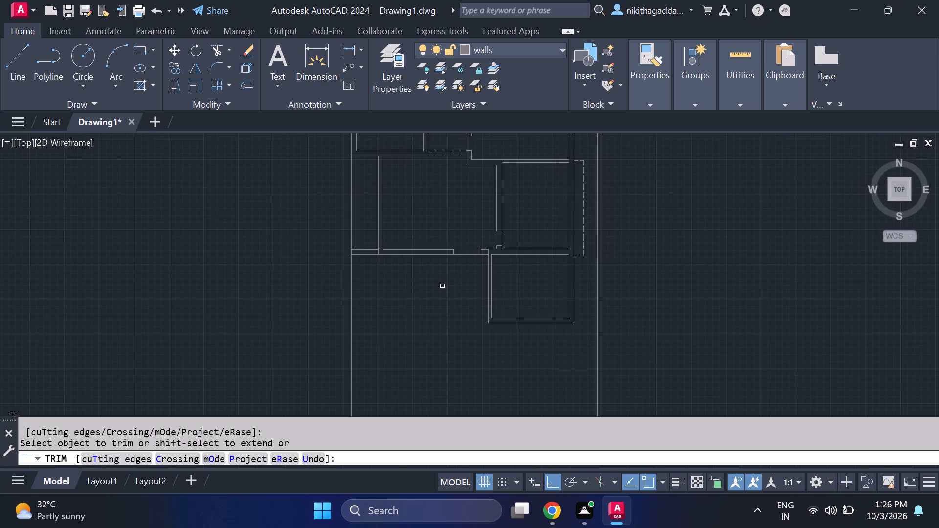
{"action": "key", "text": "Escape"}
Offset the outer left boundary line below the horizontal wall 9" inward into the lower open area.
{"action": "type", "text": "of"}
{"action": "key", "text": "Return"}
{"action": "type", "text": "9\""}
{"action": "key", "text": "Return"}
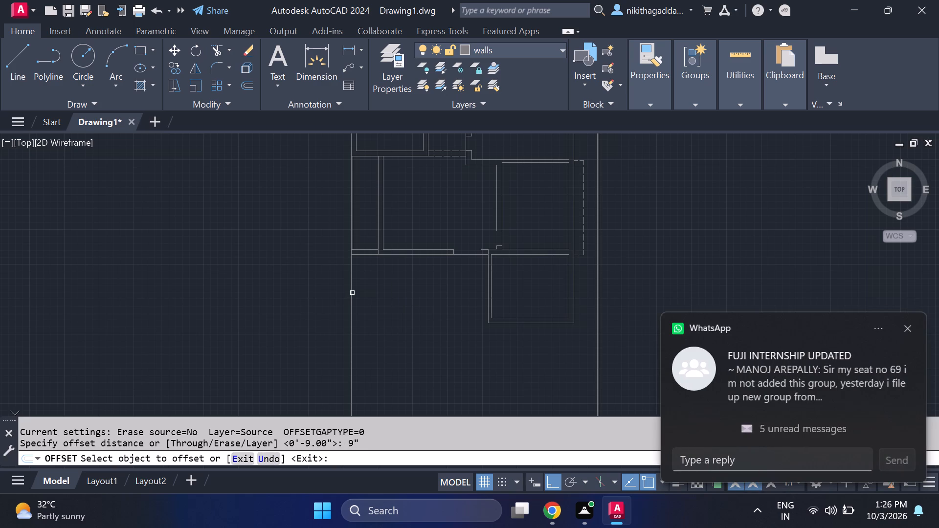
{"action": "left_click", "coordinate": [907, 326]}
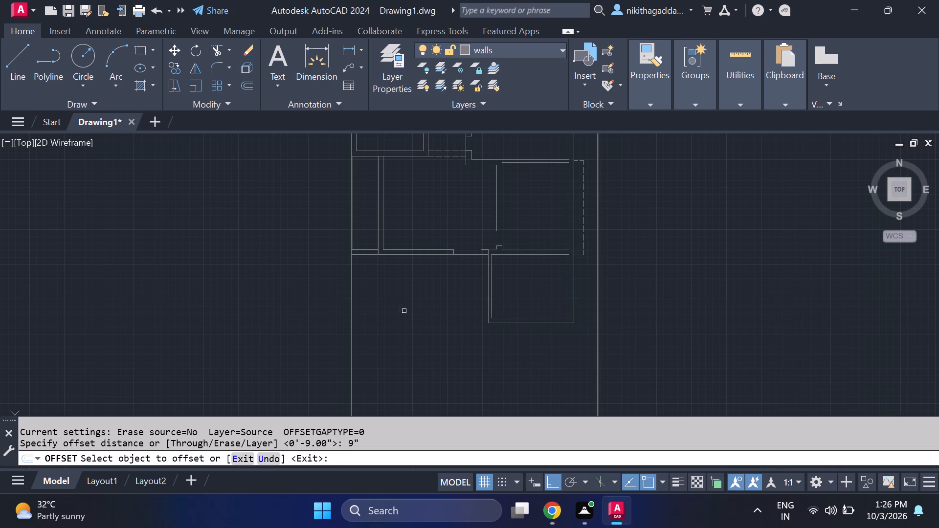
{"action": "left_click", "coordinate": [352, 310]}
{"action": "left_click", "coordinate": [376, 311]}
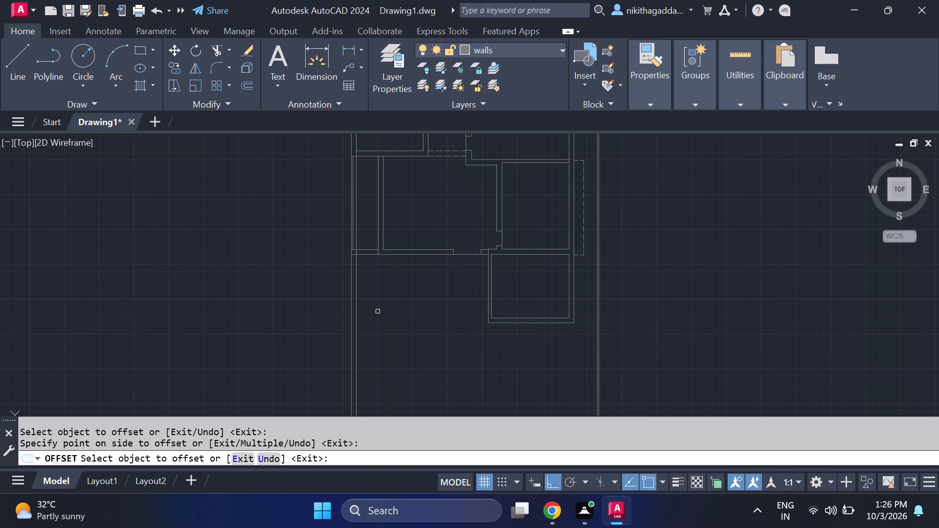
{"action": "key", "text": "Escape"}
Trim the new 9" offset line above the horizontal wall's lower line, and that lower line's end at the left corner.
{"action": "type", "text": "tr"}
{"action": "key", "text": "Return"}
{"action": "scroll", "coordinate": [354, 236], "scroll_direction": "up", "scroll_amount": 2}
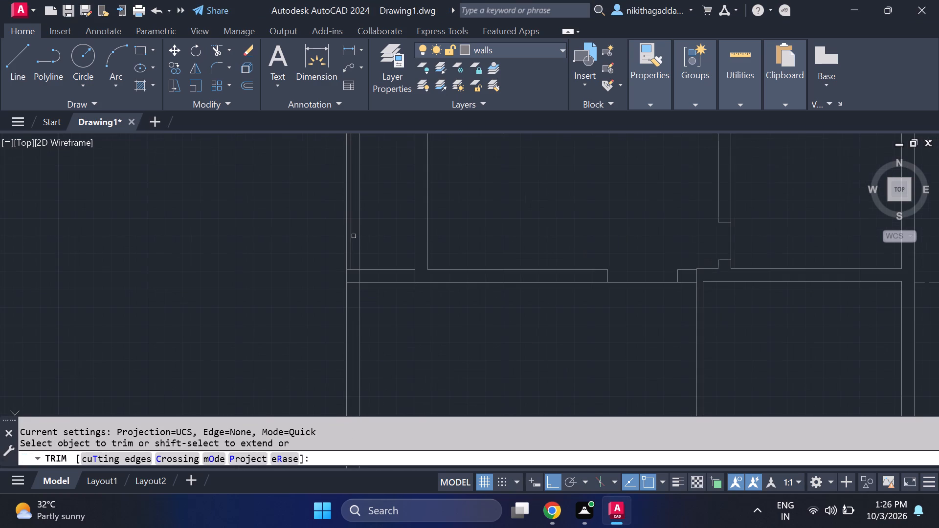
{"action": "left_click", "coordinate": [359, 251]}
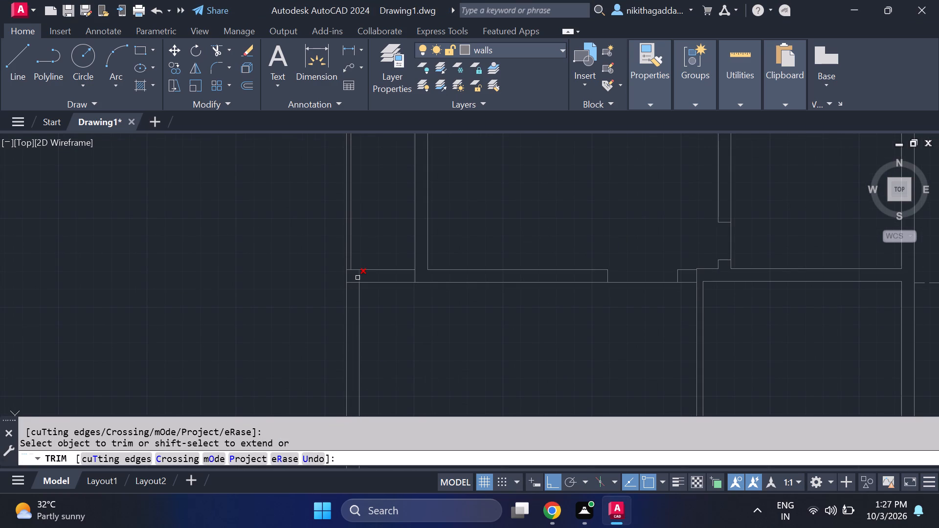
{"action": "left_click", "coordinate": [358, 278]}
{"action": "scroll", "coordinate": [389, 250], "scroll_direction": "down", "scroll_amount": 3}
{"action": "scroll", "coordinate": [384, 255], "scroll_direction": "up", "scroll_amount": 3}
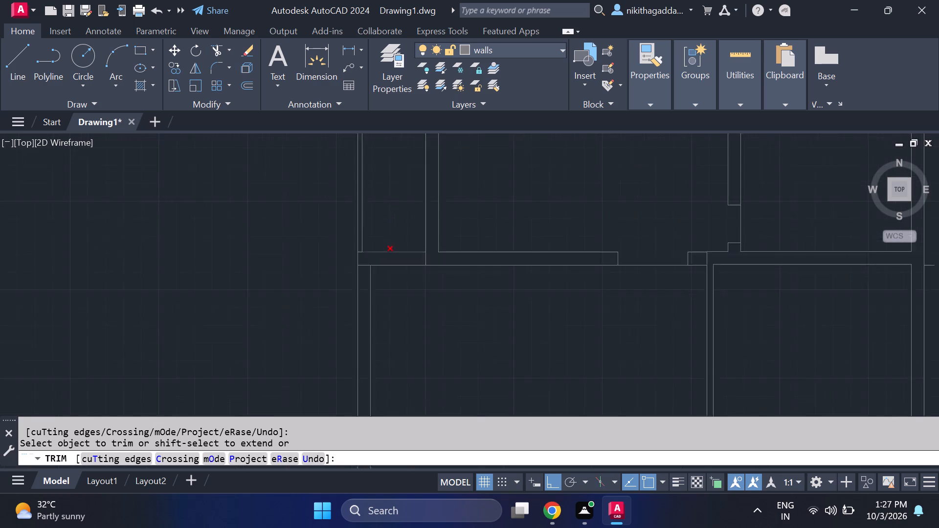
{"action": "scroll", "coordinate": [384, 255], "scroll_direction": "up", "scroll_amount": 1}
{"action": "left_click", "coordinate": [350, 272]}
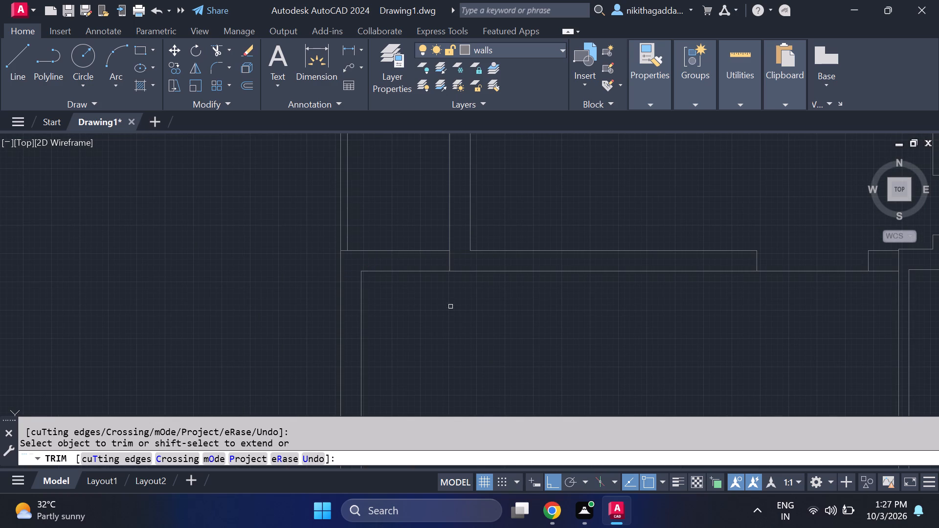
{"action": "scroll", "coordinate": [454, 330], "scroll_direction": "down", "scroll_amount": 5}
{"action": "middle_click_drag", "start_coordinate": [477, 363], "coordinate": [444, 299]}
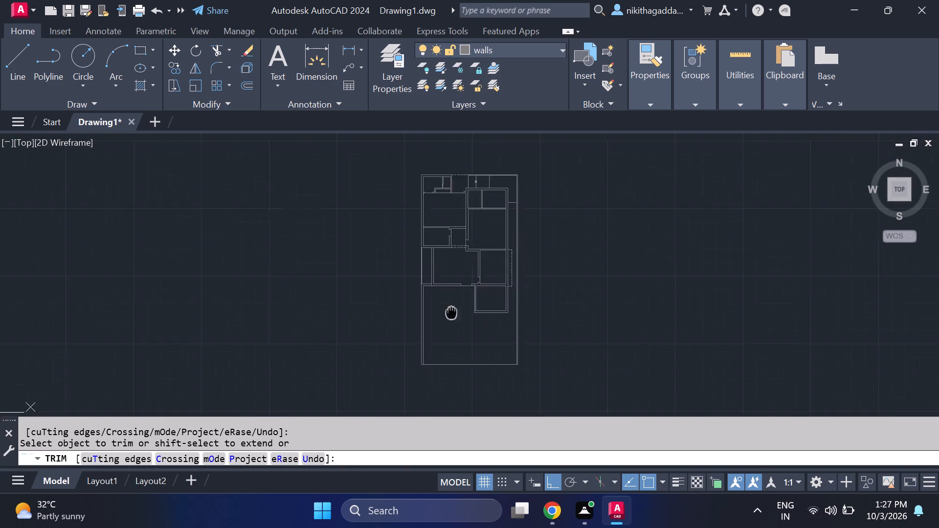
{"action": "middle_click_drag", "start_coordinate": [444, 299], "coordinate": [440, 292]}
{"action": "scroll", "coordinate": [440, 292], "scroll_direction": "up", "scroll_amount": 3}
{"action": "scroll", "coordinate": [444, 287], "scroll_direction": "down", "scroll_amount": 2}
{"action": "key", "text": "Escape"}
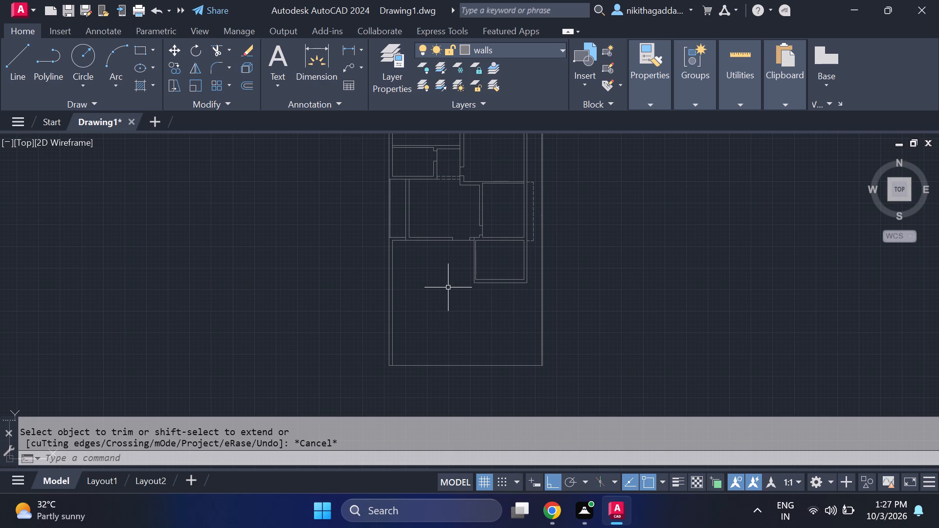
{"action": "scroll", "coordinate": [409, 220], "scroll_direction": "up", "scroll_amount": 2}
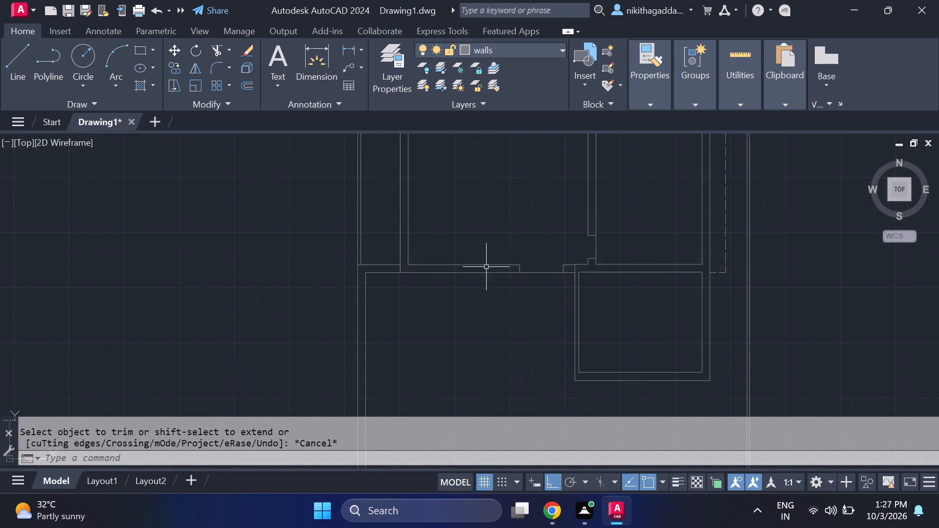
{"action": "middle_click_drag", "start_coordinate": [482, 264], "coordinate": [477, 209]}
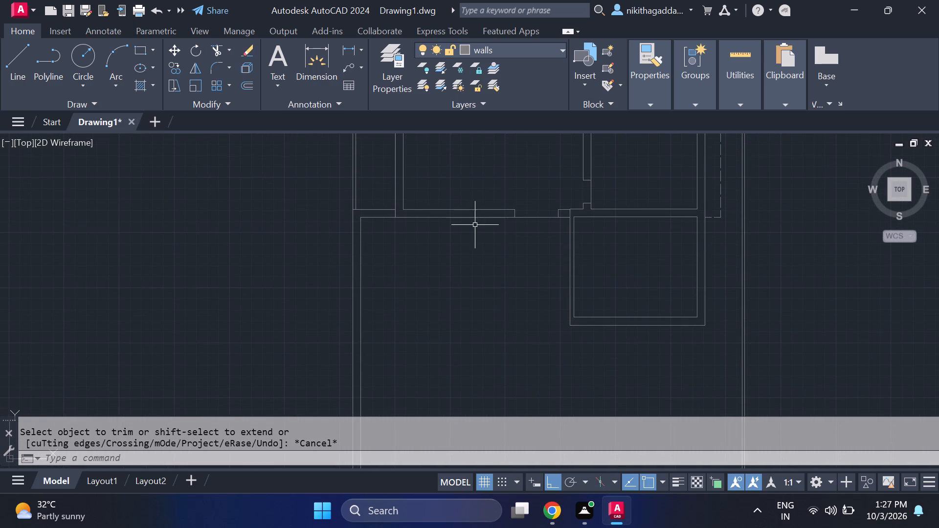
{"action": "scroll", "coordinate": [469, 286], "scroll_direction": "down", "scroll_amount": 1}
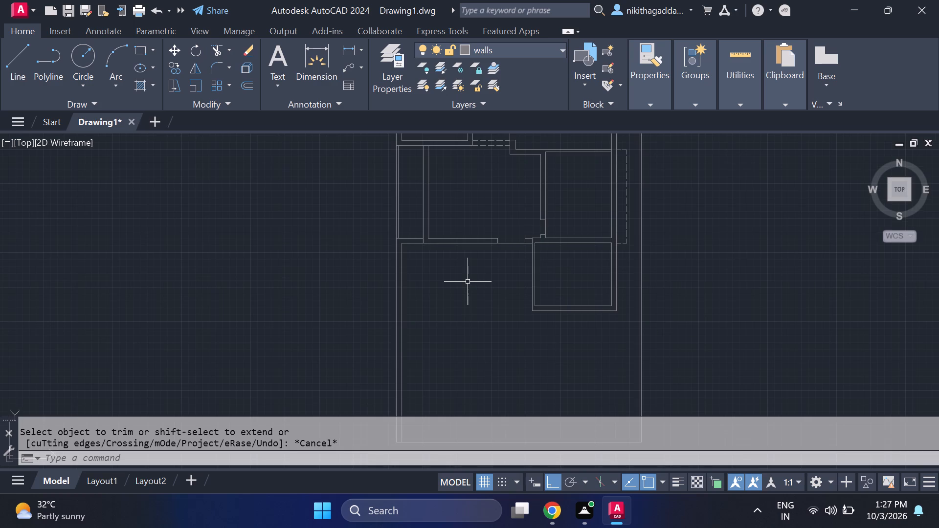
Offset the lower area's inner left wall line 13' inward to place a new vertical wall line.
{"action": "type", "text": "of"}
{"action": "key", "text": "Return"}
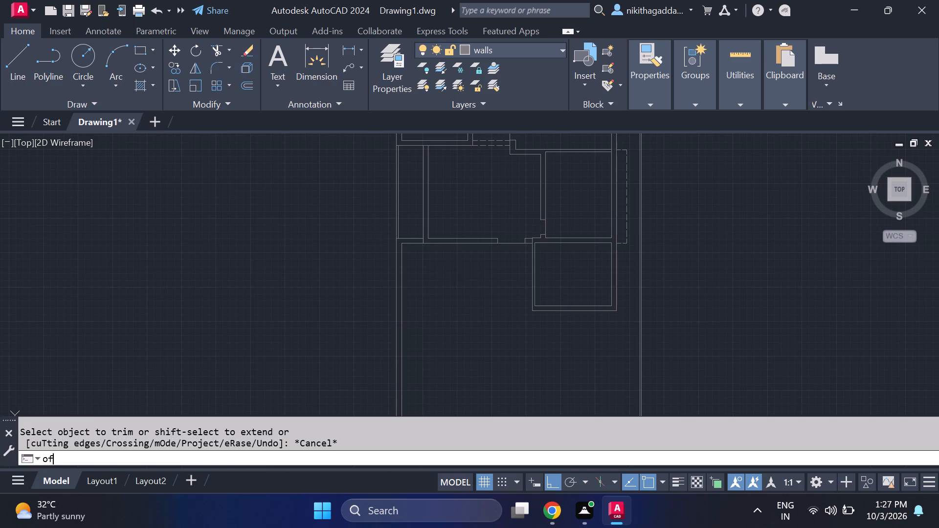
{"action": "type", "text": "13'"}
{"action": "key", "text": "Return"}
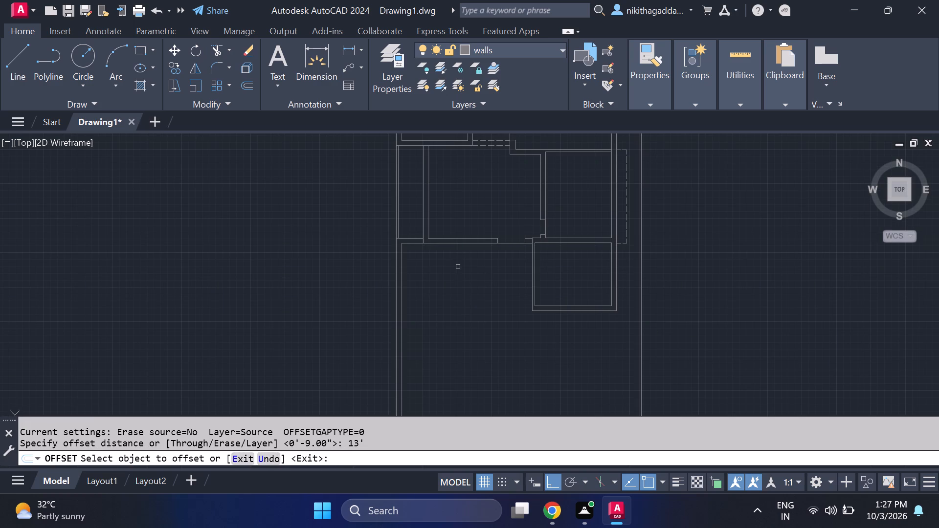
{"action": "left_click", "coordinate": [401, 368]}
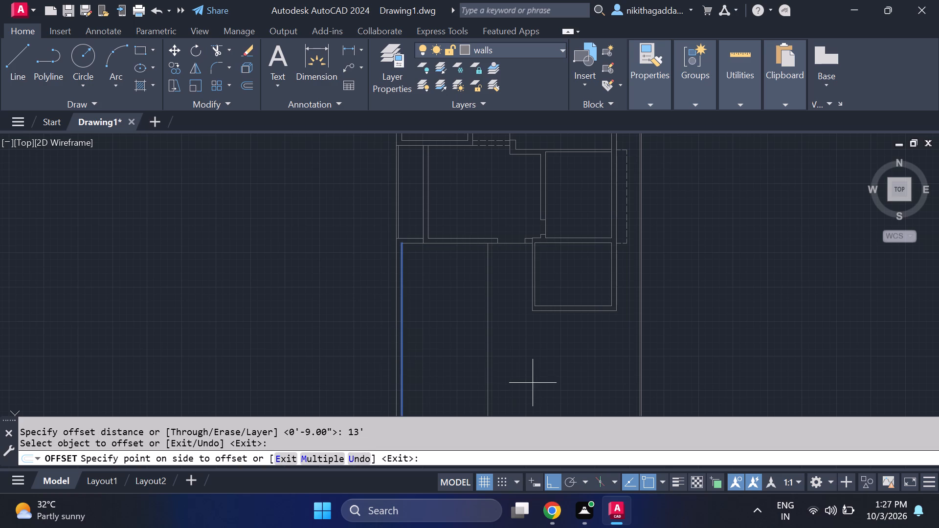
{"action": "left_click", "coordinate": [535, 382]}
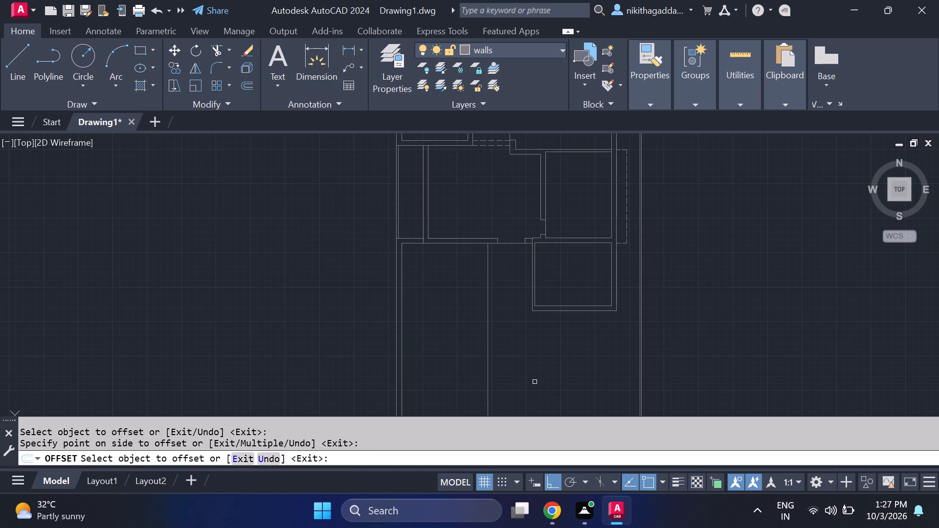
{"action": "key", "text": "Escape"}
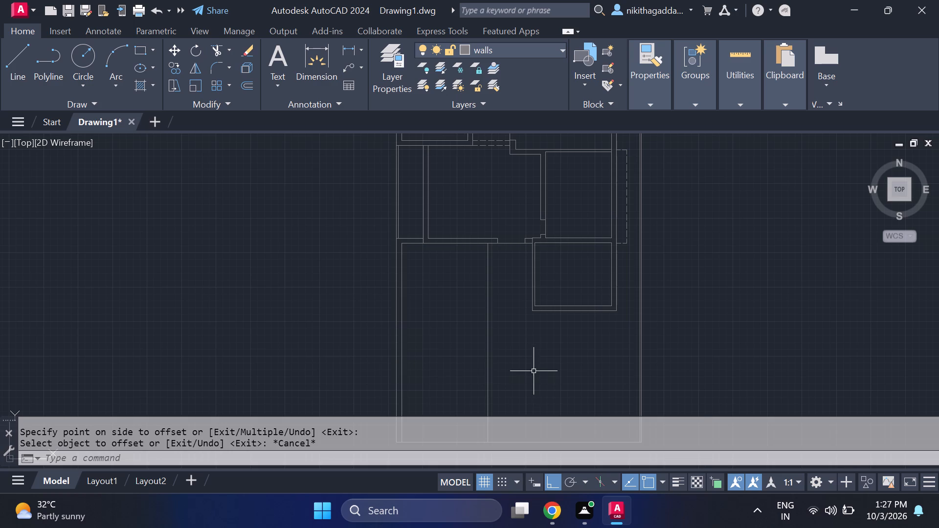
Offset the new vertical line 9" further right, away from the left boundary, to give the partition its wall thickness.
{"action": "scroll", "coordinate": [534, 344], "scroll_direction": "up", "scroll_amount": 2}
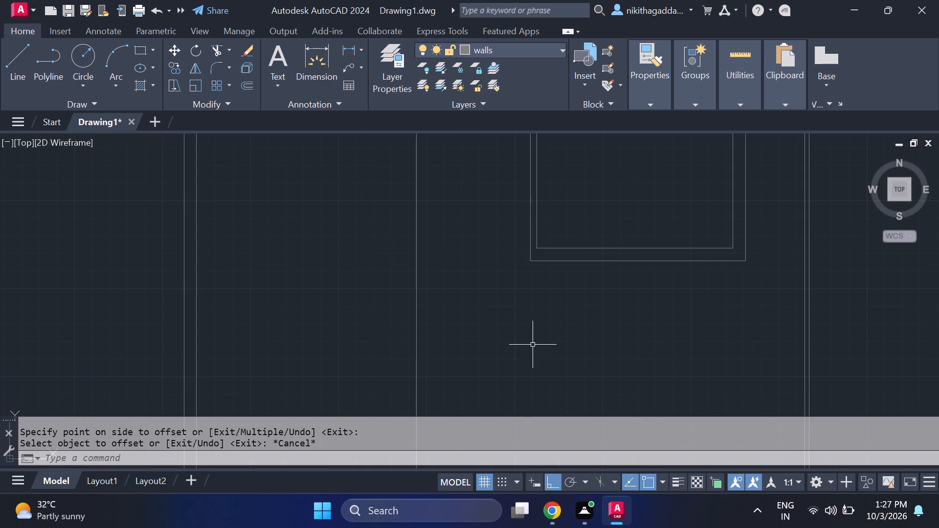
{"action": "scroll", "coordinate": [533, 345], "scroll_direction": "down", "scroll_amount": 2}
{"action": "type", "text": "of"}
{"action": "key", "text": "Return"}
{"action": "type", "text": "9\""}
{"action": "key", "text": "Return"}
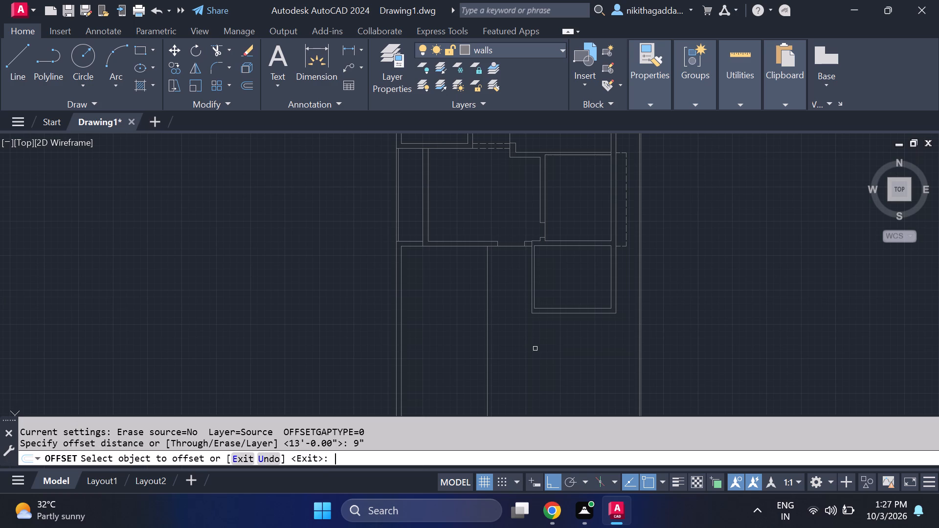
{"action": "left_click", "coordinate": [487, 281]}
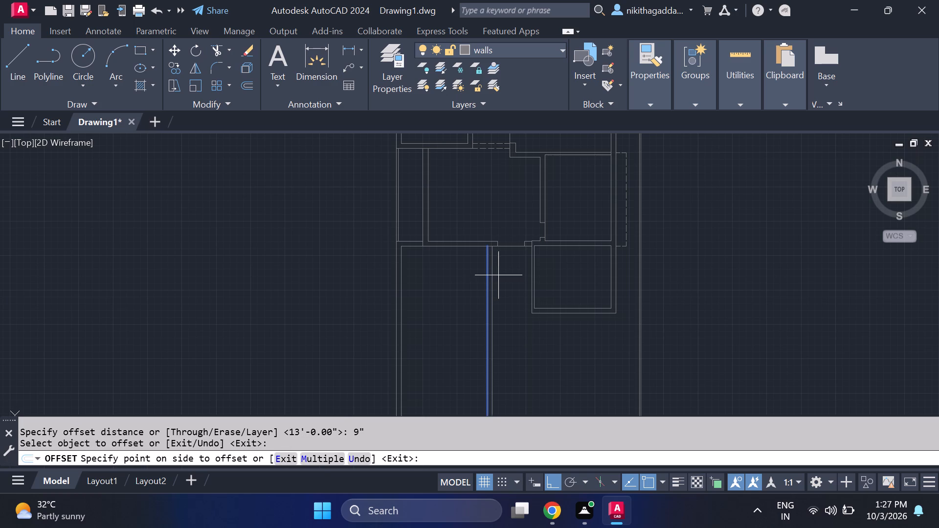
{"action": "left_click", "coordinate": [503, 273]}
{"action": "scroll", "coordinate": [502, 257], "scroll_direction": "up", "scroll_amount": 1}
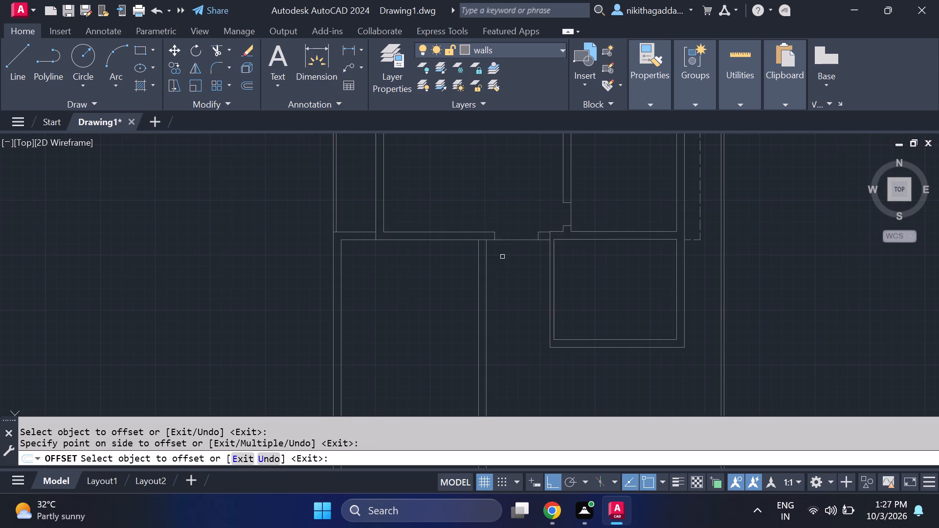
{"action": "key", "text": "Escape"}
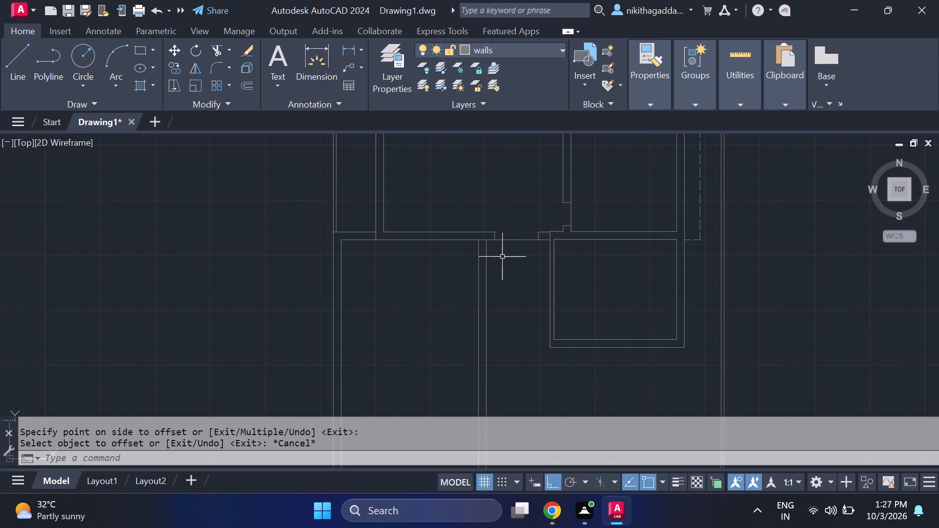
Draw a short horizontal line across the new vertical wall just below its top junction to mark an opening edge.
{"action": "key", "text": "l"}
{"action": "key", "text": "Return"}
{"action": "scroll", "coordinate": [502, 257], "scroll_direction": "up", "scroll_amount": 2}
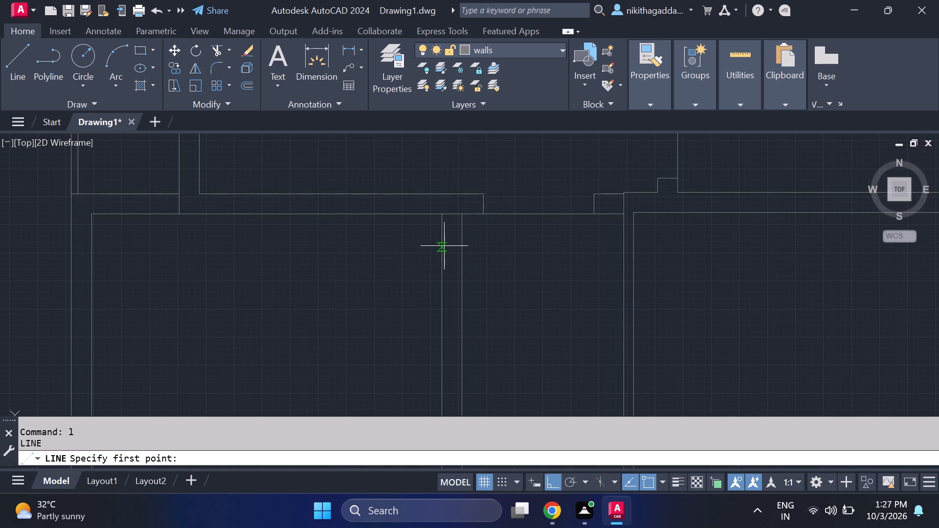
{"action": "left_click", "coordinate": [445, 241]}
{"action": "left_click", "coordinate": [466, 240]}
{"action": "scroll", "coordinate": [519, 289], "scroll_direction": "down", "scroll_amount": 4}
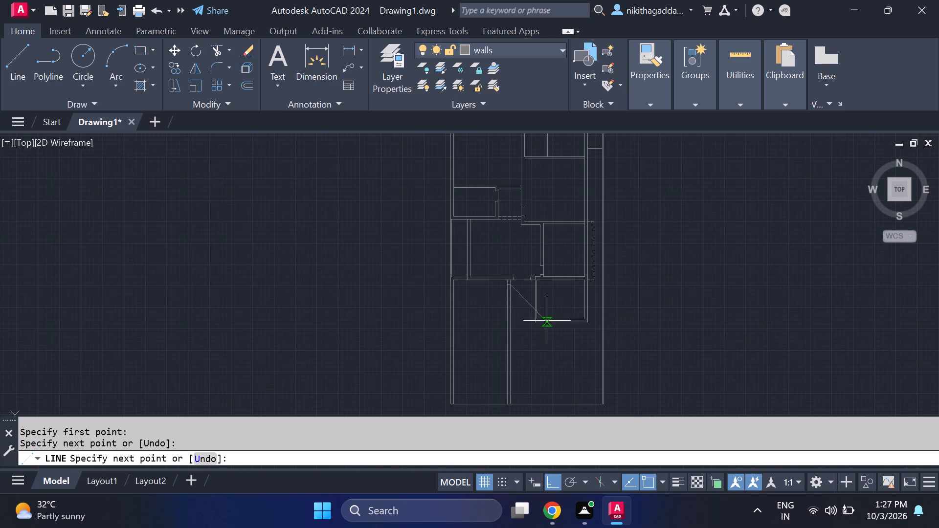
{"action": "key", "text": "Escape"}
Trim the horizontal wall's lower line between the two lines of the new vertical wall.
{"action": "type", "text": "tr"}
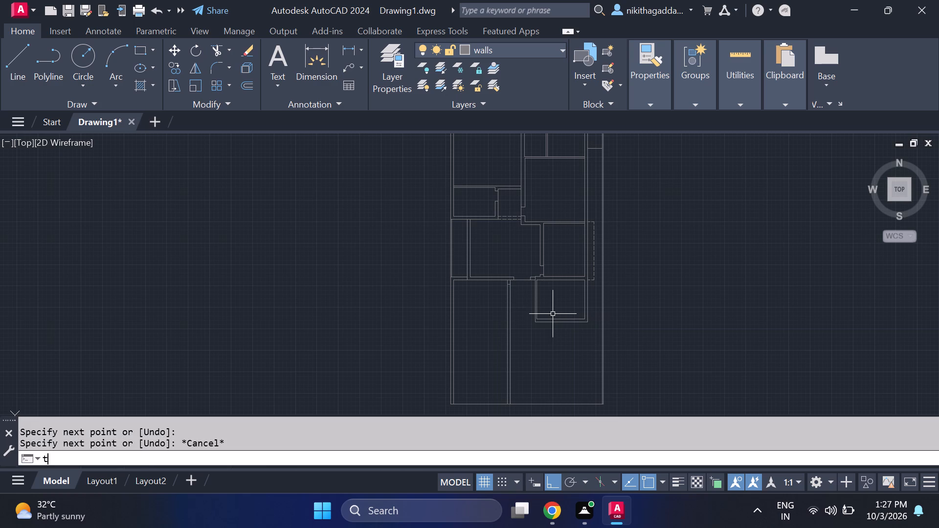
{"action": "key", "text": "Return"}
{"action": "scroll", "coordinate": [499, 255], "scroll_direction": "up", "scroll_amount": 3}
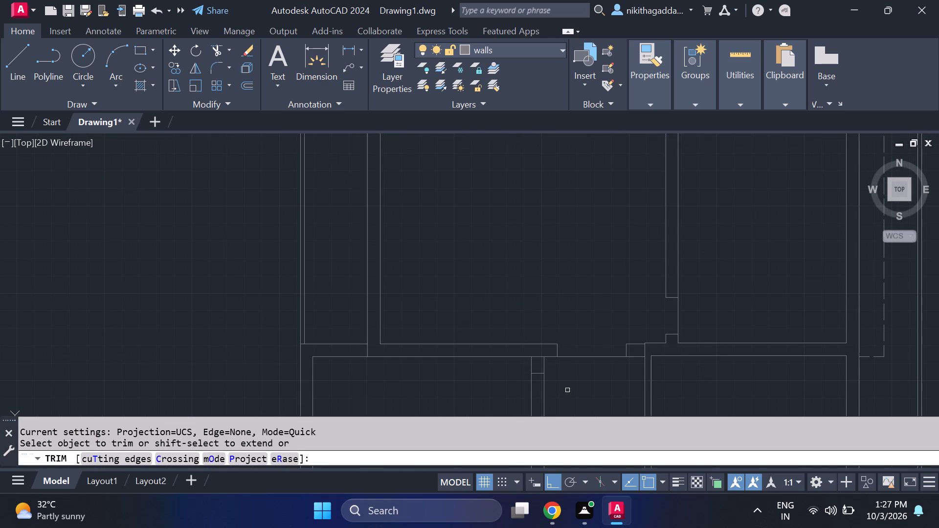
{"action": "left_click", "coordinate": [539, 358]}
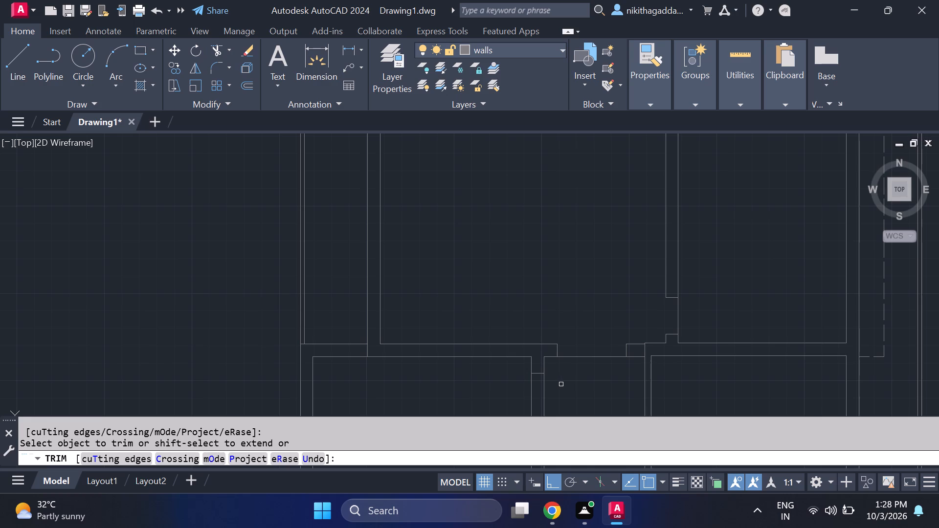
{"action": "scroll", "coordinate": [562, 383], "scroll_direction": "down", "scroll_amount": 3}
{"action": "middle_click_drag", "start_coordinate": [576, 408], "coordinate": [540, 292]}
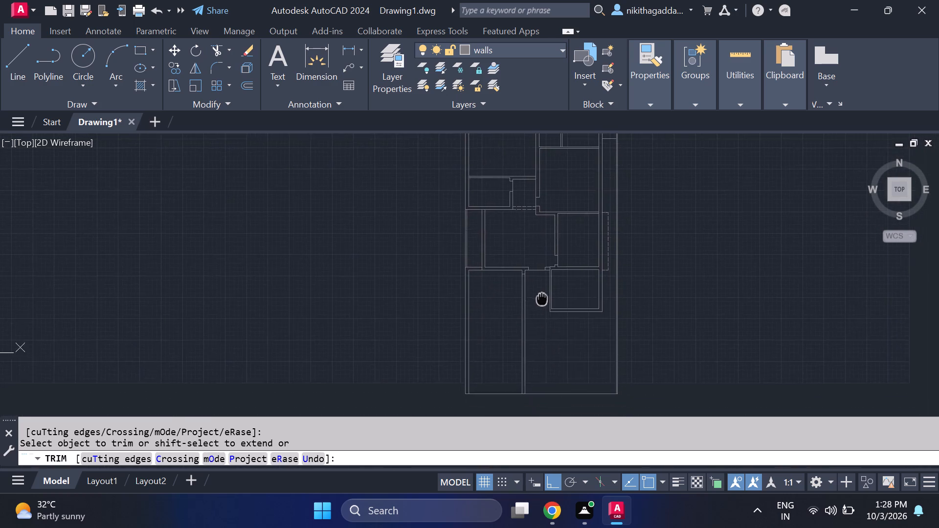
{"action": "middle_click_drag", "start_coordinate": [540, 292], "coordinate": [540, 288]}
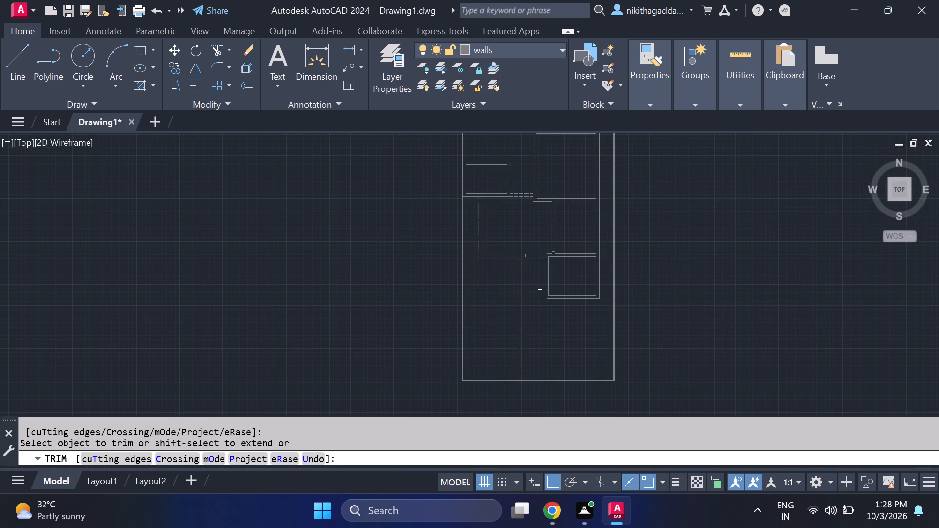
{"action": "key", "text": "Escape"}
Offset the horizontal wall's lower line 21' downward inside the new lower left room.
{"action": "type", "text": "of"}
{"action": "key", "text": "Return"}
{"action": "type", "text": "21'"}
{"action": "key", "text": "Return"}
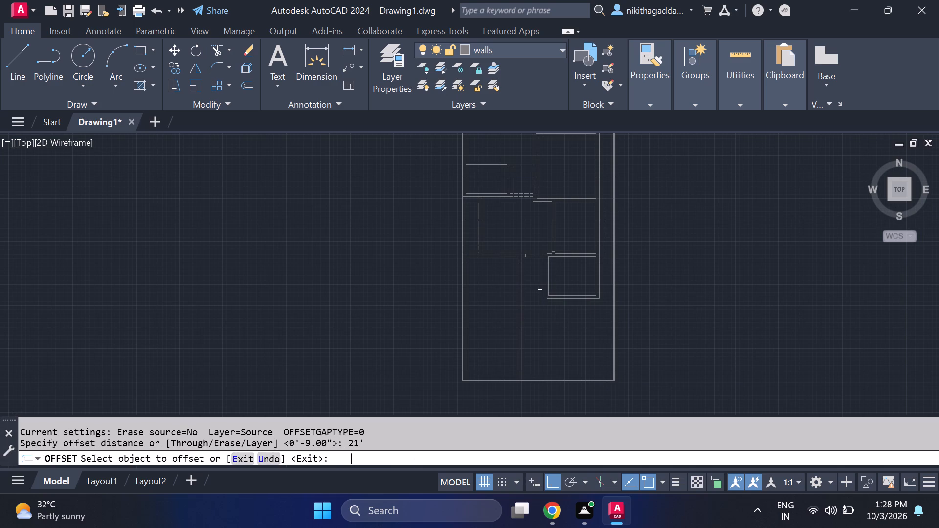
{"action": "scroll", "coordinate": [514, 289], "scroll_direction": "up", "scroll_amount": 1}
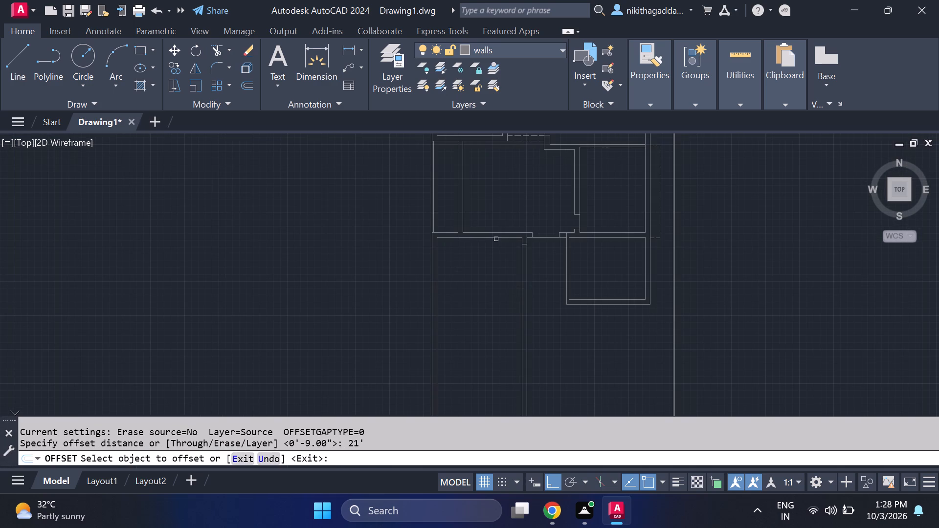
{"action": "left_click", "coordinate": [496, 239]}
{"action": "left_click", "coordinate": [484, 352]}
{"action": "scroll", "coordinate": [486, 353], "scroll_direction": "down", "scroll_amount": 1}
{"action": "scroll", "coordinate": [484, 365], "scroll_direction": "up", "scroll_amount": 1}
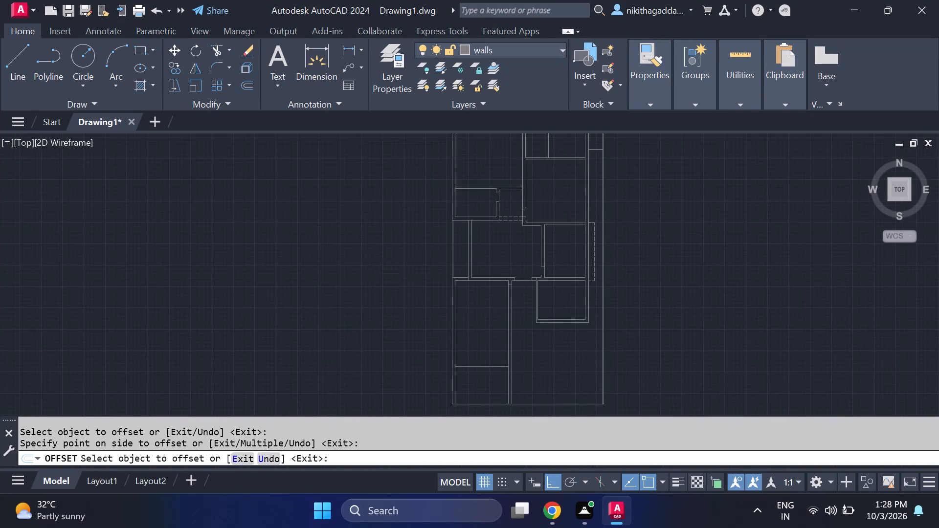
{"action": "scroll", "coordinate": [484, 365], "scroll_direction": "up", "scroll_amount": 1}
{"action": "key", "text": "Escape"}
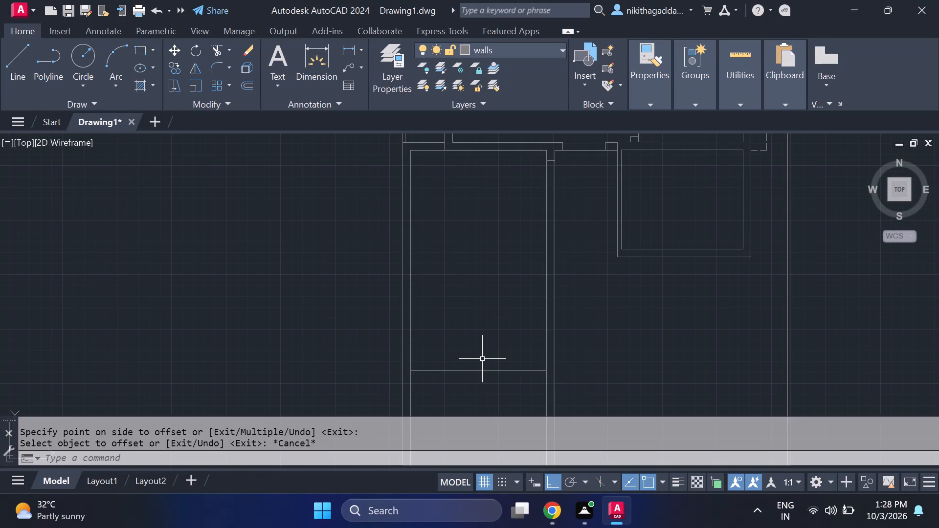
Offset the new horizontal line across the lower left room 9" downward to form the wall thickness.
{"action": "type", "text": "of"}
{"action": "key", "text": "Return"}
{"action": "type", "text": "9\""}
{"action": "key", "text": "Return"}
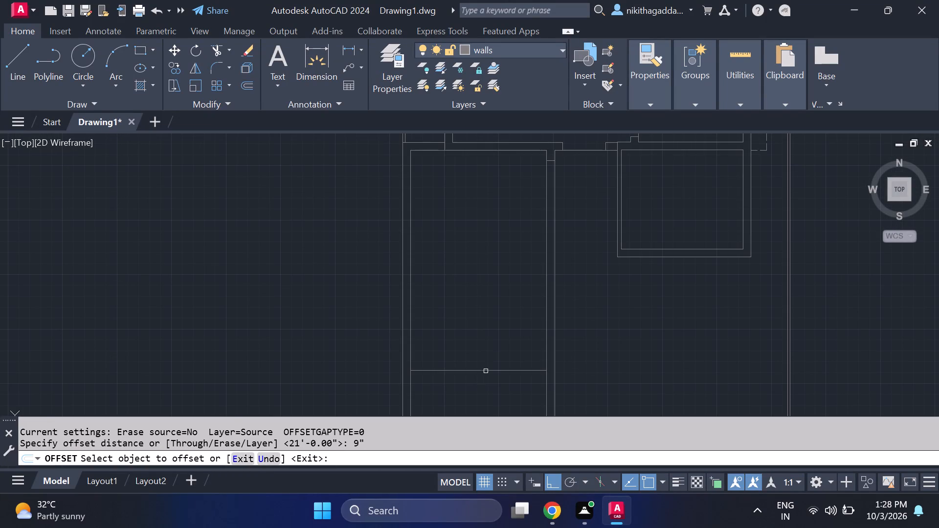
{"action": "left_click", "coordinate": [487, 368]}
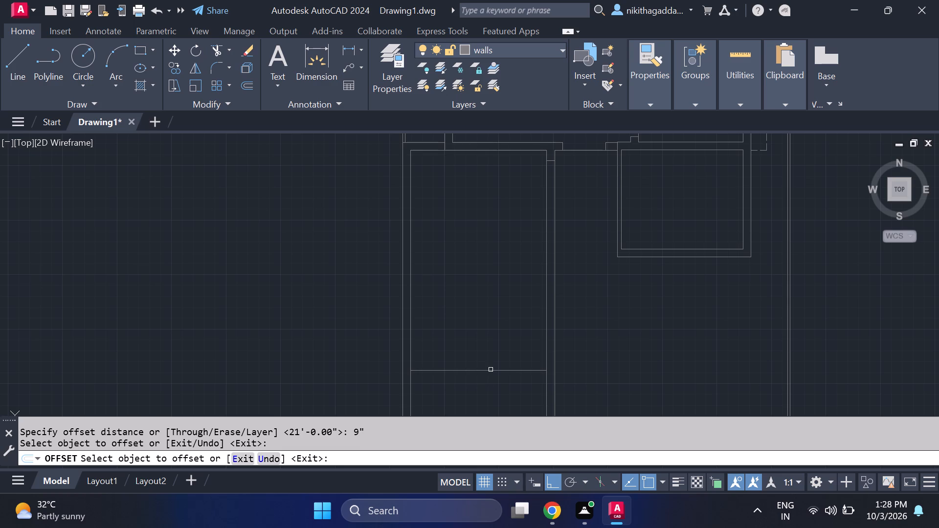
{"action": "left_click", "coordinate": [491, 372]}
{"action": "left_click", "coordinate": [490, 386]}
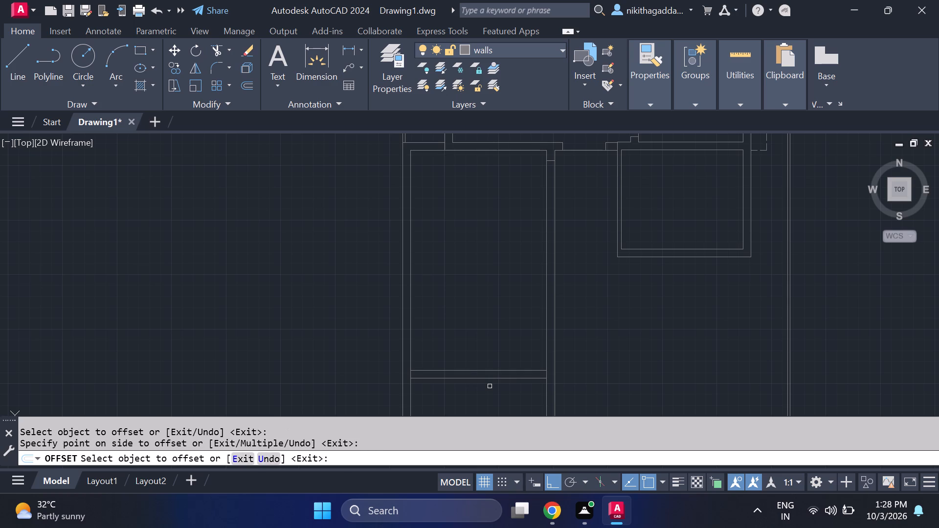
{"action": "key", "text": "Escape"}
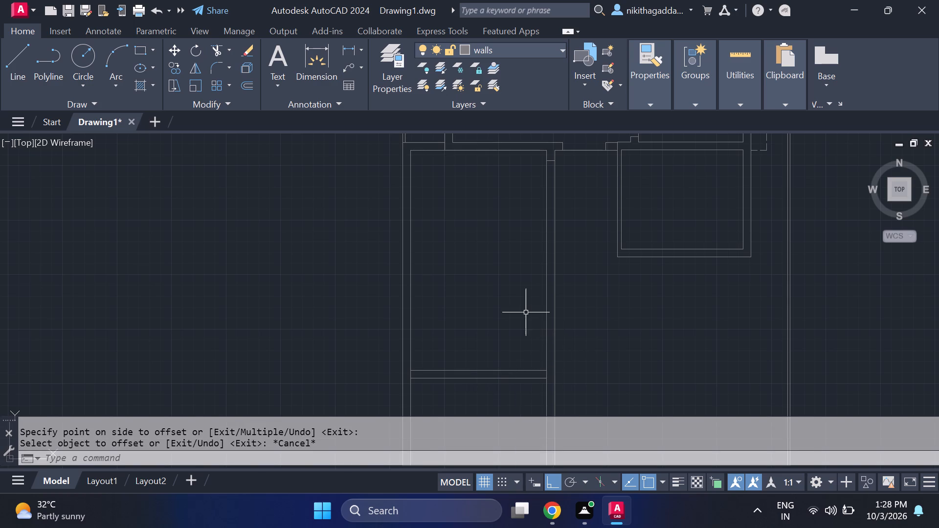
Draw a second short horizontal line across the new vertical wall, below the first mark, for the opening's other edge.
{"action": "scroll", "coordinate": [526, 312], "scroll_direction": "down", "scroll_amount": 2}
{"action": "scroll", "coordinate": [533, 273], "scroll_direction": "up", "scroll_amount": 2}
{"action": "key", "text": "l"}
{"action": "key", "text": "Return"}
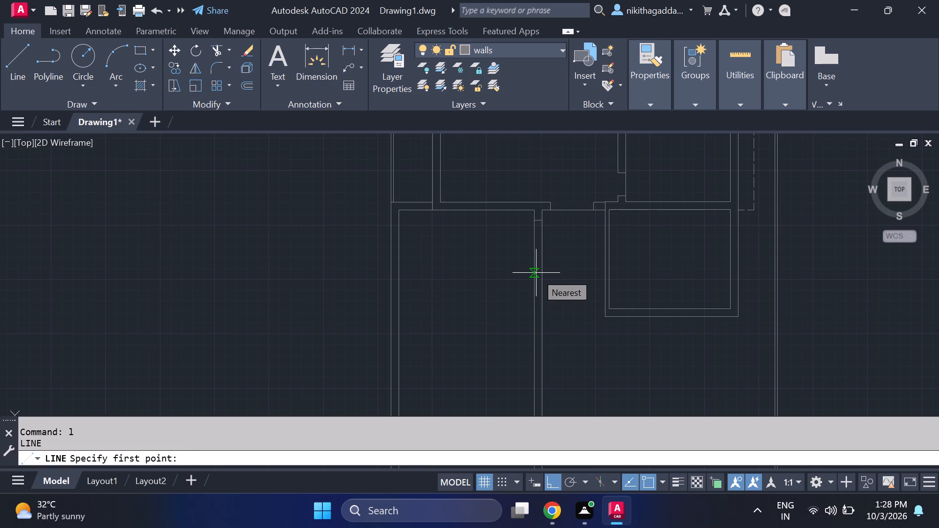
{"action": "left_click", "coordinate": [536, 277]}
{"action": "left_click", "coordinate": [545, 273]}
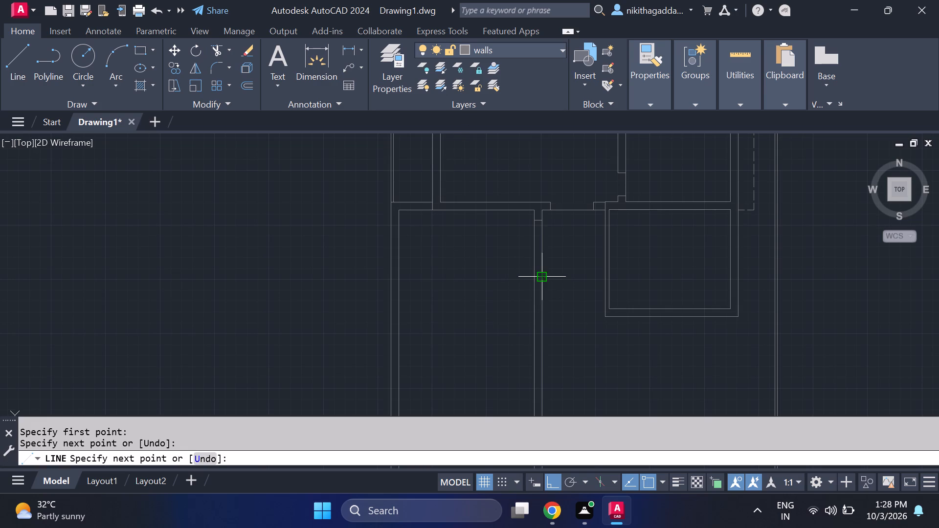
{"action": "key", "text": "Escape"}
Trim the vertical wall's left line between the two opening marks.
{"action": "type", "text": "tr"}
{"action": "key", "text": "Return"}
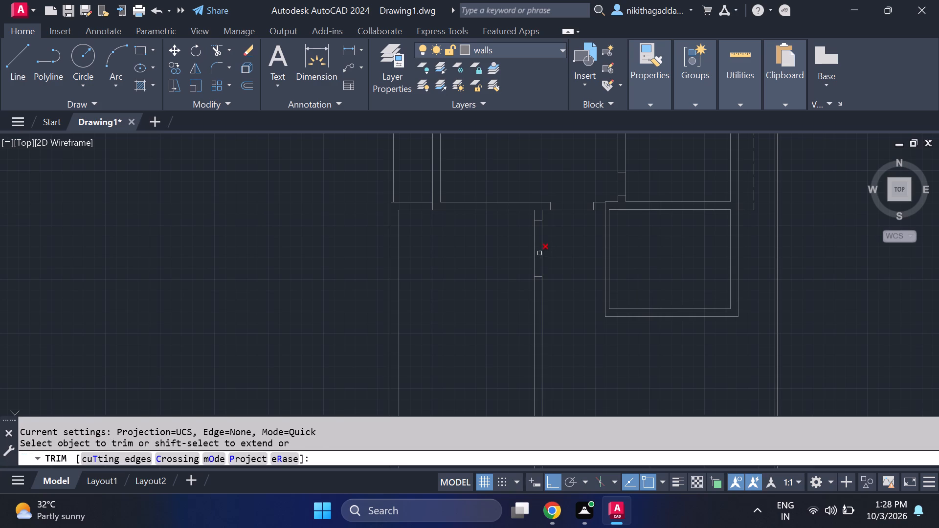
{"action": "left_click_drag", "start_coordinate": [537, 252], "coordinate": [514, 254]}
{"action": "scroll", "coordinate": [488, 297], "scroll_direction": "down", "scroll_amount": 1}
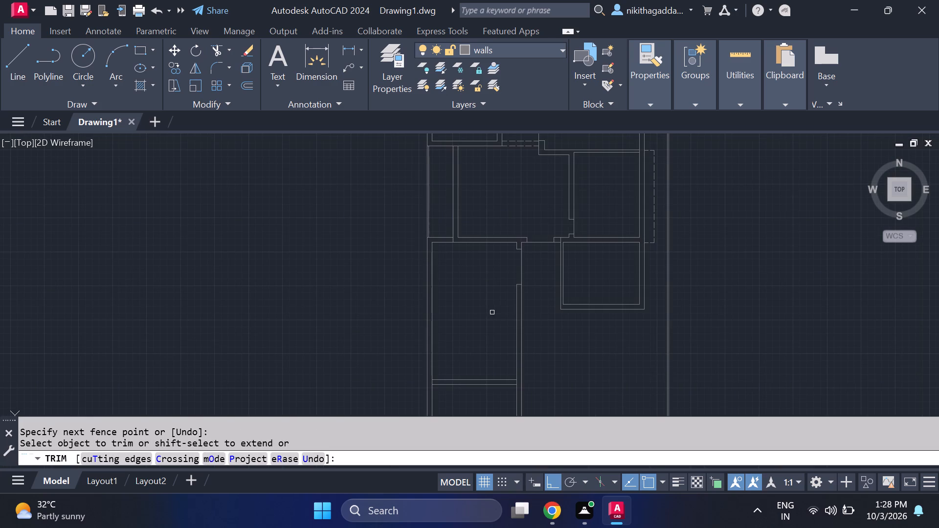
{"action": "middle_click_drag", "start_coordinate": [492, 309], "coordinate": [487, 224]}
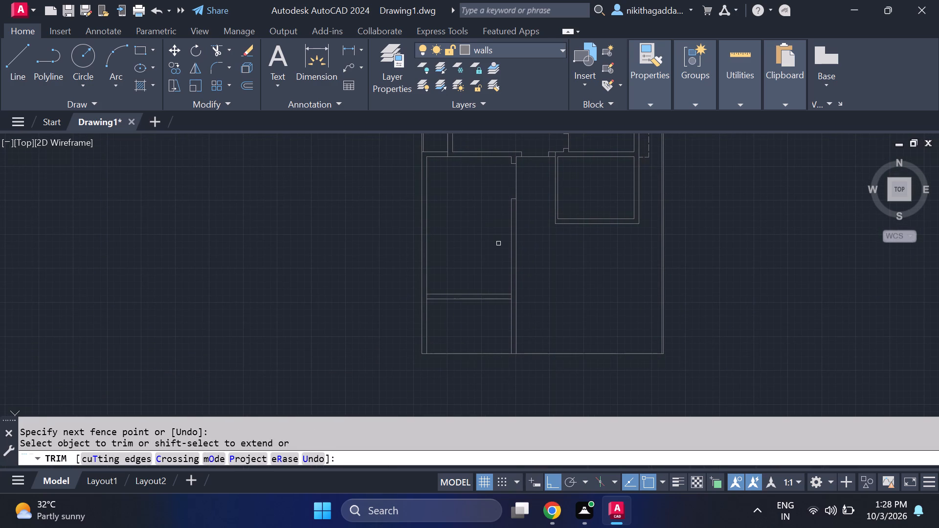
{"action": "key", "text": "Escape"}
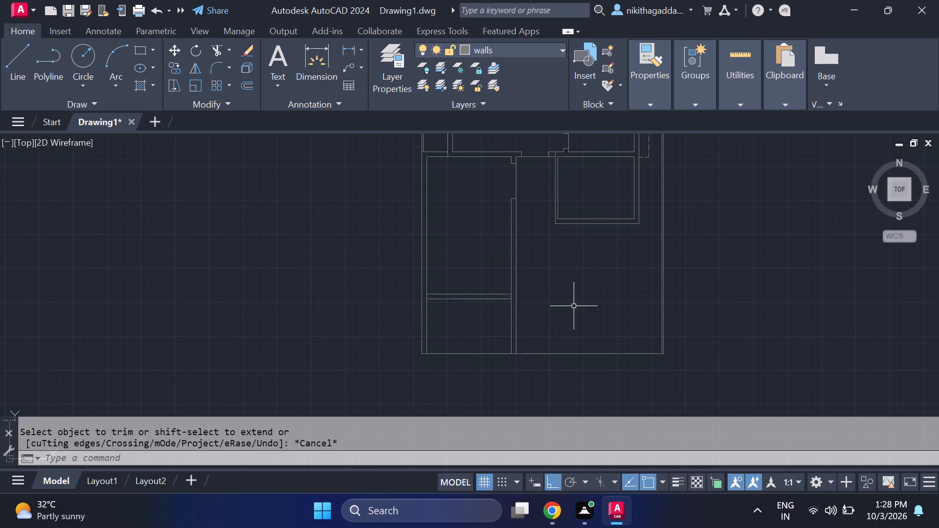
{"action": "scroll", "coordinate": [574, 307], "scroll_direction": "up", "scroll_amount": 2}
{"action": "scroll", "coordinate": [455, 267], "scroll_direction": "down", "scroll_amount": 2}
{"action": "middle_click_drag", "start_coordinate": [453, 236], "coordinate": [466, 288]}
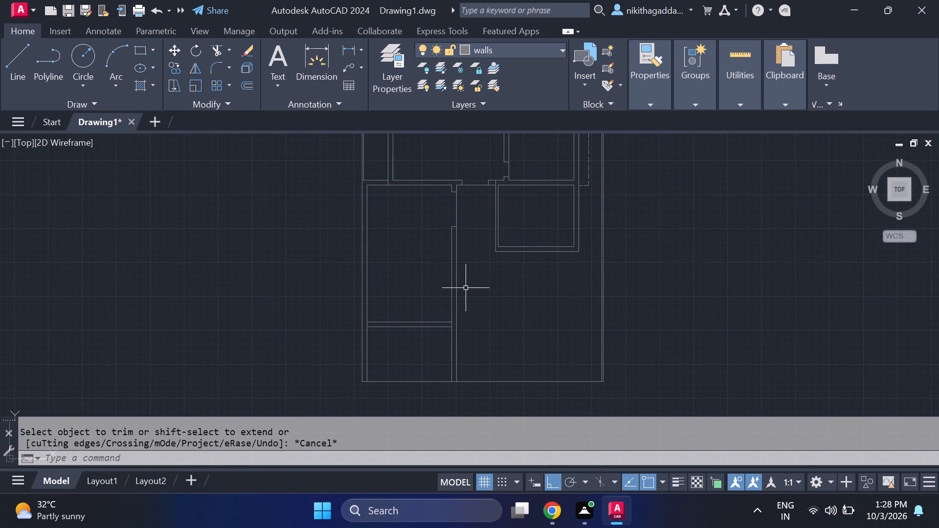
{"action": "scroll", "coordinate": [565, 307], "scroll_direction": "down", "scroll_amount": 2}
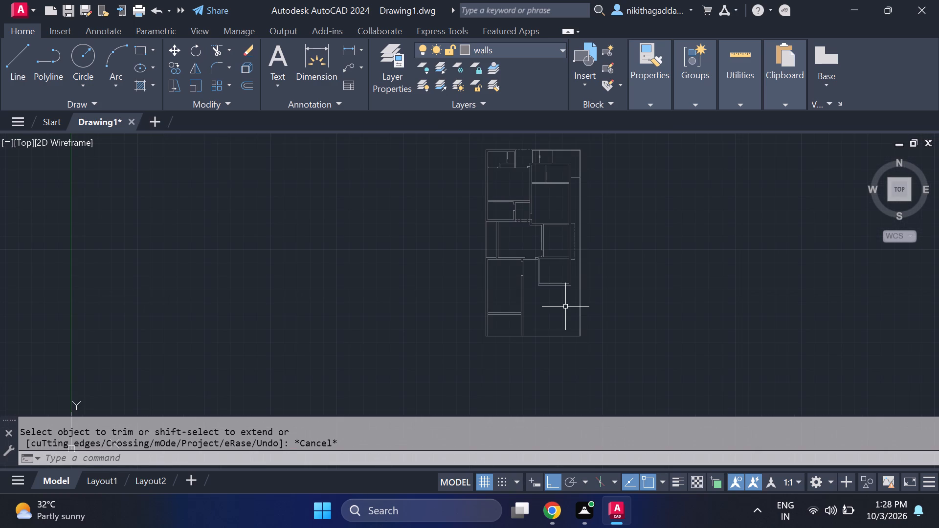
Draw a short horizontal line across the lower left room's vertical wall, just above the new horizontal wall.
{"action": "key", "text": "l"}
{"action": "key", "text": "Return"}
{"action": "scroll", "coordinate": [531, 302], "scroll_direction": "up", "scroll_amount": 3}
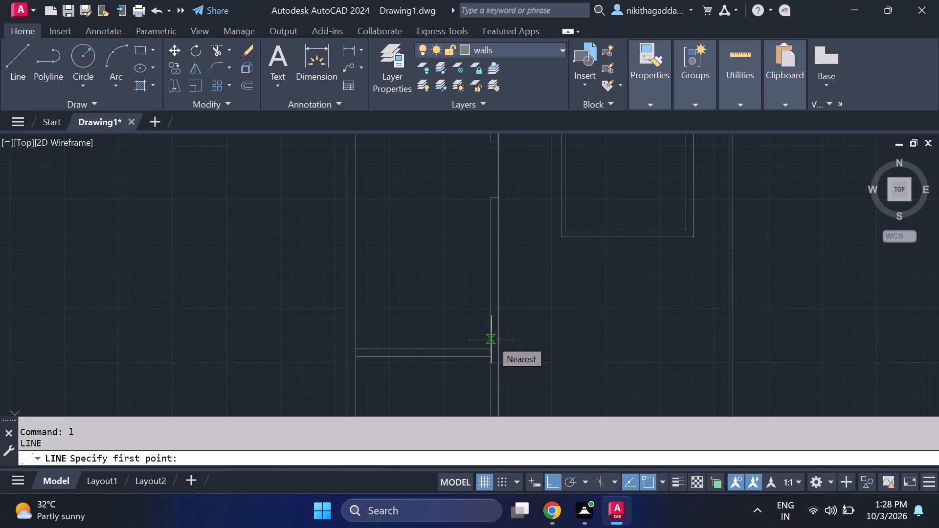
{"action": "scroll", "coordinate": [491, 339], "scroll_direction": "up", "scroll_amount": 2}
{"action": "left_click", "coordinate": [492, 352]}
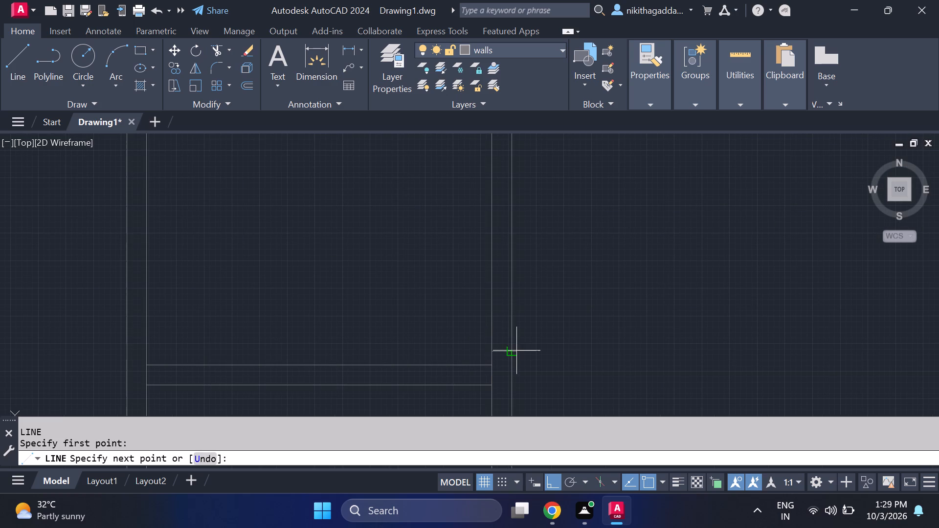
{"action": "left_click", "coordinate": [514, 351]}
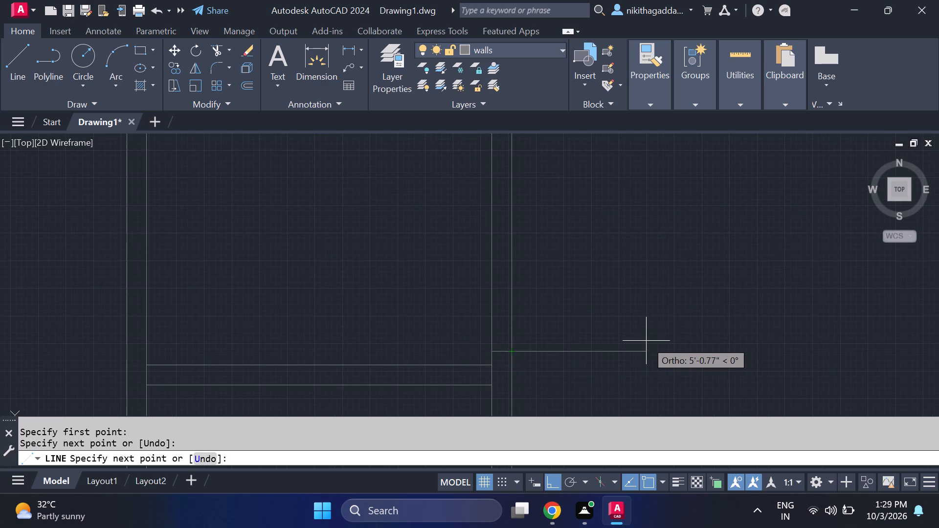
{"action": "key", "text": "Escape"}
Extend the new horizontal wall's lower line to the vertical wall's outer line.
{"action": "type", "text": "ex"}
{"action": "key", "text": "Return"}
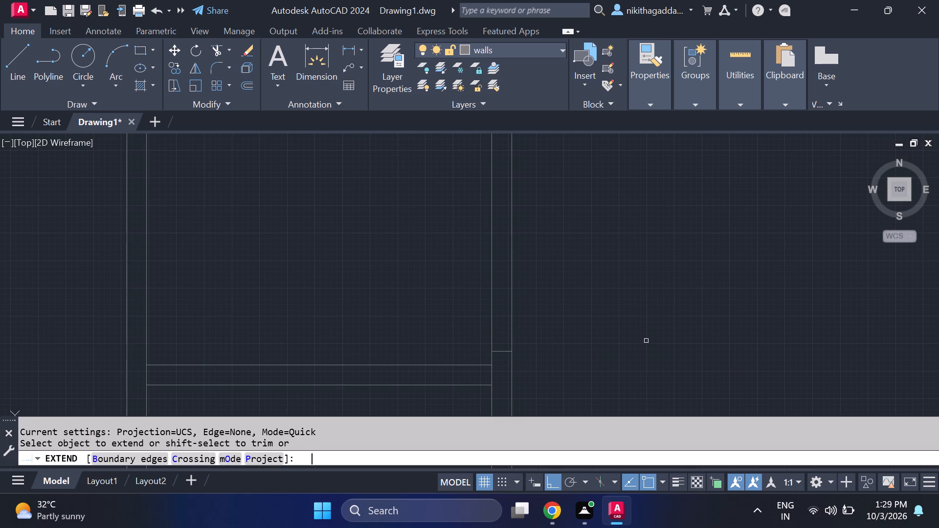
{"action": "left_click", "coordinate": [468, 387]}
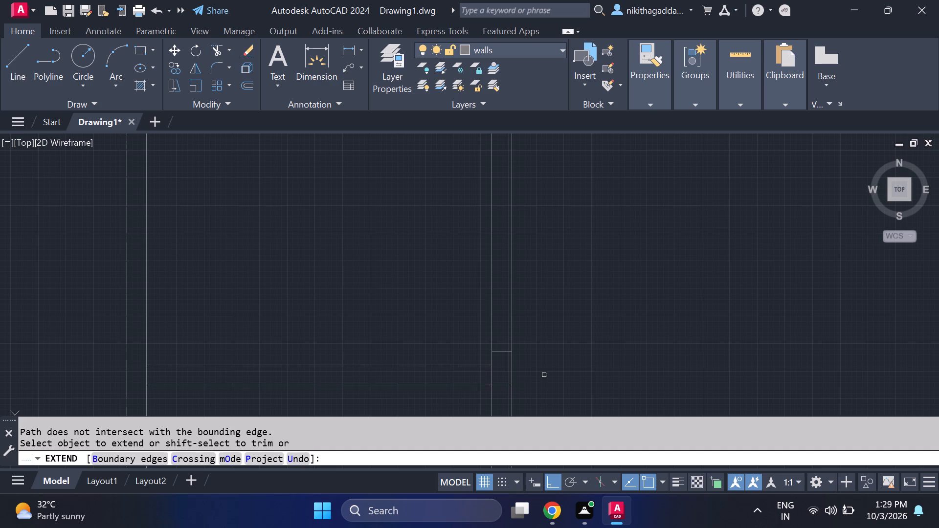
{"action": "key", "text": "Escape"}
Trim the vertical wall's inner line between the horizontal wall's two lines and below that wall.
{"action": "type", "text": "tr"}
{"action": "key", "text": "Return"}
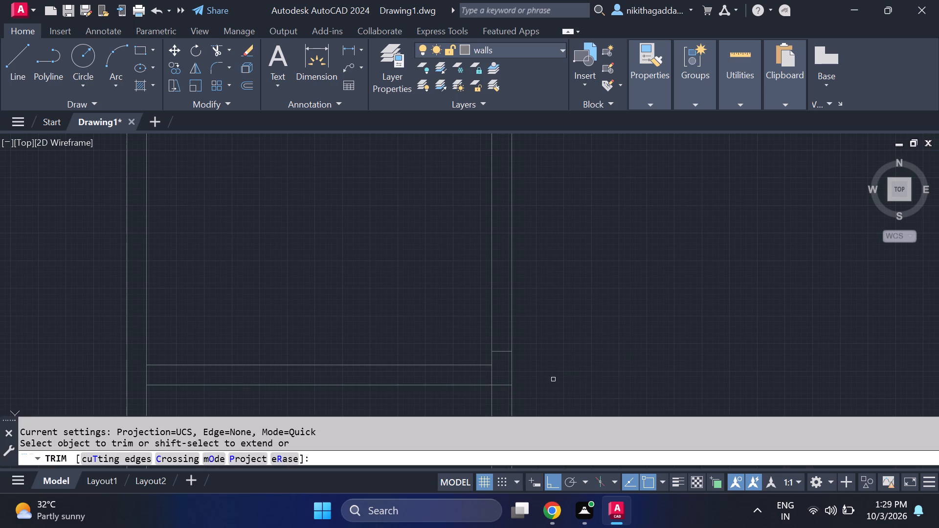
{"action": "left_click_drag", "start_coordinate": [500, 373], "coordinate": [480, 378]}
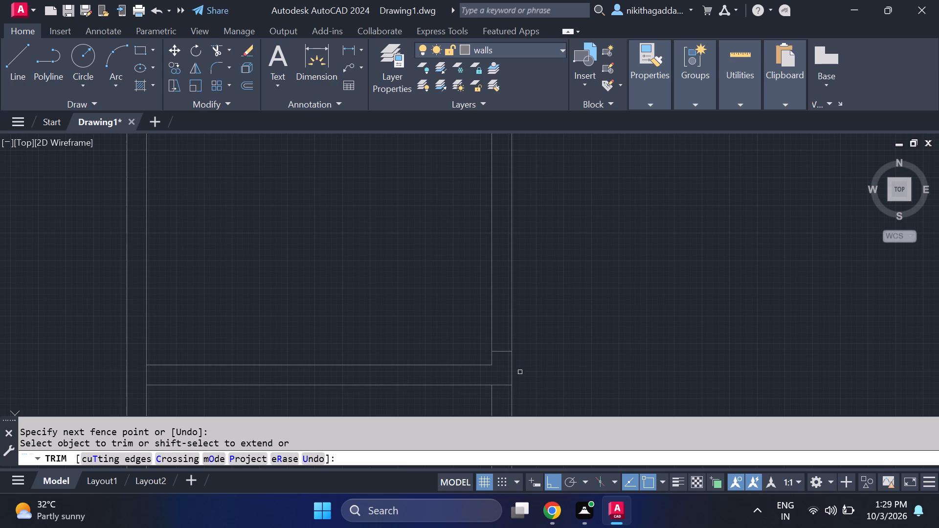
{"action": "middle_click_drag", "start_coordinate": [518, 366], "coordinate": [519, 226]}
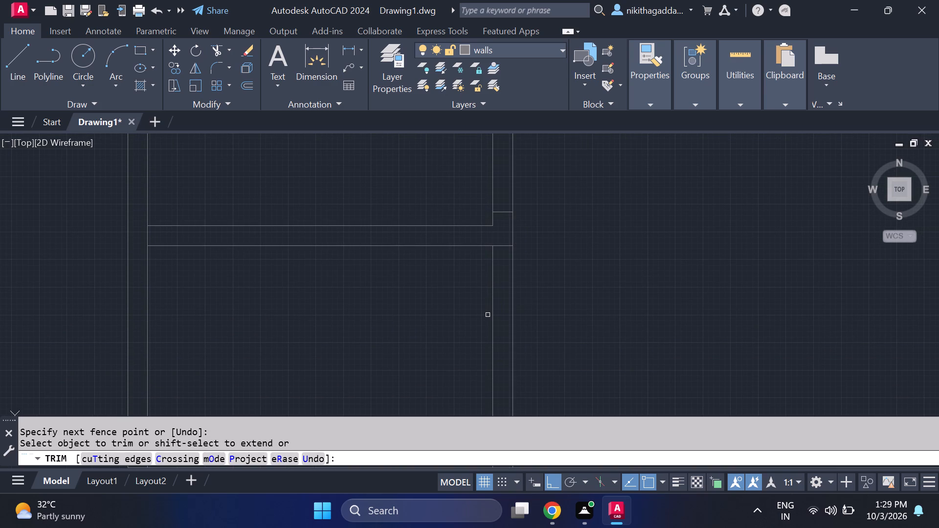
{"action": "left_click_drag", "start_coordinate": [500, 304], "coordinate": [466, 344]}
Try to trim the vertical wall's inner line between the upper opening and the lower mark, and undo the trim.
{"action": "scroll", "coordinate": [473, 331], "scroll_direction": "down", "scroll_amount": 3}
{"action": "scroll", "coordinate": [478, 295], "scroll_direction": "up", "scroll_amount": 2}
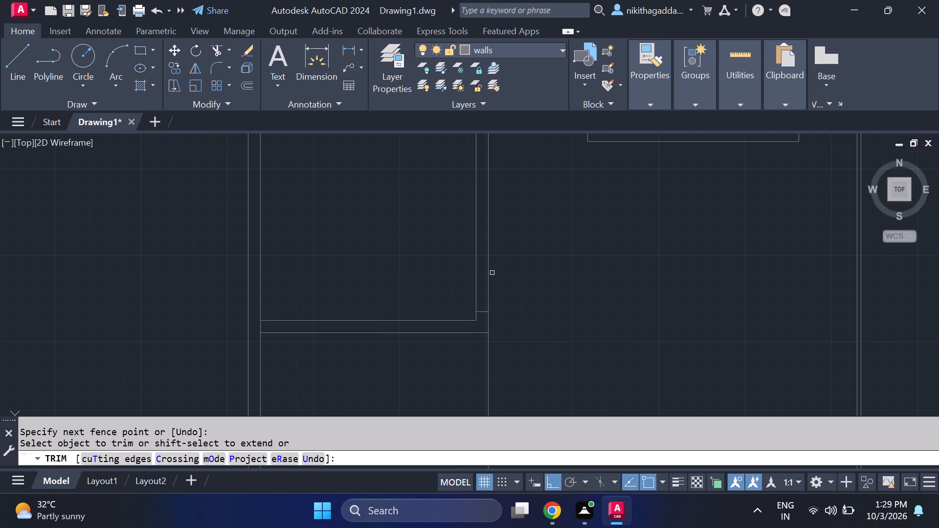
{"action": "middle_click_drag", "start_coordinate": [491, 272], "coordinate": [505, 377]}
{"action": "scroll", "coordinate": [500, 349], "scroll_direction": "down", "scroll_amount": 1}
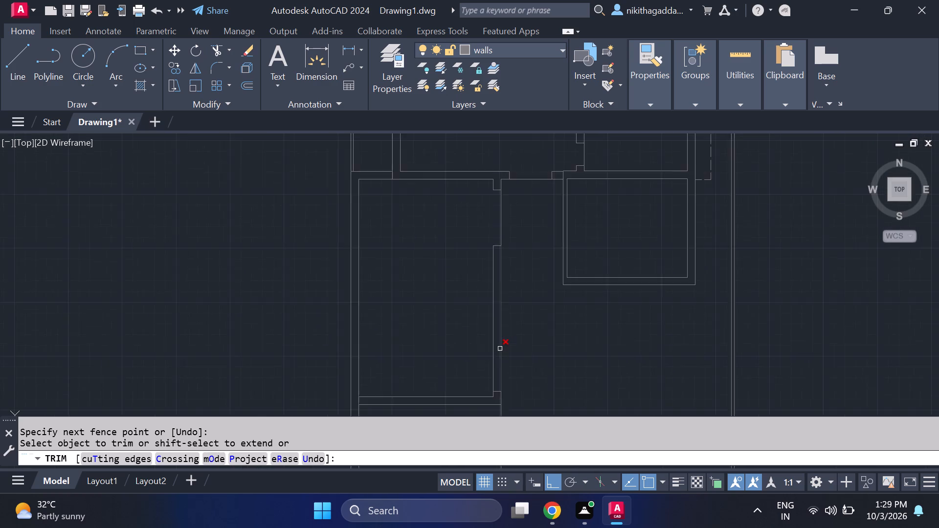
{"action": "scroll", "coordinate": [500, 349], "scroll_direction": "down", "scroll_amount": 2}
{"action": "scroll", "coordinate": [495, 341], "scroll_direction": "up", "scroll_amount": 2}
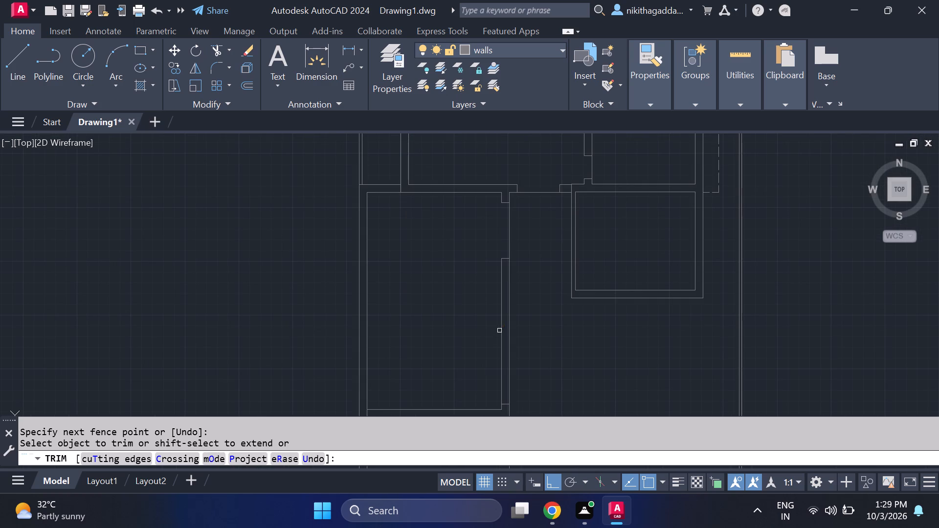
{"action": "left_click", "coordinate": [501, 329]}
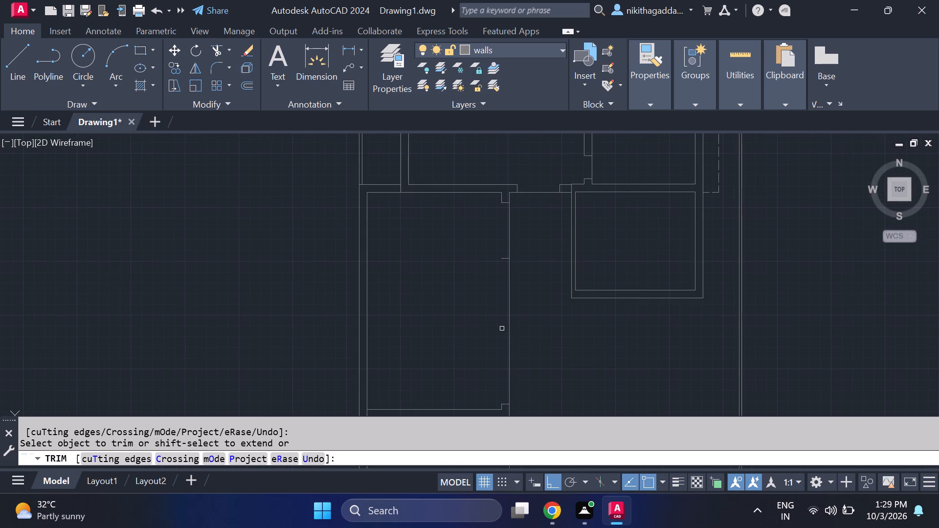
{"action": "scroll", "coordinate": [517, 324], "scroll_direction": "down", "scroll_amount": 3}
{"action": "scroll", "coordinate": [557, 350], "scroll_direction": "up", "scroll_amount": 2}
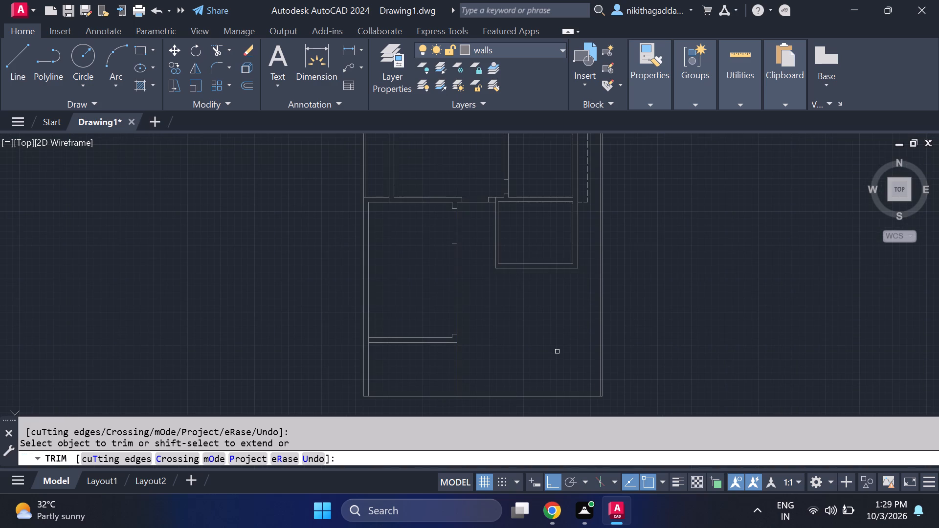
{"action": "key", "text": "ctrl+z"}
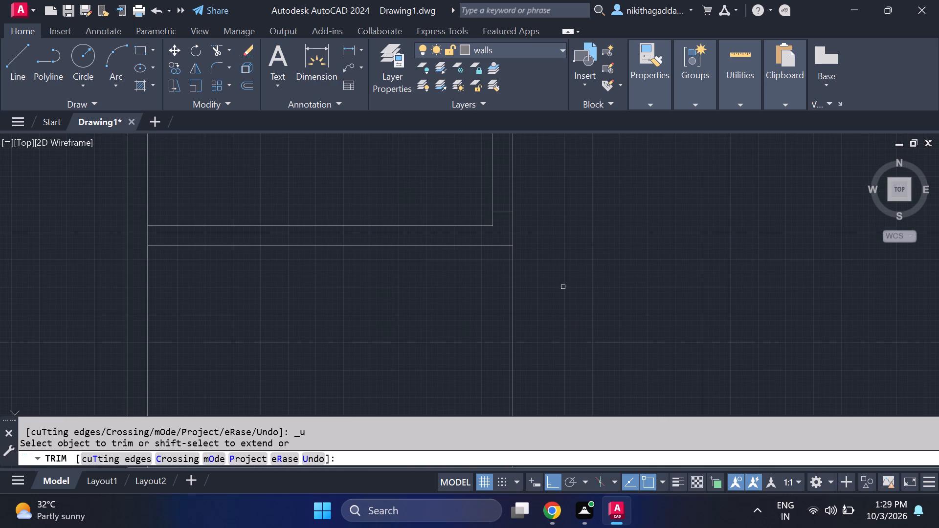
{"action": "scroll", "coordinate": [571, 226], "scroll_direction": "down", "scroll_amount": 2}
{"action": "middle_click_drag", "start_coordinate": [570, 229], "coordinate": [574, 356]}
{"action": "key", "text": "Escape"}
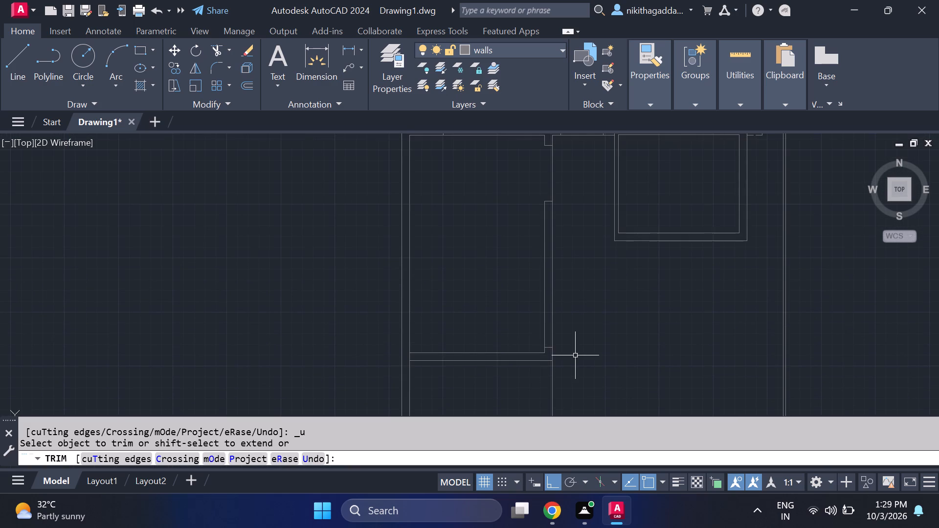
Draw a second short horizontal line across the vertical wall, a little above the mark near the horizontal wall.
{"action": "key", "text": "l"}
{"action": "key", "text": "Return"}
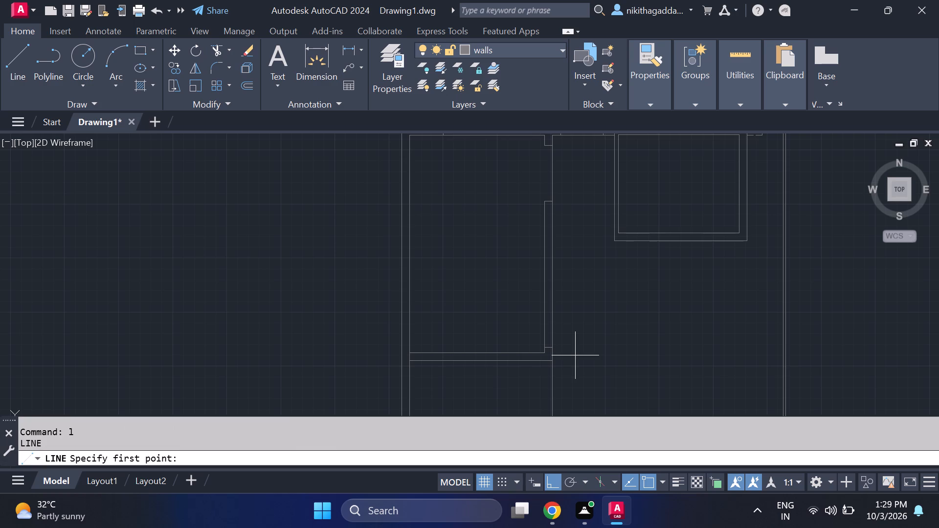
{"action": "scroll", "coordinate": [545, 319], "scroll_direction": "up", "scroll_amount": 1}
{"action": "left_click", "coordinate": [545, 325]}
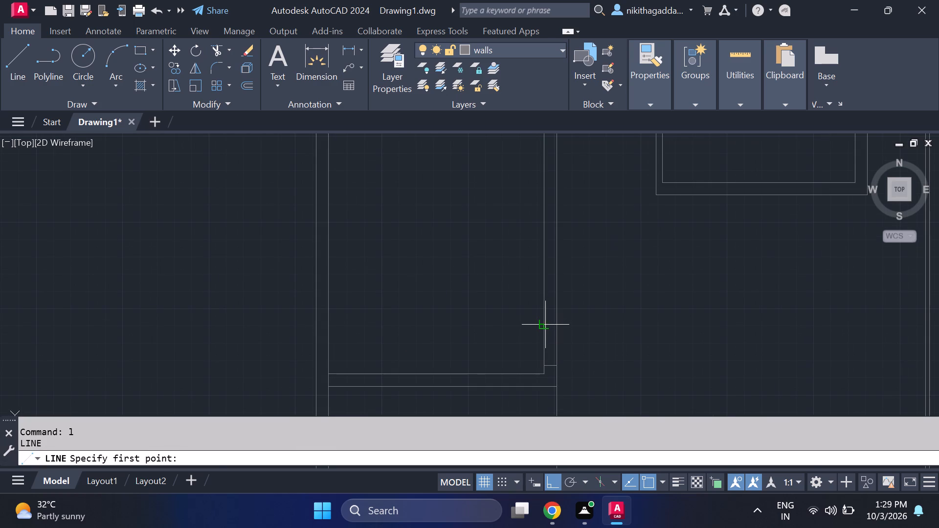
{"action": "left_click", "coordinate": [561, 328]}
{"action": "key", "text": "Escape"}
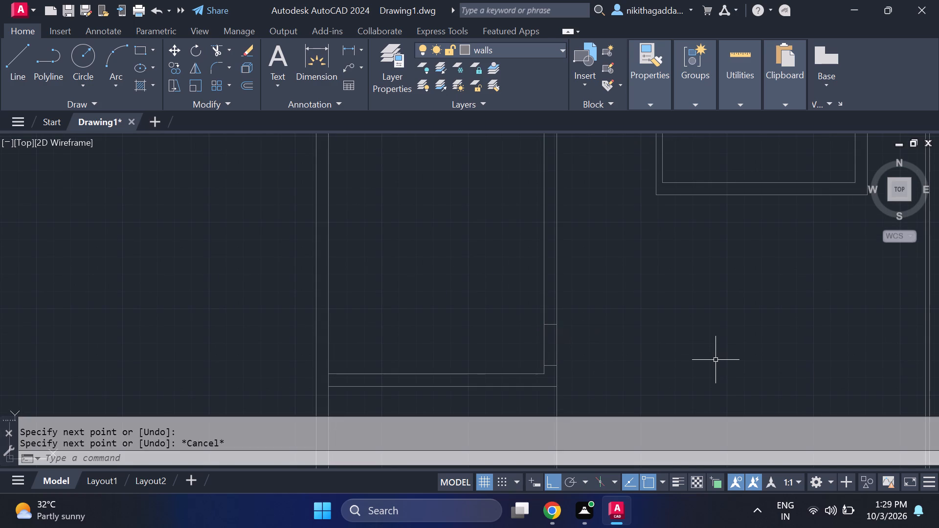
Trim the vertical wall's inner line between the two lower marks to form the second opening.
{"action": "type", "text": "tr"}
{"action": "key", "text": "Return"}
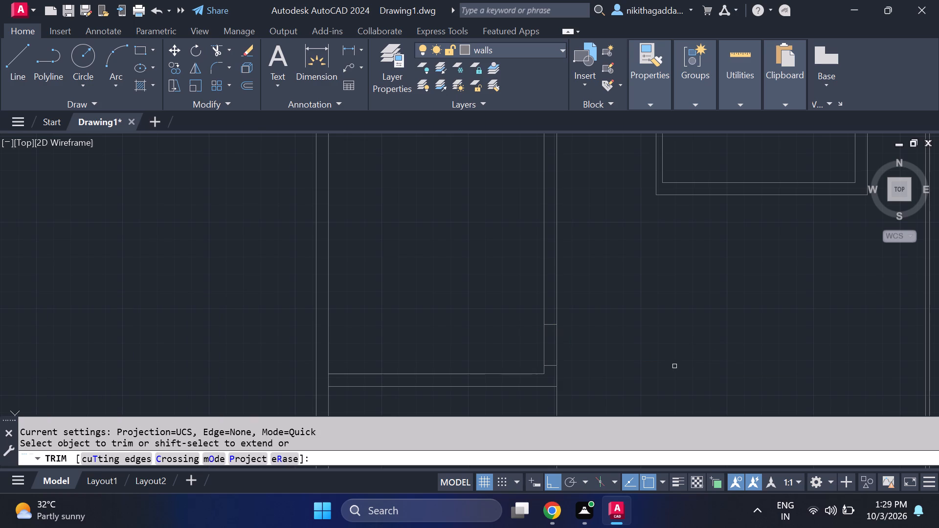
{"action": "left_click", "coordinate": [541, 347]}
{"action": "left_click", "coordinate": [547, 342]}
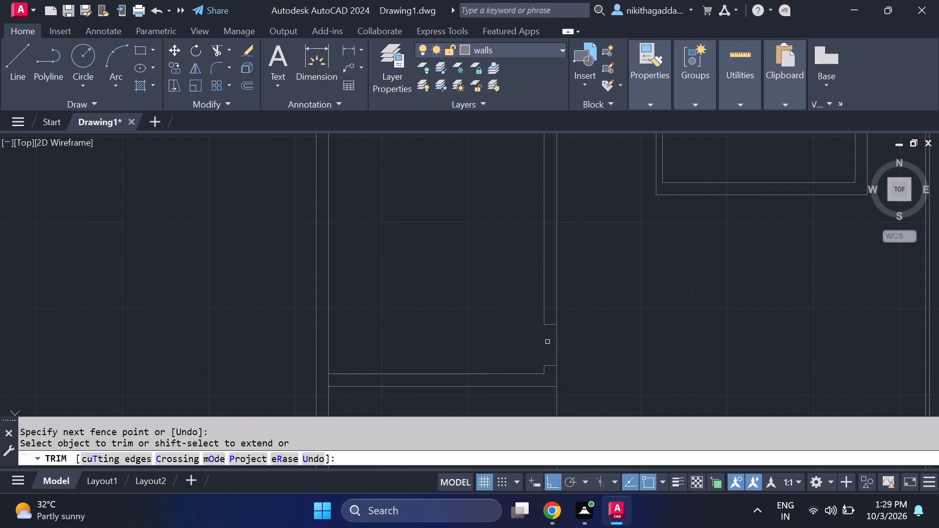
{"action": "scroll", "coordinate": [611, 326], "scroll_direction": "down", "scroll_amount": 3}
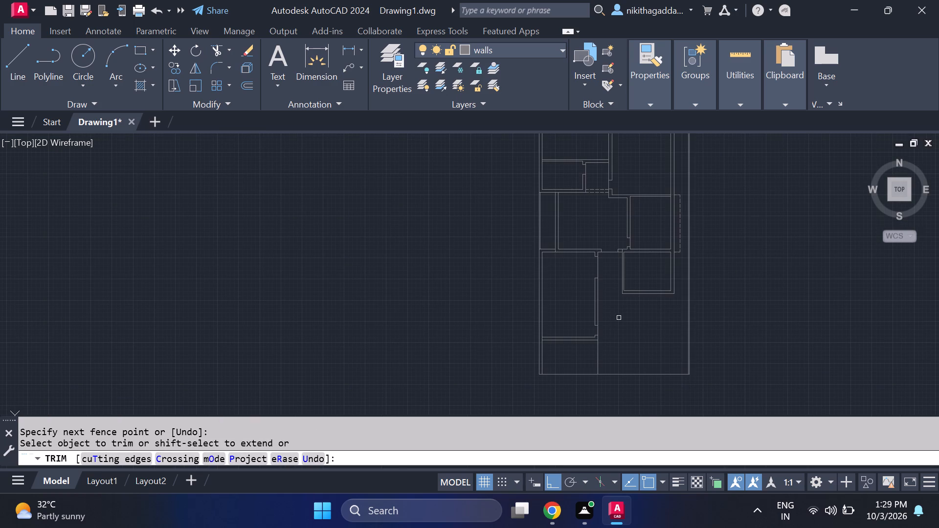
{"action": "middle_click_drag", "start_coordinate": [619, 318], "coordinate": [539, 316]}
{"action": "scroll", "coordinate": [538, 333], "scroll_direction": "up", "scroll_amount": 2}
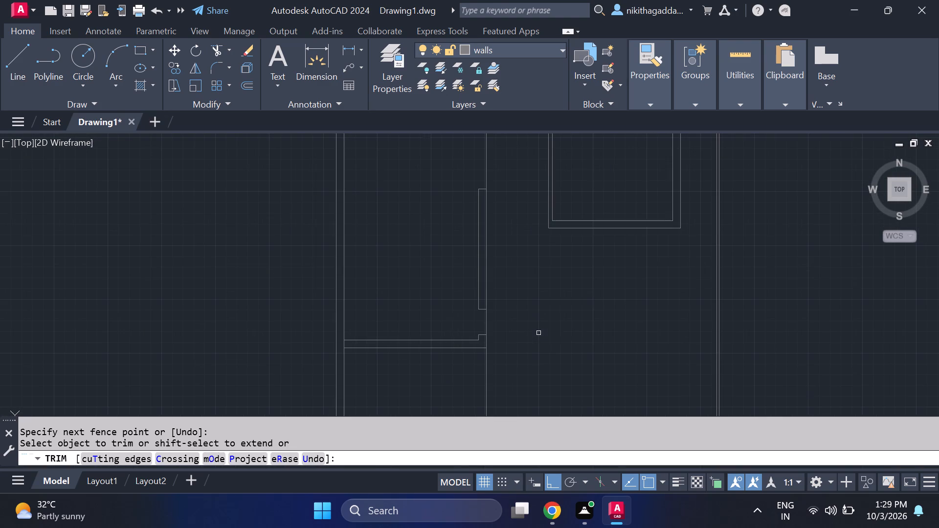
{"action": "scroll", "coordinate": [557, 344], "scroll_direction": "up", "scroll_amount": 1}
{"action": "key", "text": "Escape"}
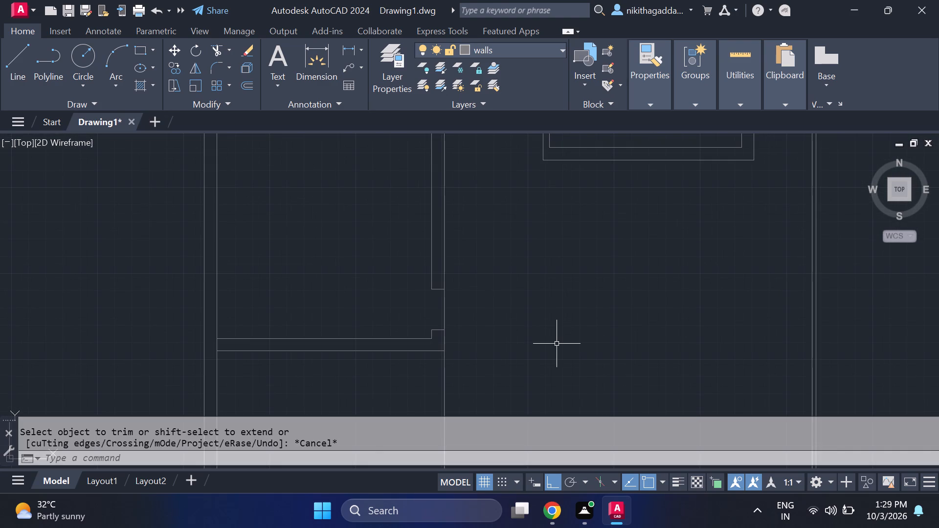
Draw a narrow three-sided step outline projecting outward from the vertical wall, spanning the lower opening's two edges.
{"action": "key", "text": "l"}
{"action": "key", "text": "Return"}
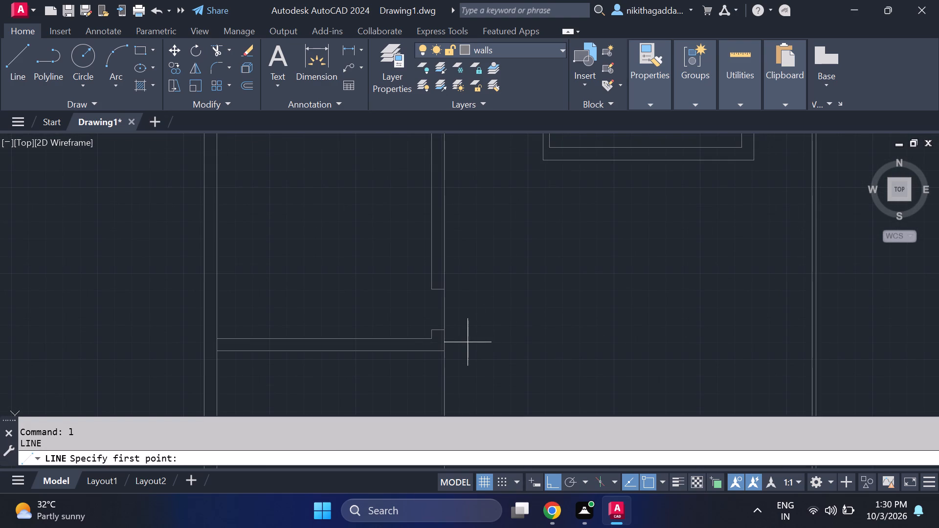
{"action": "left_click", "coordinate": [447, 330]}
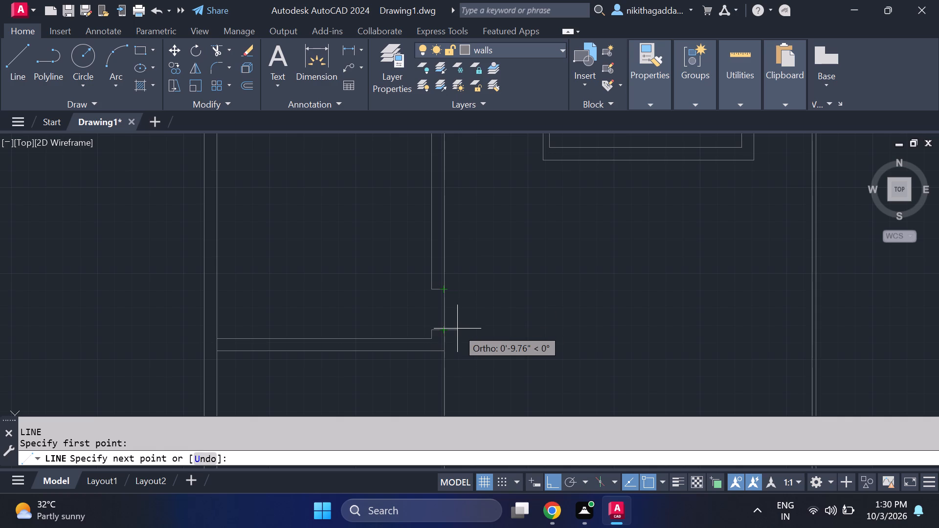
{"action": "left_click", "coordinate": [455, 330]}
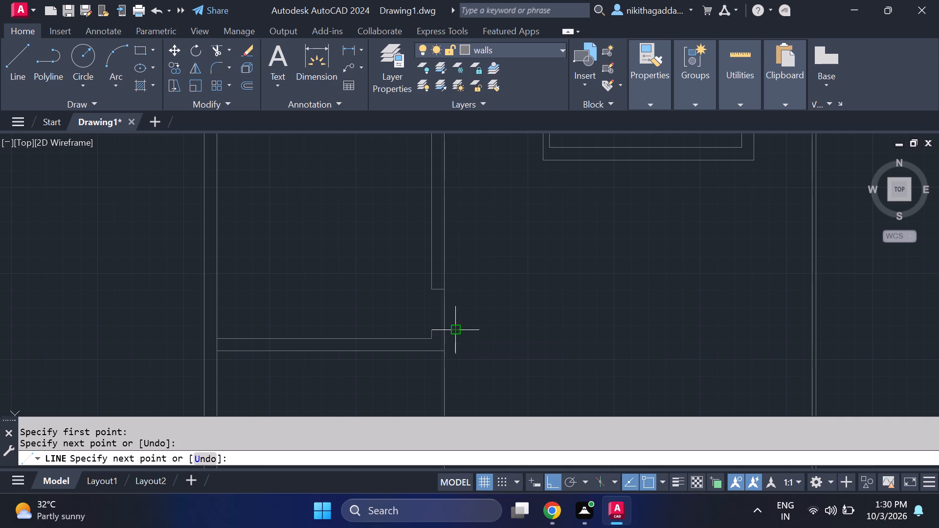
{"action": "left_click", "coordinate": [455, 289]}
{"action": "left_click", "coordinate": [445, 292]}
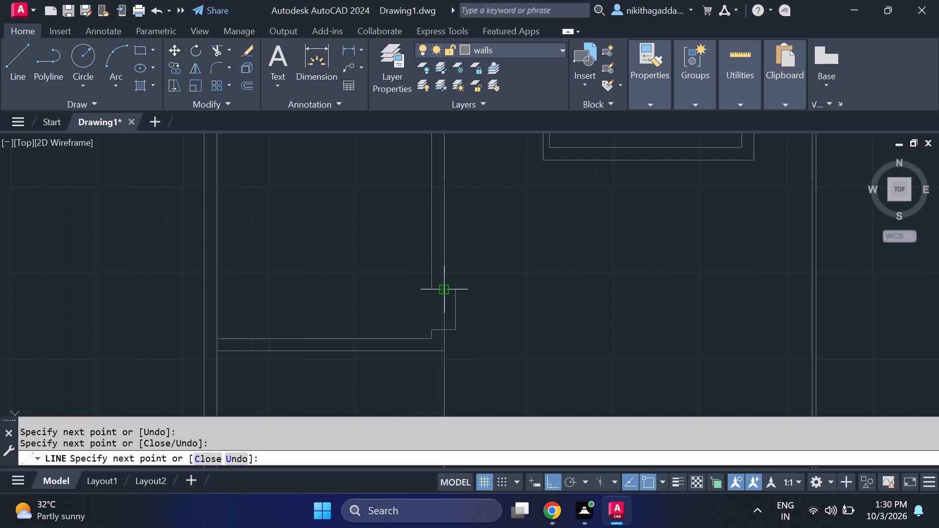
{"action": "key", "text": "Escape"}
Draw a second narrow step outline of matching height against the outer side of the first step.
{"action": "key", "text": "space"}
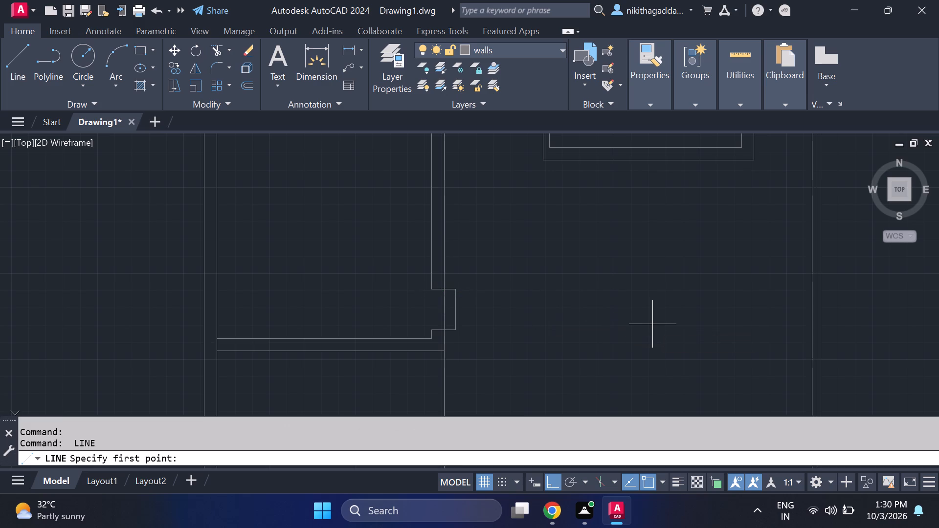
{"action": "left_click", "coordinate": [456, 330]}
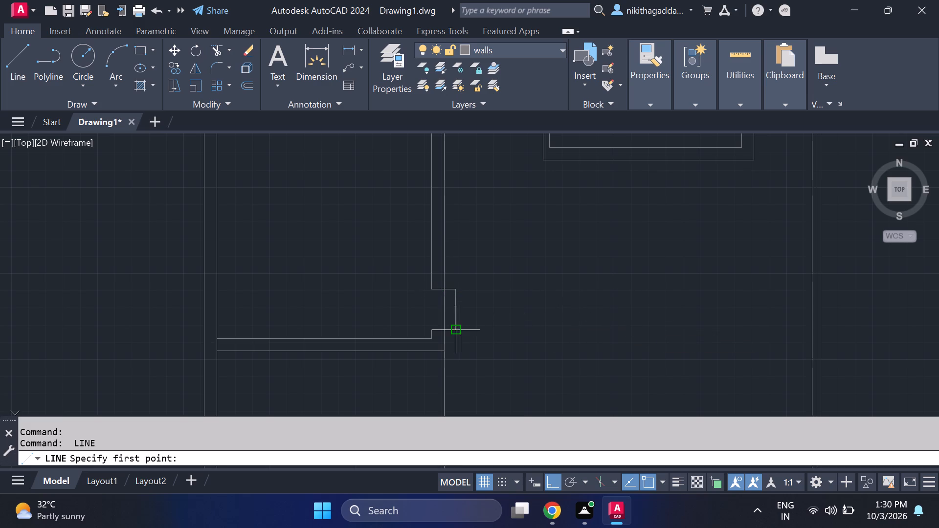
{"action": "left_click", "coordinate": [466, 329]}
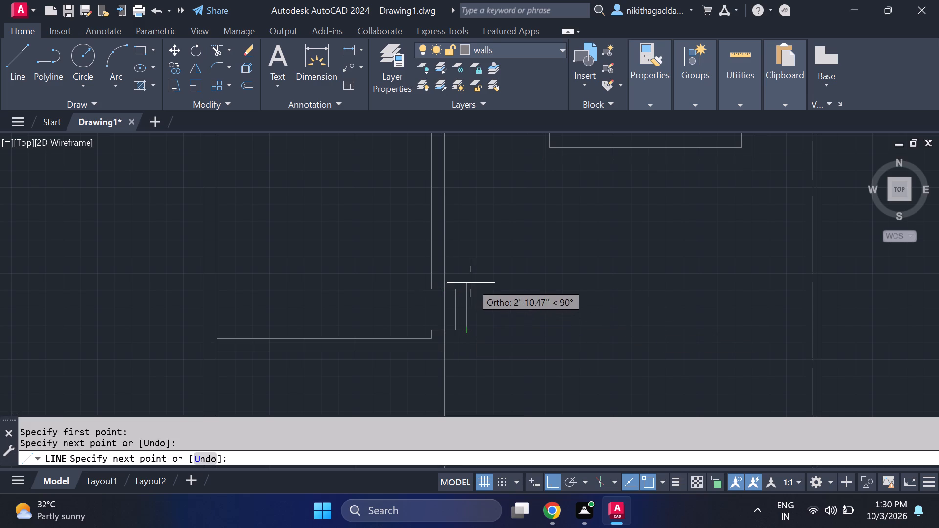
{"action": "left_click", "coordinate": [467, 291]}
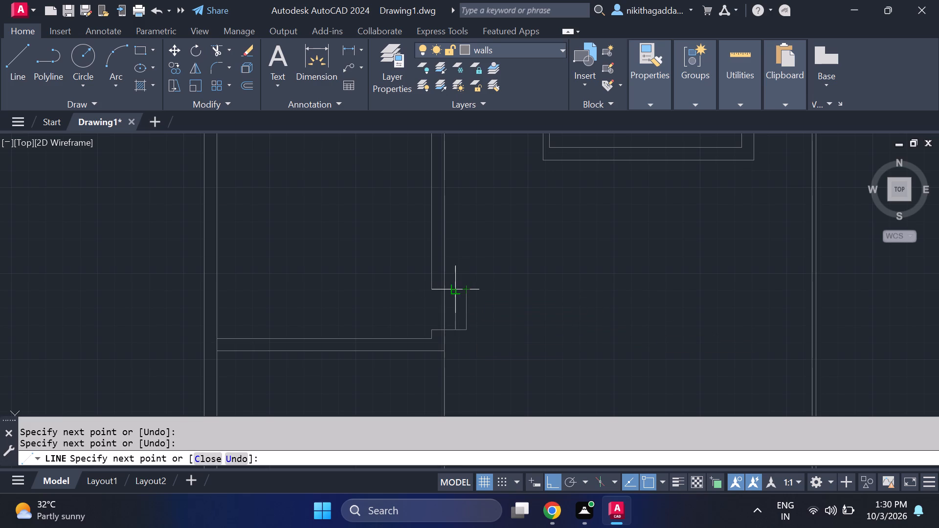
{"action": "left_click", "coordinate": [456, 293]}
{"action": "key", "text": "Escape"}
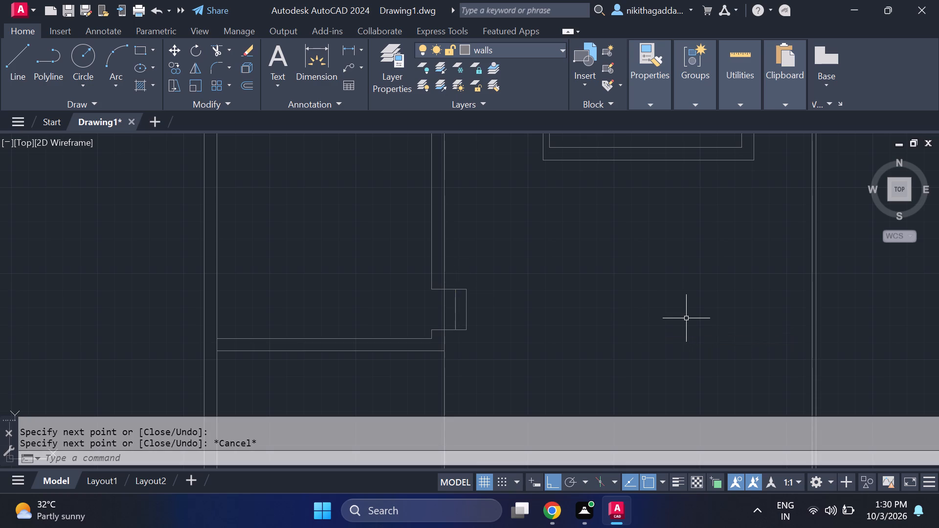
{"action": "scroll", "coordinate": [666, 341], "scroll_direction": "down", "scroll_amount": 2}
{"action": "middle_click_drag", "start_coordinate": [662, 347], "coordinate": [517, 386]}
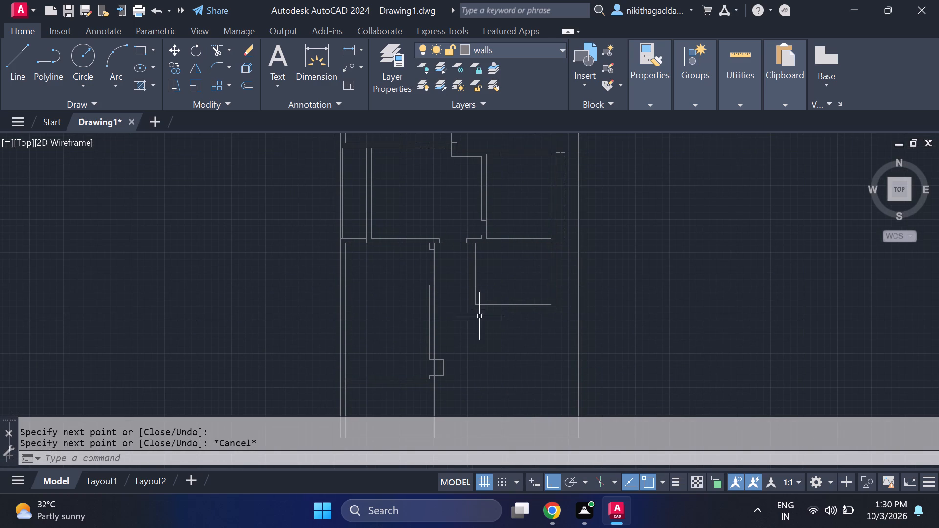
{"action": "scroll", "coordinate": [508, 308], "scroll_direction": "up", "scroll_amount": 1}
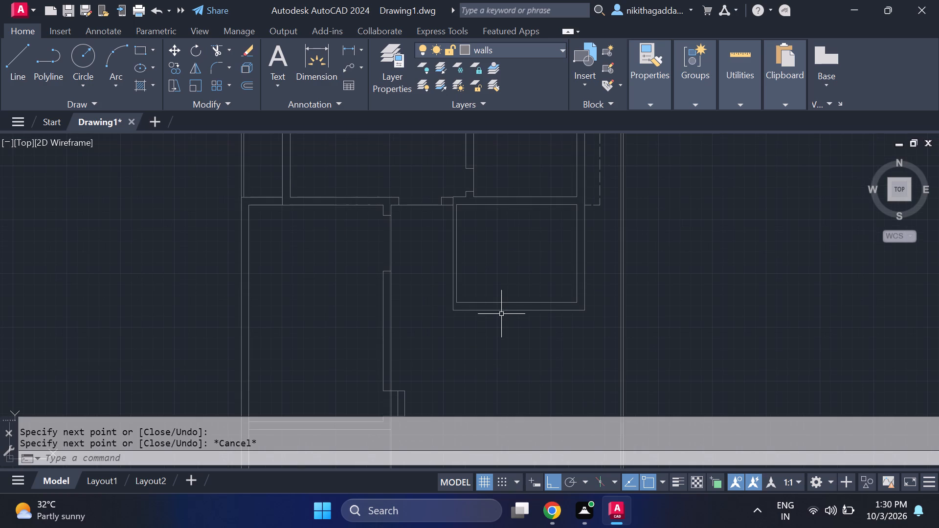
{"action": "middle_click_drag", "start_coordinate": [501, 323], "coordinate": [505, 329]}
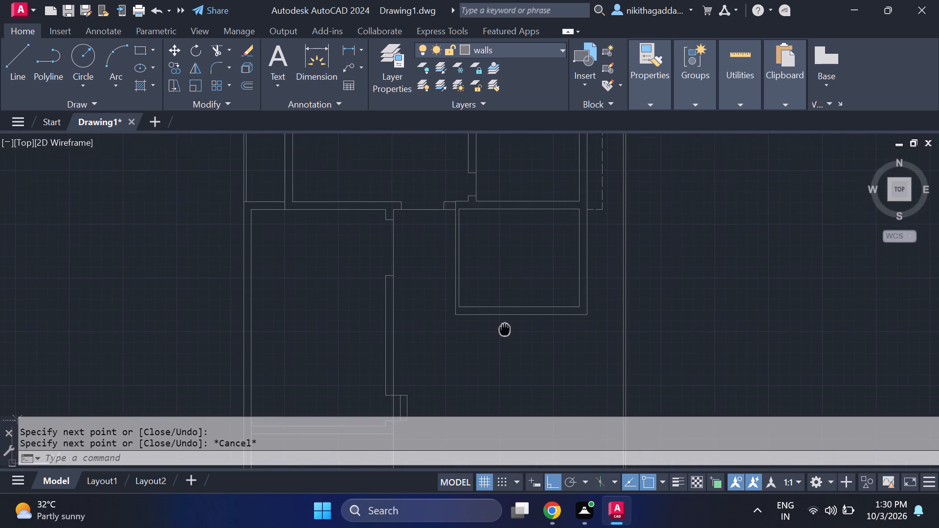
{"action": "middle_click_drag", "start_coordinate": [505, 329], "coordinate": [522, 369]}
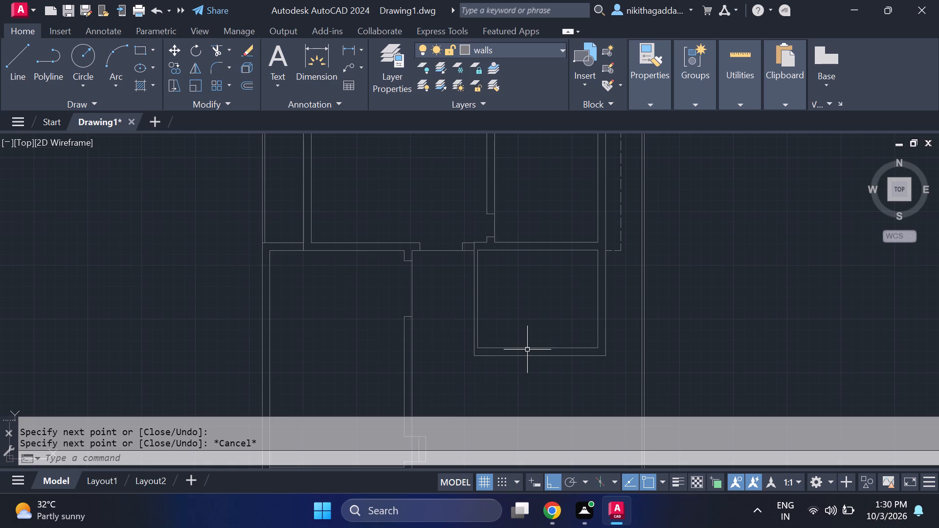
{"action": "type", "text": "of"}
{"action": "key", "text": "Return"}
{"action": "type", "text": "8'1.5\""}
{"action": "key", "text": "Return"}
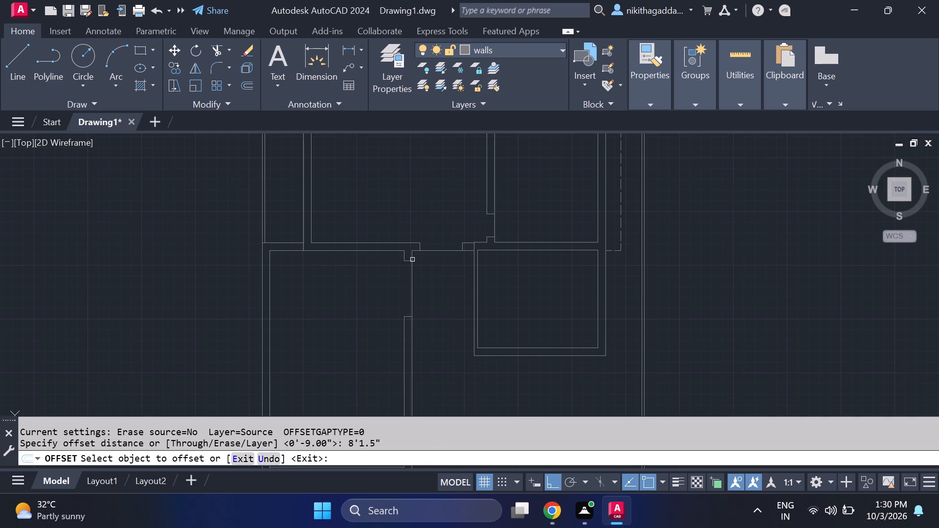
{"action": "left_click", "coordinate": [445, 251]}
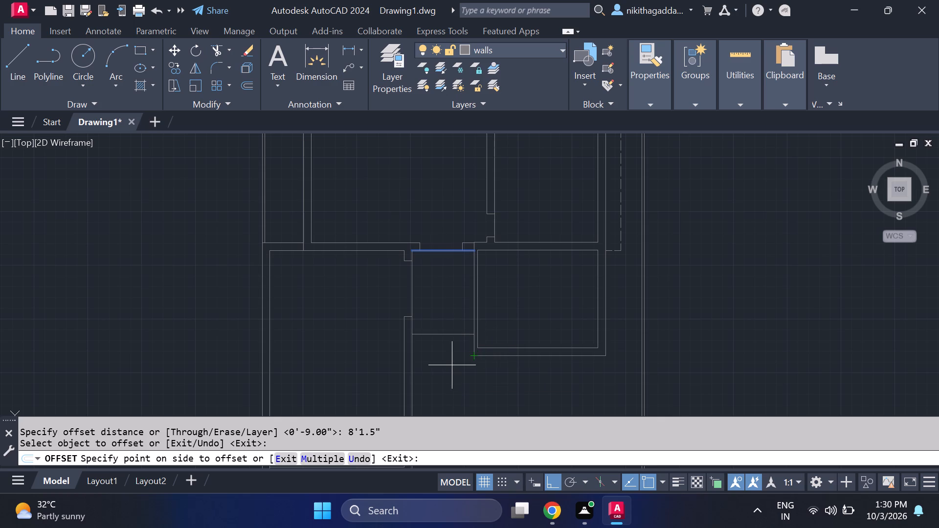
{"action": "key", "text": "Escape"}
Draw a small three-sided pier outline projecting about 8" outward from the lower-left corner of the lower-right room, matching its bottom wall's thickness.
{"action": "key", "text": "l"}
{"action": "key", "text": "Return"}
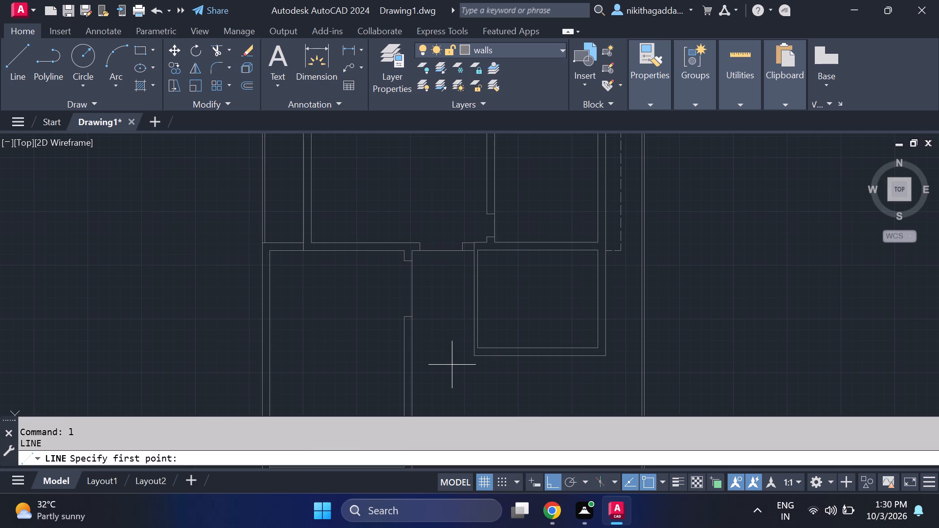
{"action": "scroll", "coordinate": [476, 352], "scroll_direction": "up", "scroll_amount": 2}
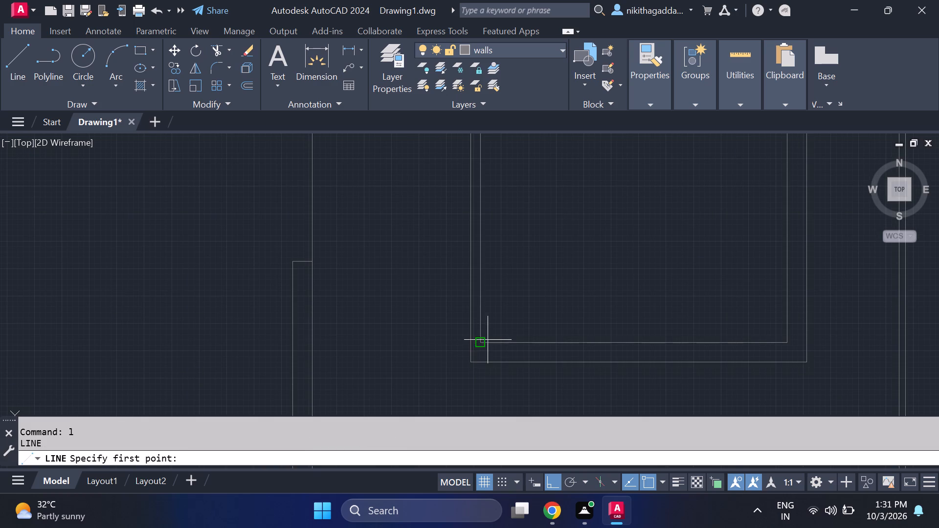
{"action": "left_click", "coordinate": [468, 342]}
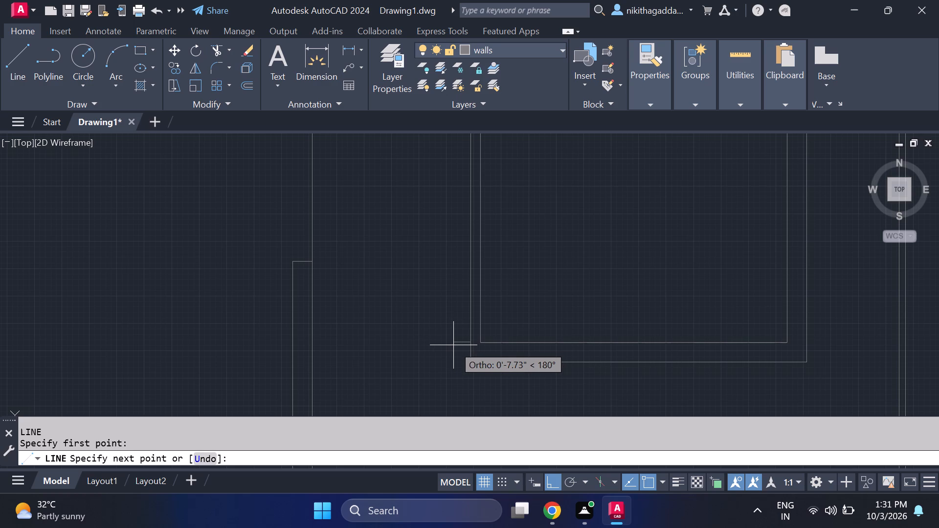
{"action": "left_click", "coordinate": [454, 345]}
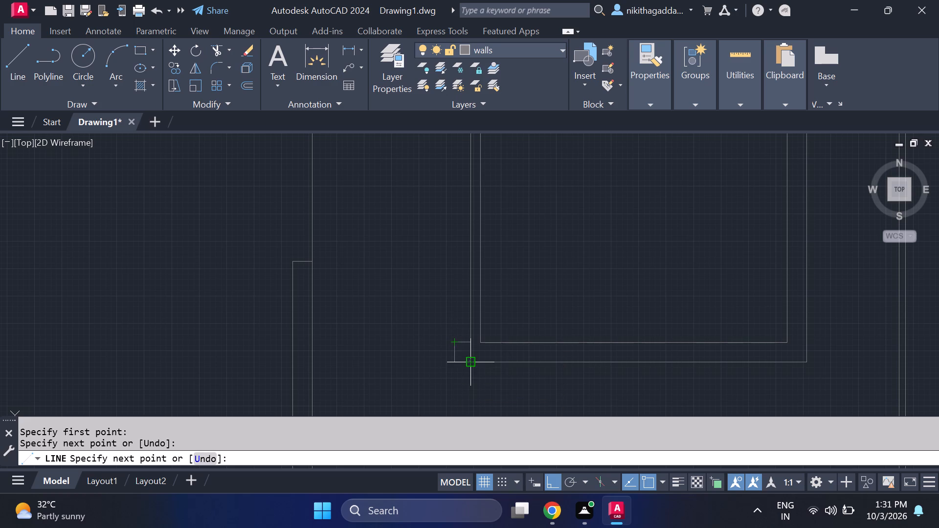
{"action": "left_click", "coordinate": [452, 363]}
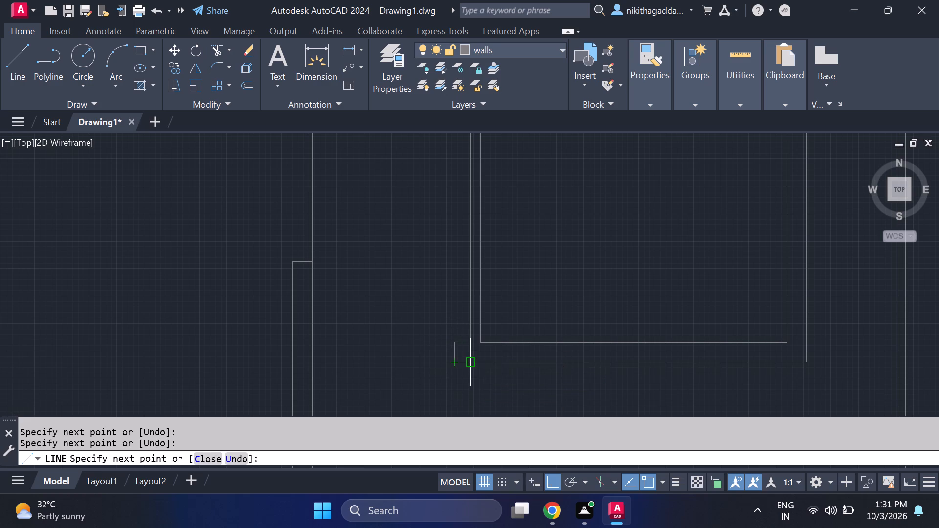
{"action": "left_click", "coordinate": [471, 362]}
{"action": "key", "text": "Escape"}
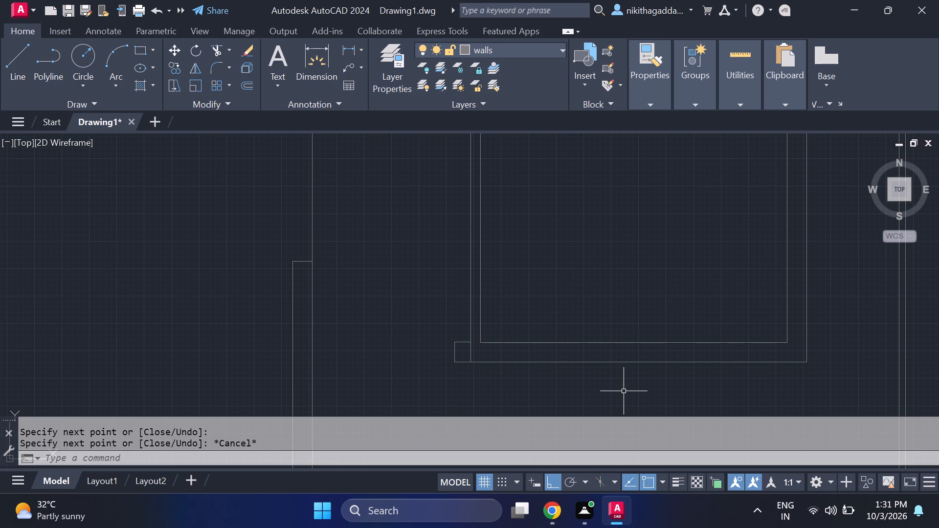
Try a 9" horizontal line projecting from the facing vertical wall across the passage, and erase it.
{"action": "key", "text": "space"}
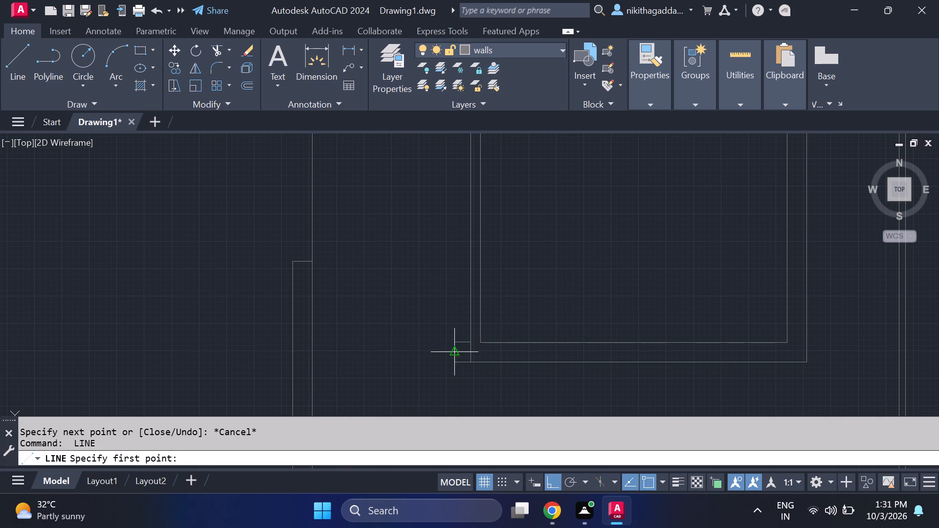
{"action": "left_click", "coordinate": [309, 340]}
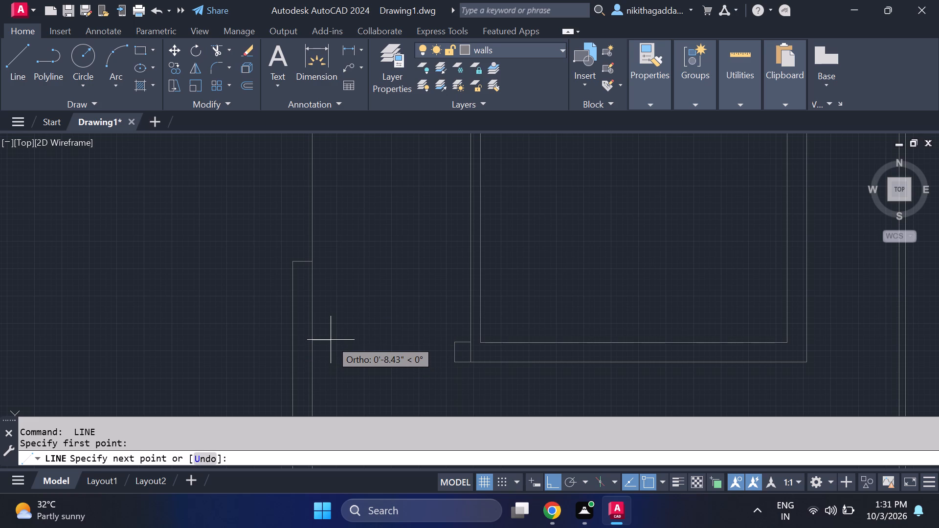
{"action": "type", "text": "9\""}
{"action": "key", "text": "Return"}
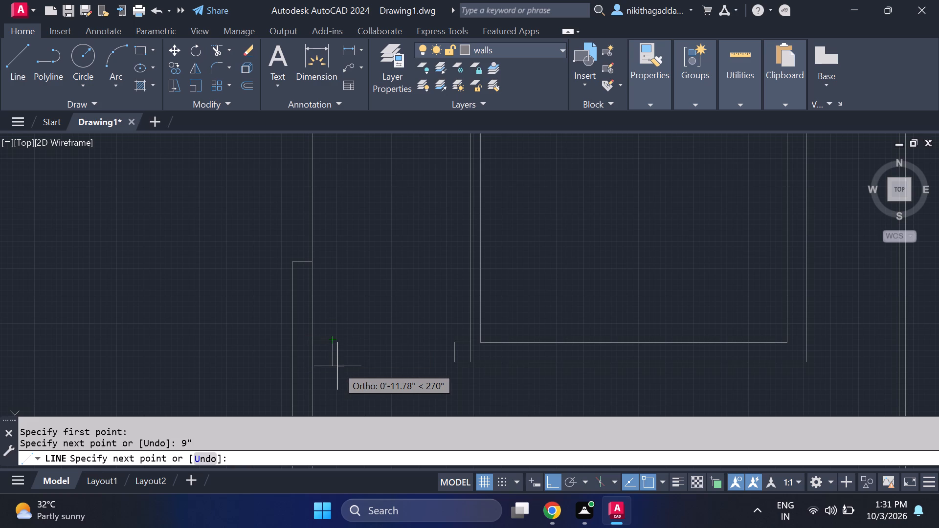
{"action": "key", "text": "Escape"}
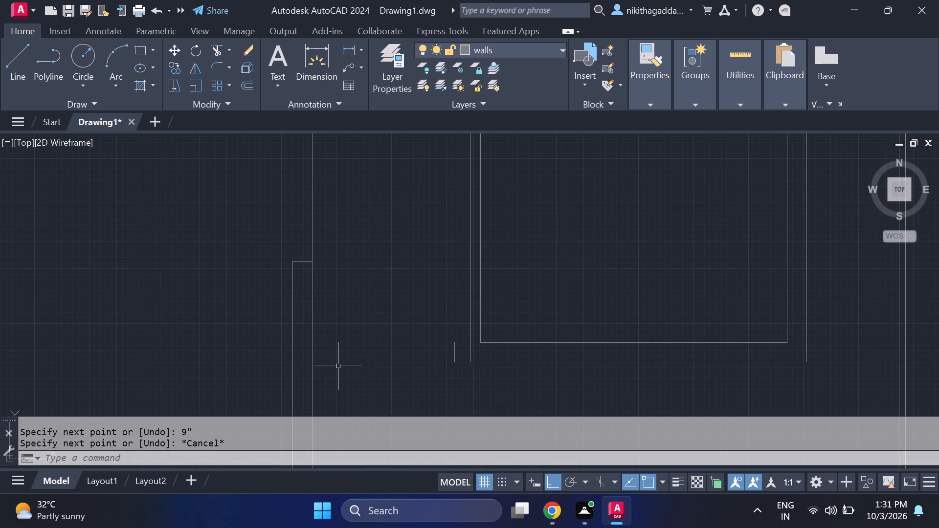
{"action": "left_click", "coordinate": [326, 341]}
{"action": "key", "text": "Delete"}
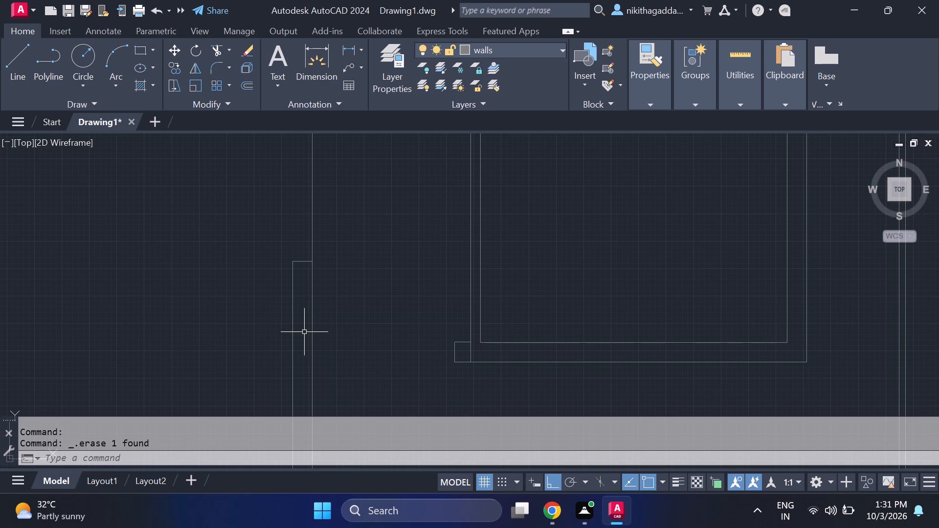
Draw a small three-sided pier outline on the facing vertical wall, level with the pier at the room's corner.
{"action": "key", "text": "l"}
{"action": "key", "text": "Return"}
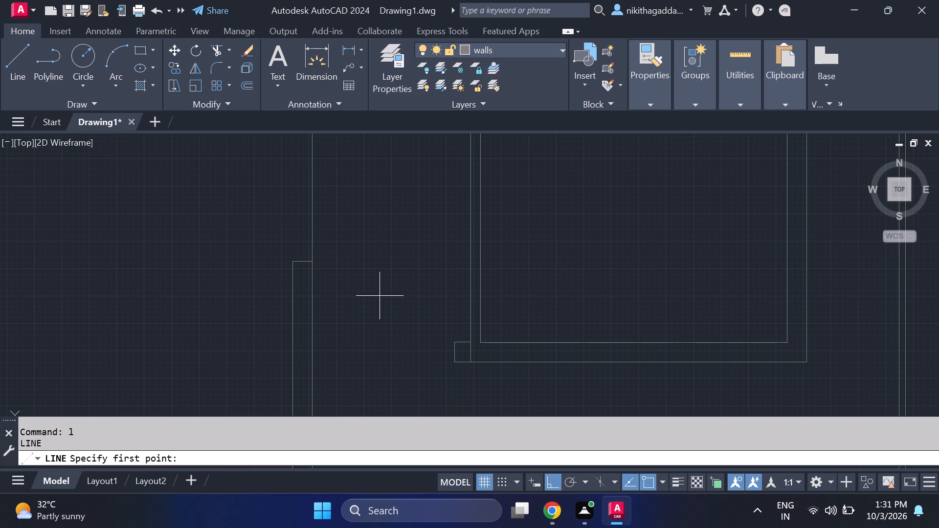
{"action": "left_click", "coordinate": [308, 343]}
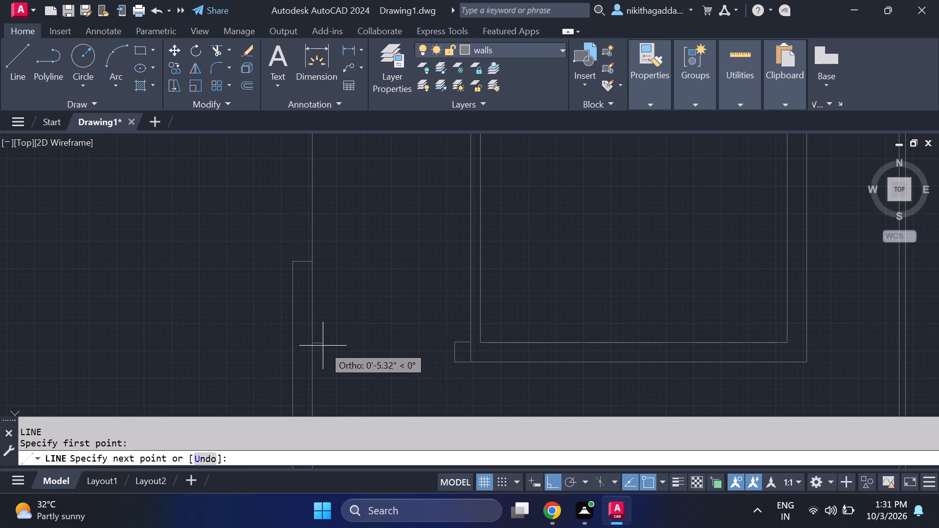
{"action": "left_click", "coordinate": [325, 347]}
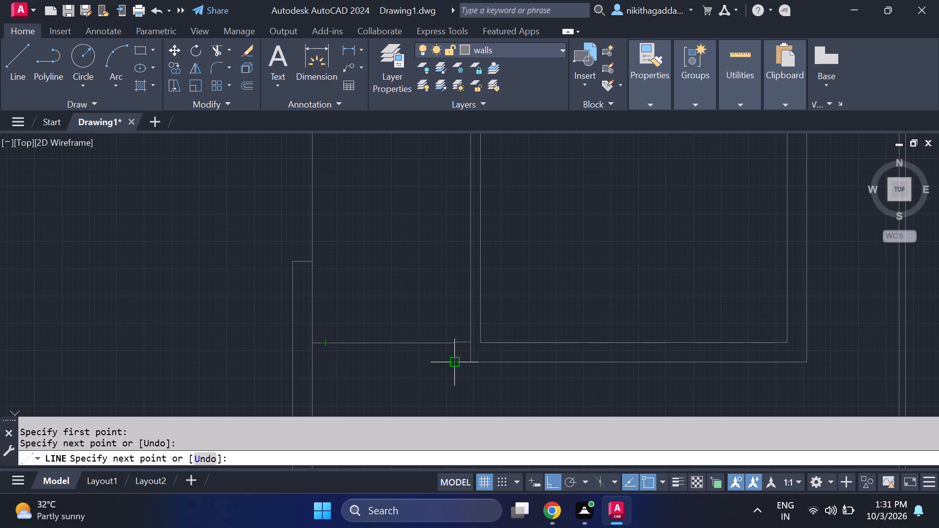
{"action": "left_click", "coordinate": [324, 365]}
{"action": "left_click", "coordinate": [312, 361]}
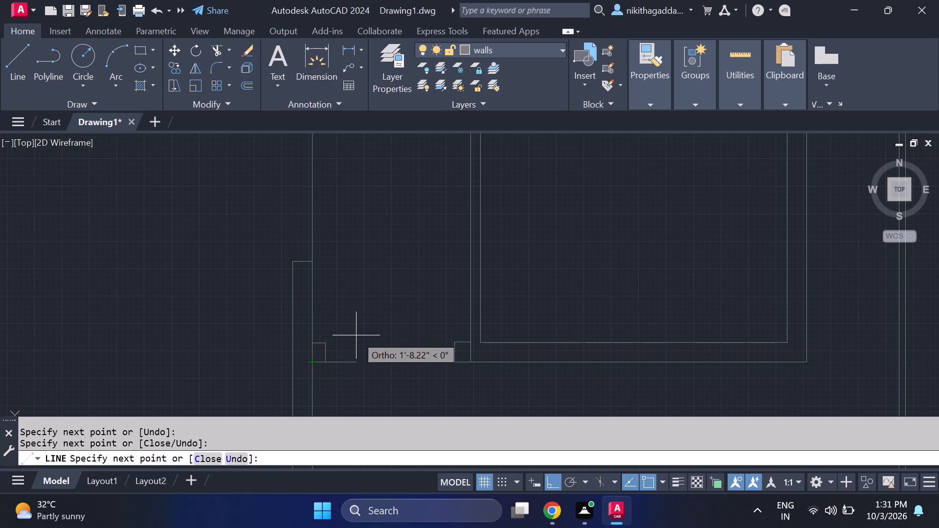
{"action": "key", "text": "Escape"}
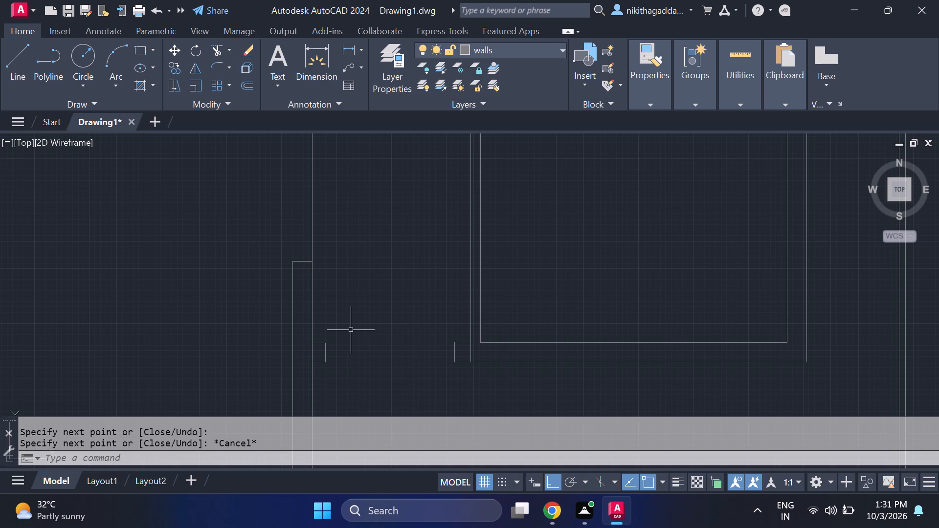
Trim the facing vertical wall's line between the new pier's upper and lower edges.
{"action": "type", "text": "tr"}
{"action": "key", "text": "Return"}
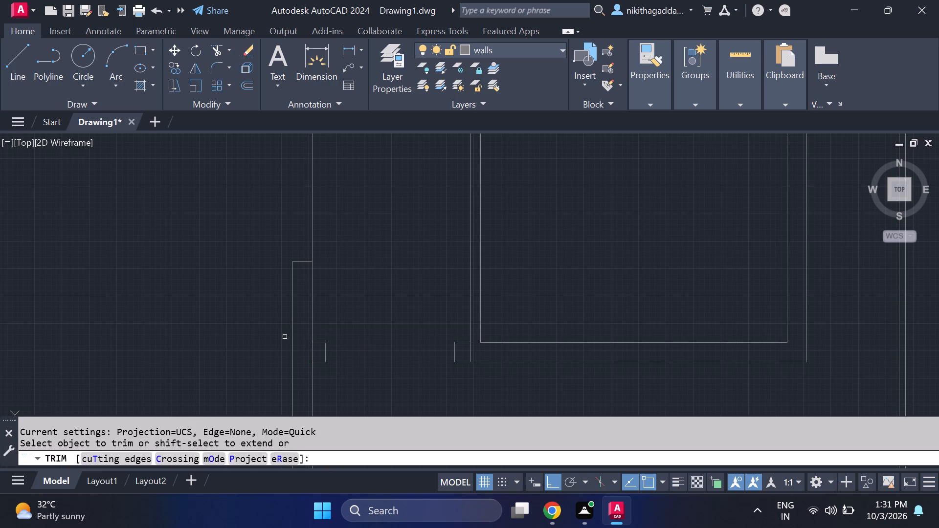
{"action": "left_click", "coordinate": [313, 350]}
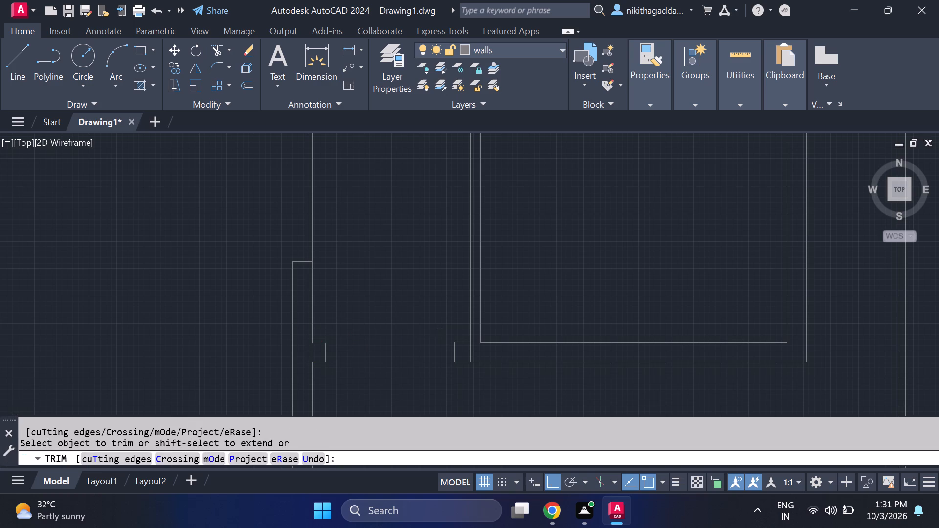
{"action": "scroll", "coordinate": [416, 346], "scroll_direction": "down", "scroll_amount": 3}
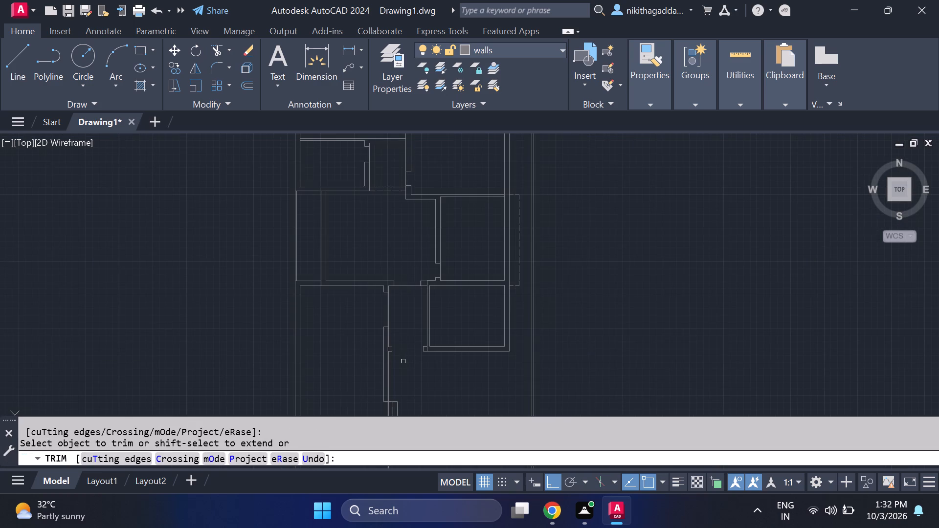
{"action": "scroll", "coordinate": [402, 359], "scroll_direction": "up", "scroll_amount": 2}
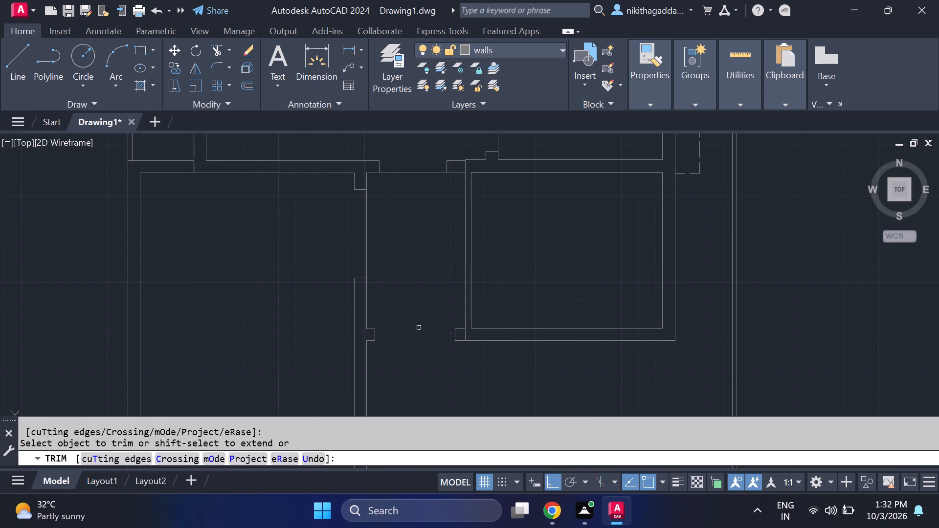
{"action": "key", "text": "Escape"}
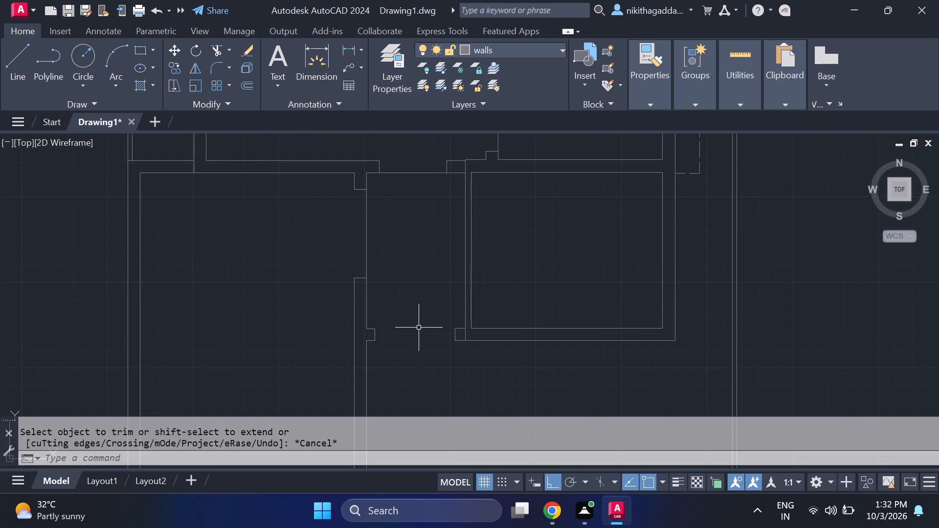
Draw a short vertical line across the lower-right room's bottom wall, just right of its lower-left inner corner.
{"action": "key", "text": "l"}
{"action": "key", "text": "Return"}
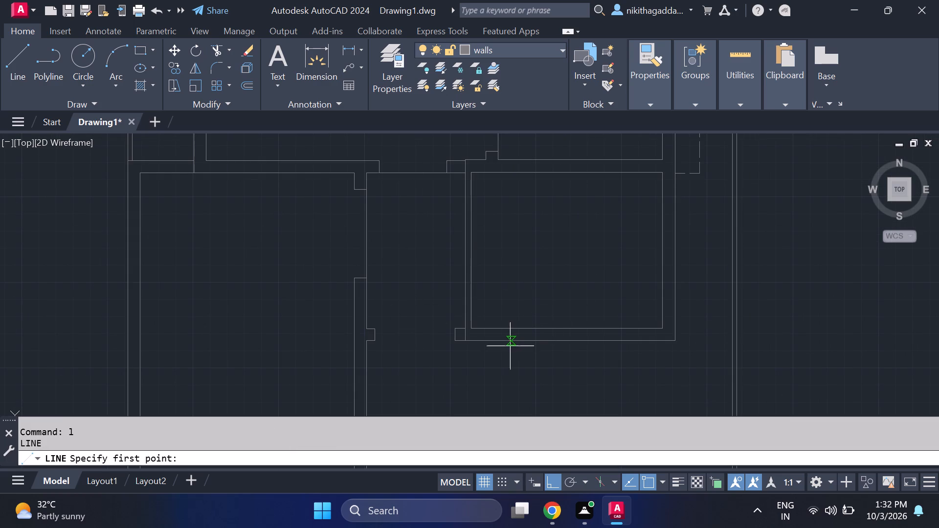
{"action": "left_click", "coordinate": [479, 329]}
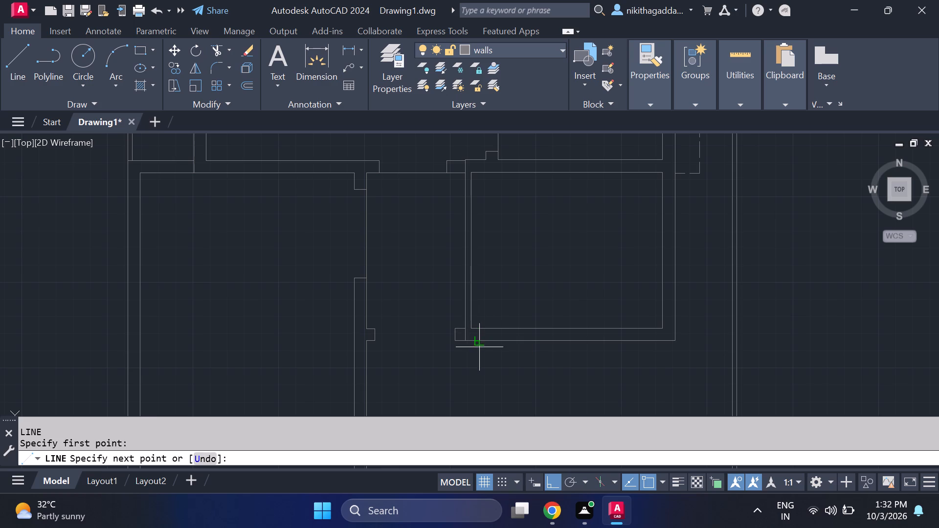
{"action": "left_click", "coordinate": [479, 341]}
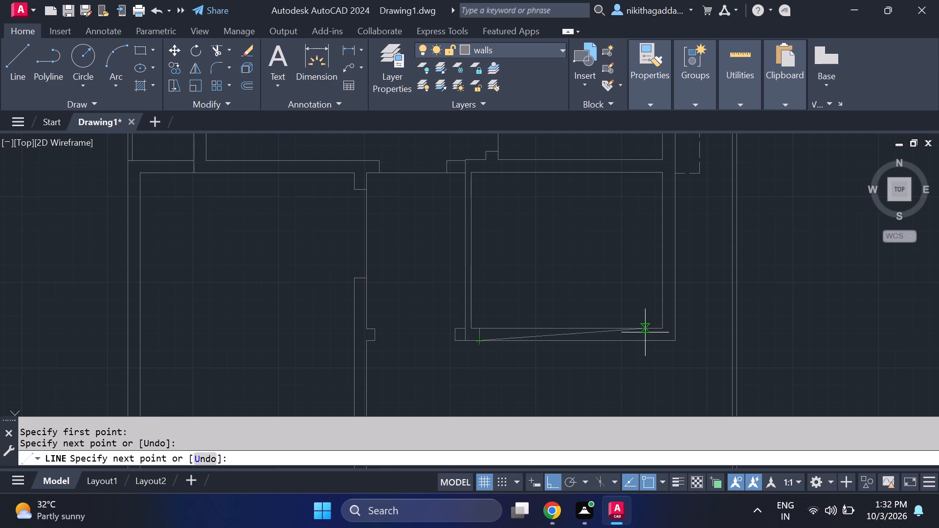
{"action": "key", "text": "Escape"}
Trim the room's outer left wall line where it crosses the base of the corner pier.
{"action": "type", "text": "tr"}
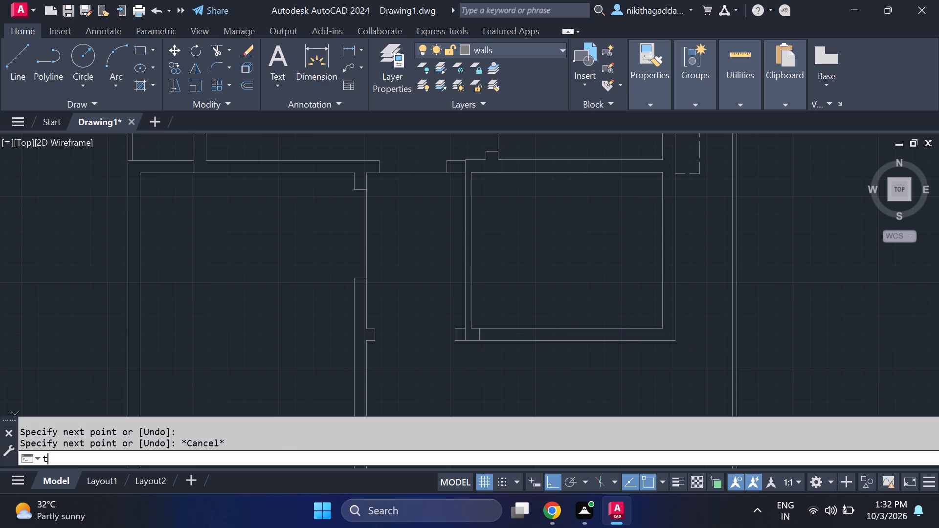
{"action": "key", "text": "Return"}
{"action": "left_click", "coordinate": [466, 335]}
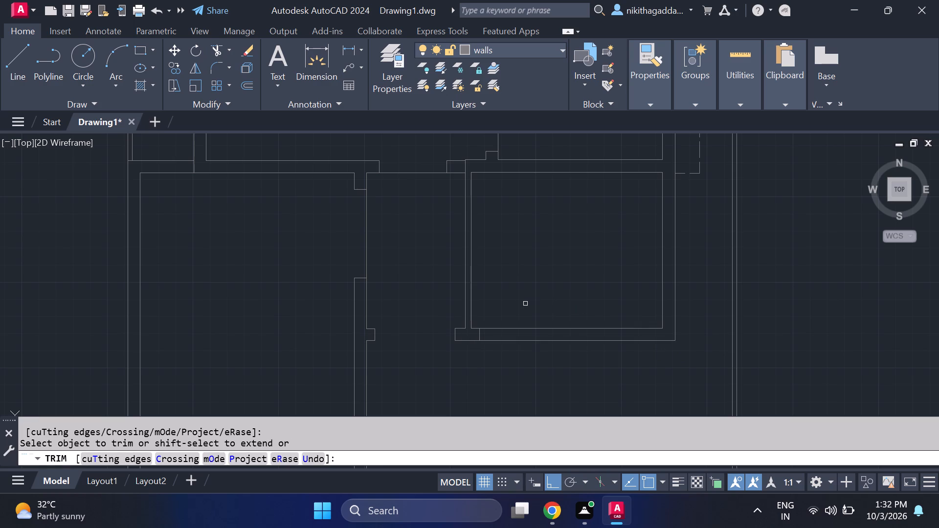
{"action": "key", "text": "Escape"}
Draw a short horizontal line across the lower-right room's left wall, just above the corner pier.
{"action": "key", "text": "l"}
{"action": "key", "text": "Return"}
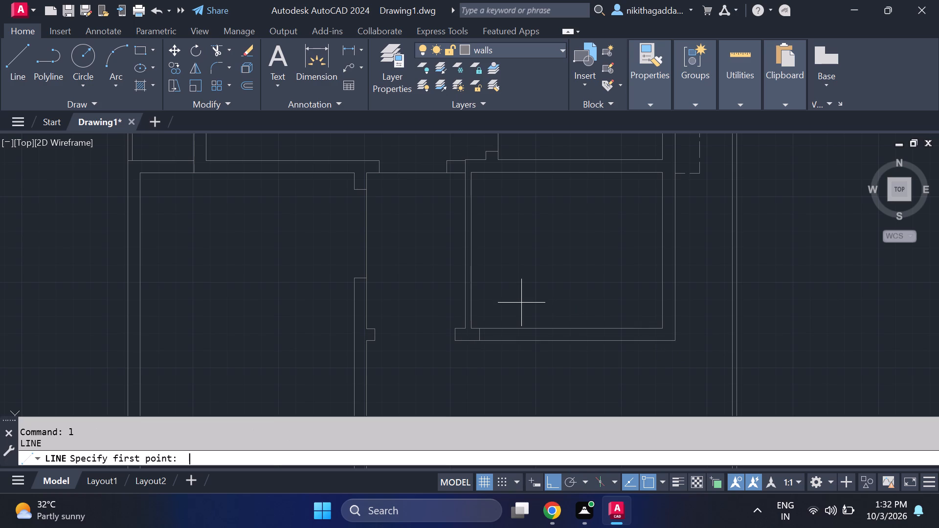
{"action": "scroll", "coordinate": [486, 328], "scroll_direction": "up", "scroll_amount": 1}
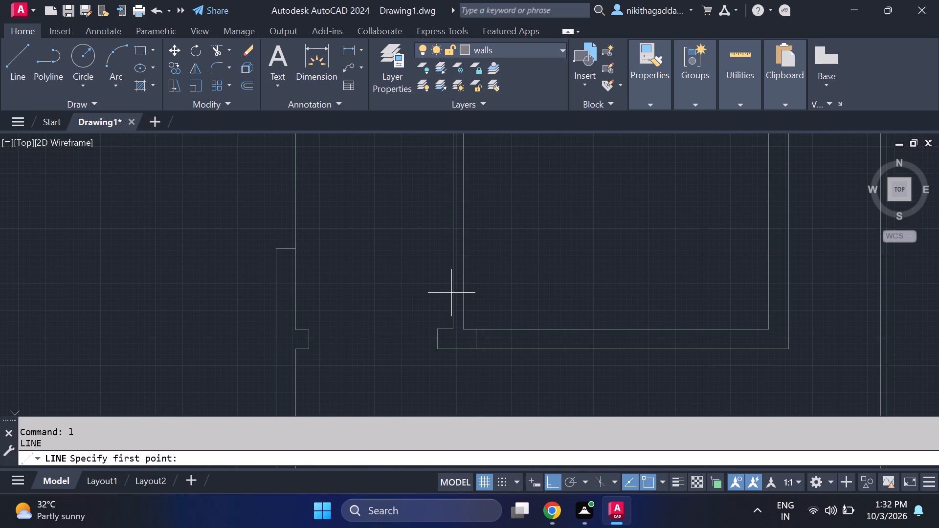
{"action": "left_click", "coordinate": [454, 313]}
{"action": "left_click", "coordinate": [468, 311]}
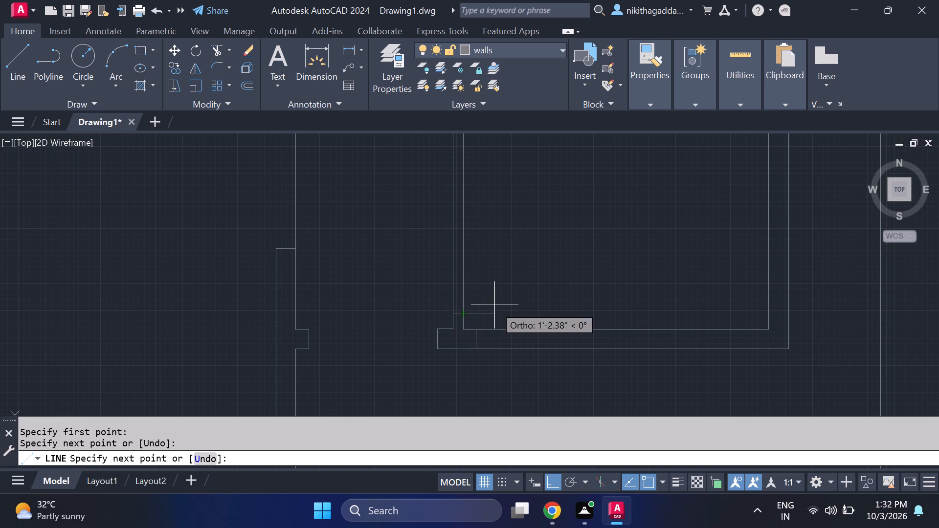
{"action": "key", "text": "Escape"}
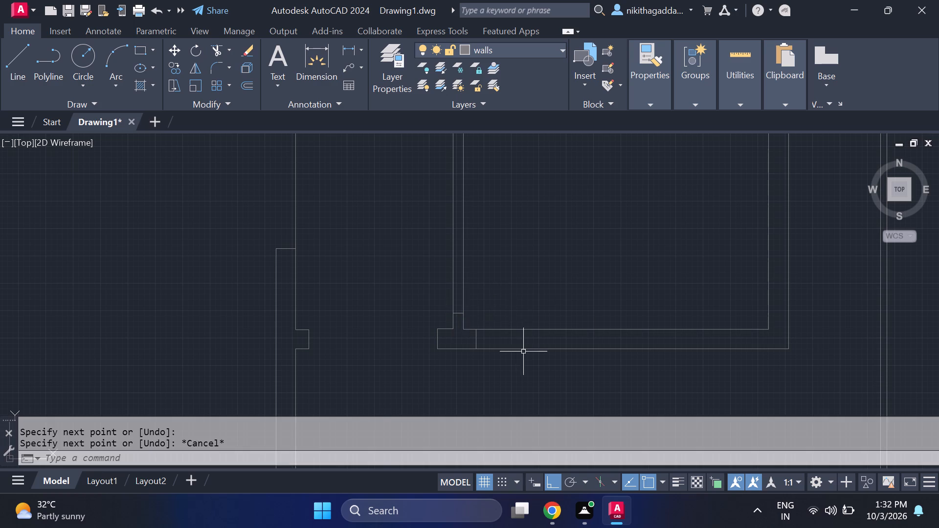
Draw a second short vertical line across the lower-right room's bottom wall, a short distance right of the existing one near the pier.
{"action": "scroll", "coordinate": [529, 354], "scroll_direction": "down", "scroll_amount": 2}
{"action": "key", "text": "l"}
{"action": "key", "text": "Return"}
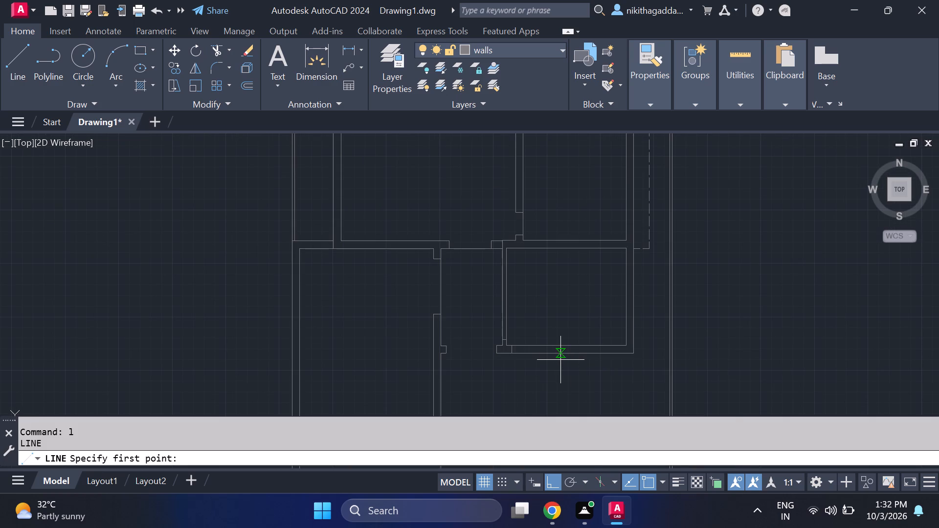
{"action": "scroll", "coordinate": [560, 360], "scroll_direction": "up", "scroll_amount": 1}
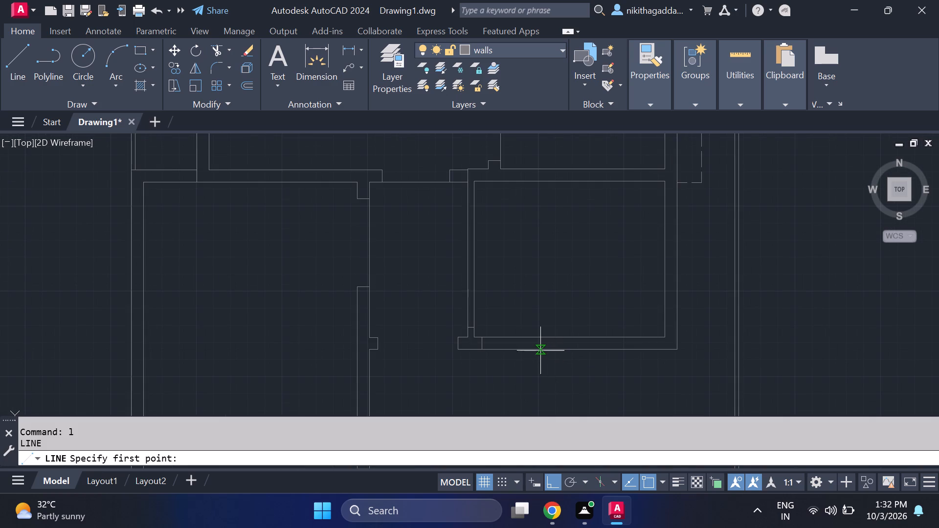
{"action": "left_click", "coordinate": [522, 350]}
{"action": "left_click", "coordinate": [520, 333]}
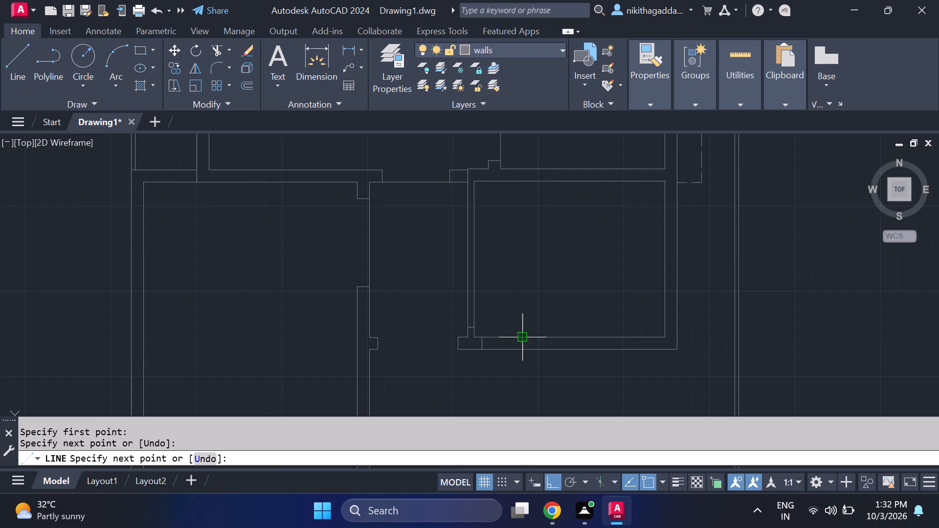
{"action": "key", "text": "Escape"}
Trim the bottom wall's inner line between the two short vertical lines.
{"action": "type", "text": "tr"}
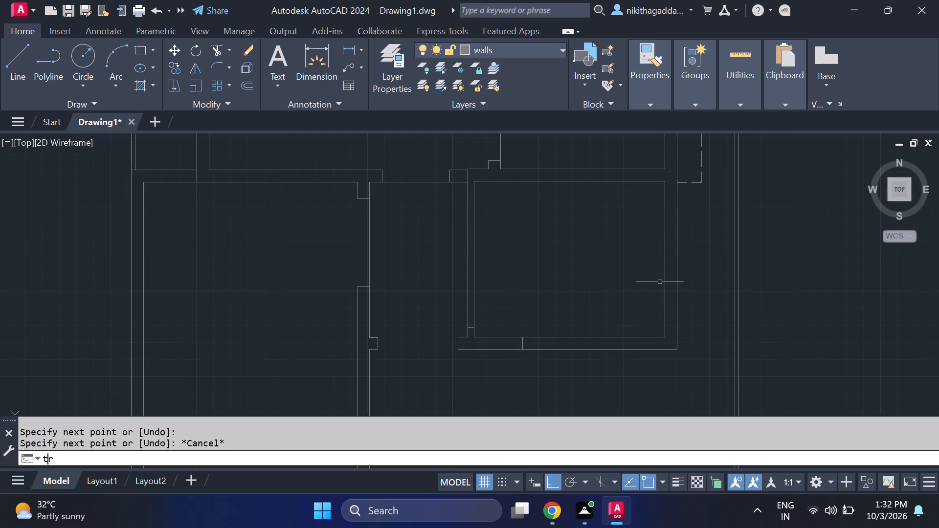
{"action": "key", "text": "Return"}
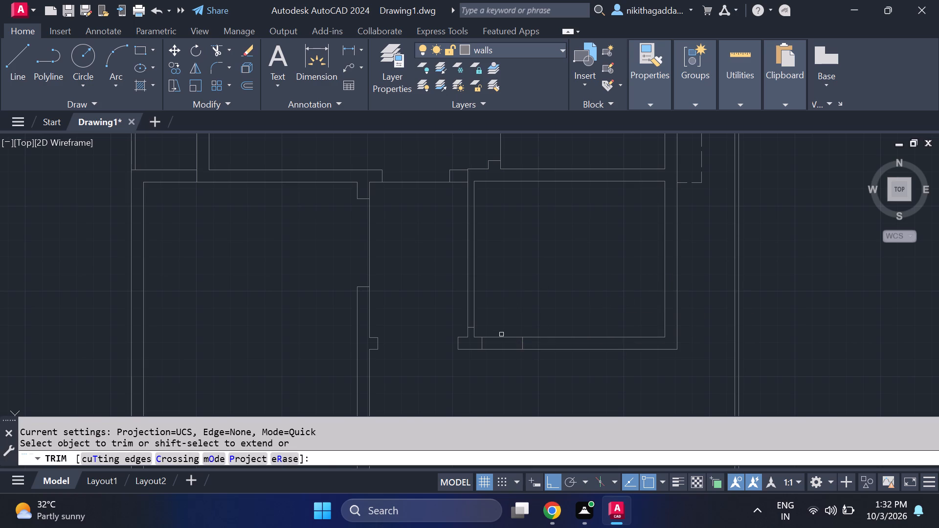
{"action": "left_click", "coordinate": [500, 337]}
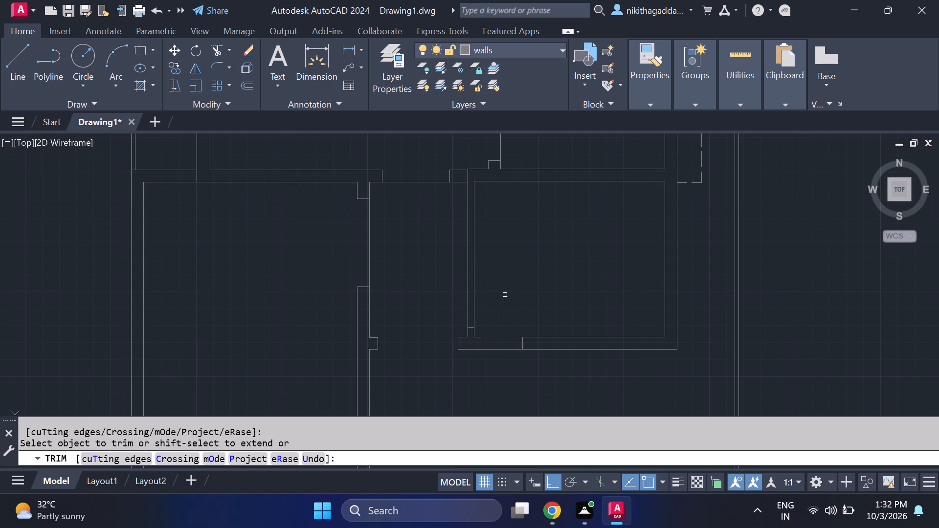
{"action": "key", "text": "Escape"}
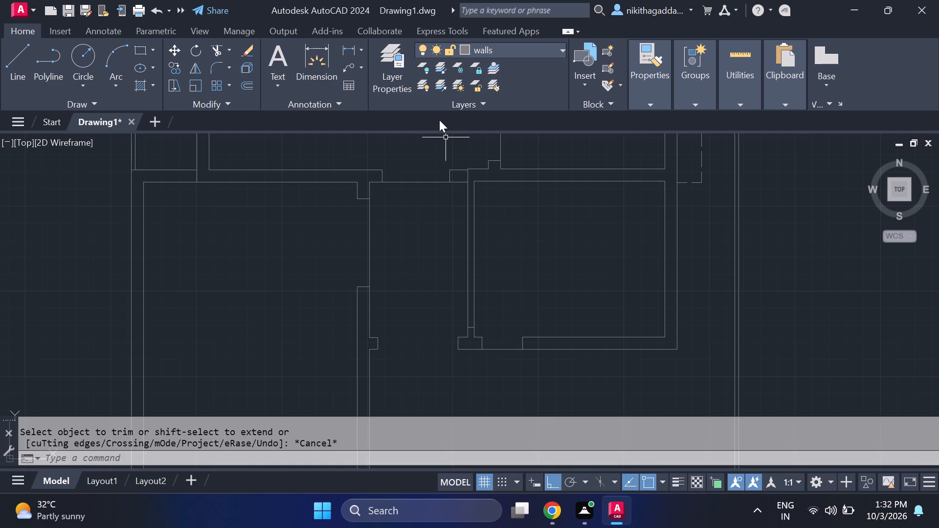
Draw a short horizontal line across the lower-right room's left wall, level with the end of the facing wall across the passage.
{"action": "key", "text": "l"}
{"action": "key", "text": "Return"}
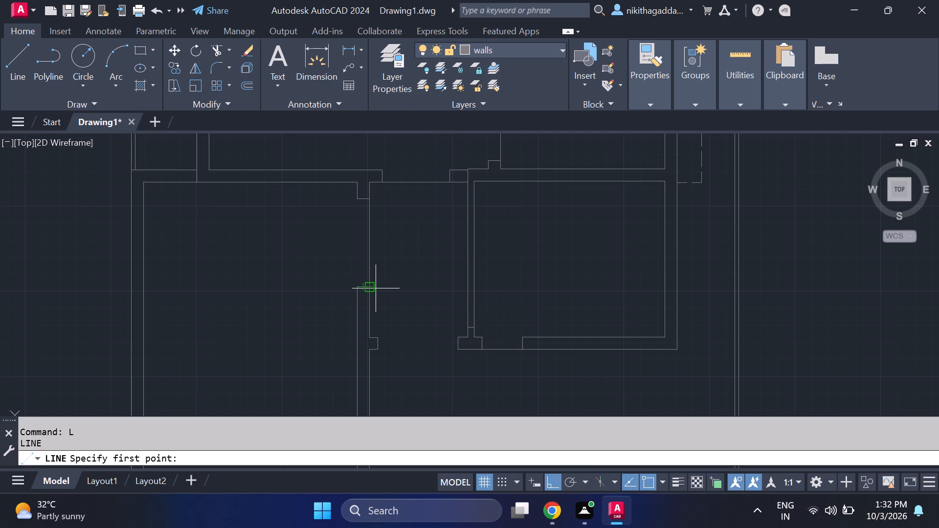
{"action": "left_click", "coordinate": [466, 287]}
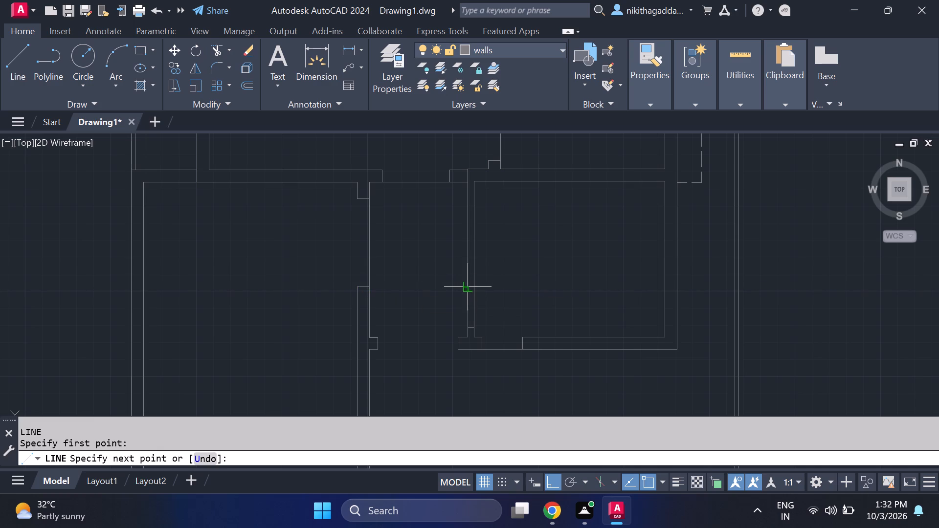
{"action": "left_click", "coordinate": [476, 286]}
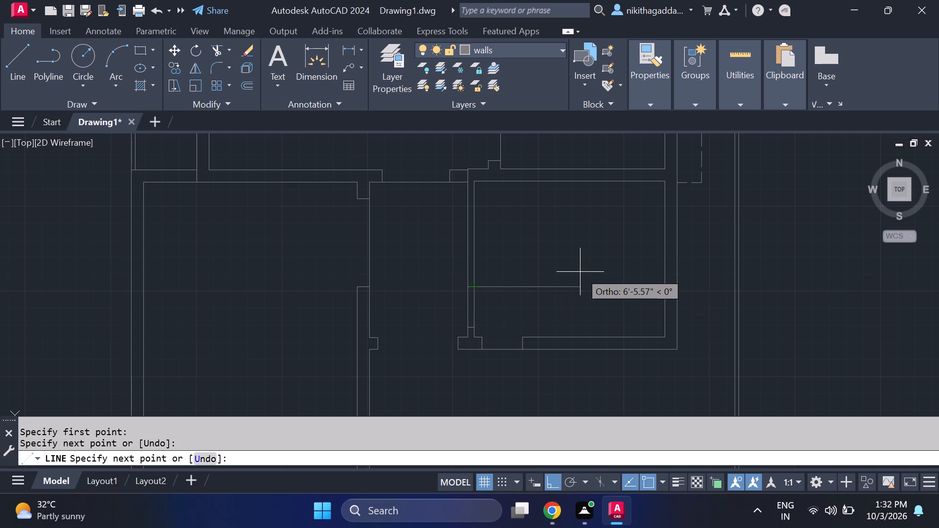
{"action": "key", "text": "Escape"}
Trim both lines of the room's left wall between the two short horizontal lines to form an opening.
{"action": "scroll", "coordinate": [503, 324], "scroll_direction": "up", "scroll_amount": 2}
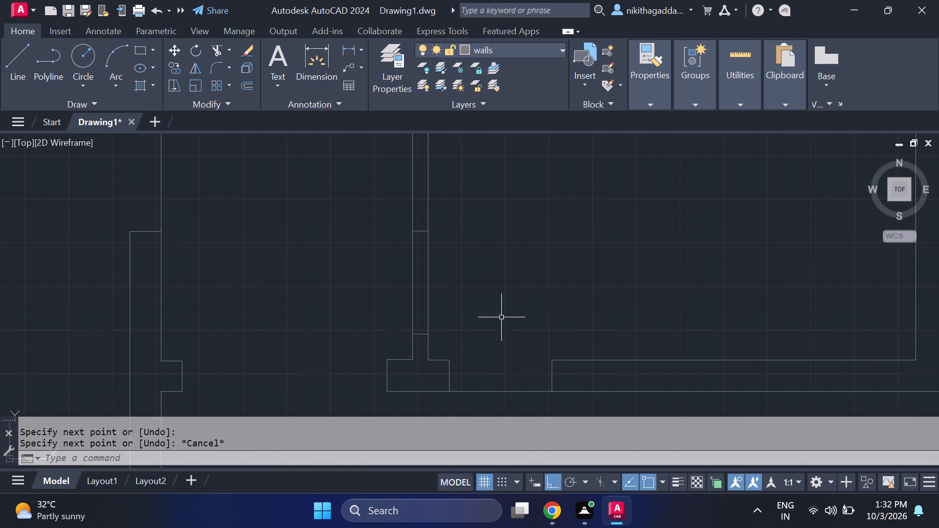
{"action": "left_click_drag", "start_coordinate": [468, 284], "coordinate": [446, 273]}
{"action": "left_click", "coordinate": [389, 294]}
{"action": "key", "text": "Escape"}
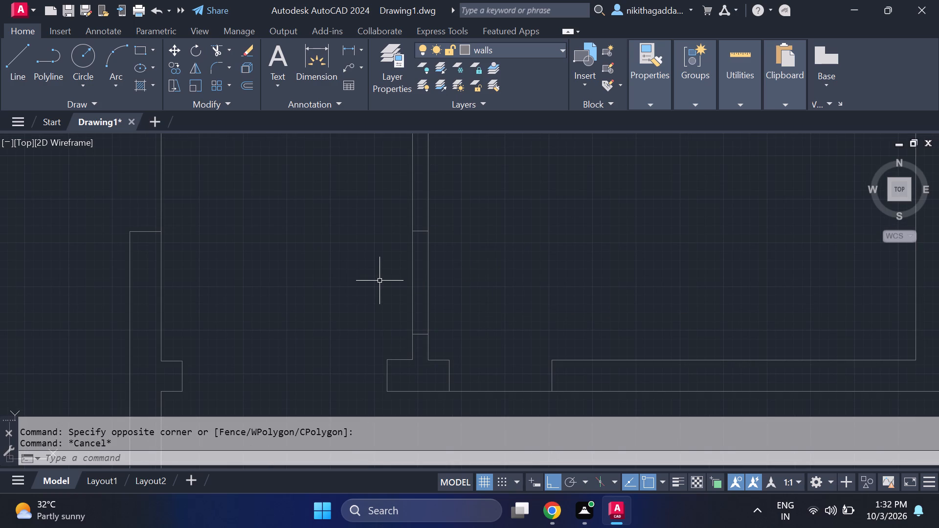
{"action": "type", "text": "tr"}
{"action": "key", "text": "Return"}
{"action": "left_click_drag", "start_coordinate": [443, 280], "coordinate": [386, 289]}
{"action": "key", "text": "Escape"}
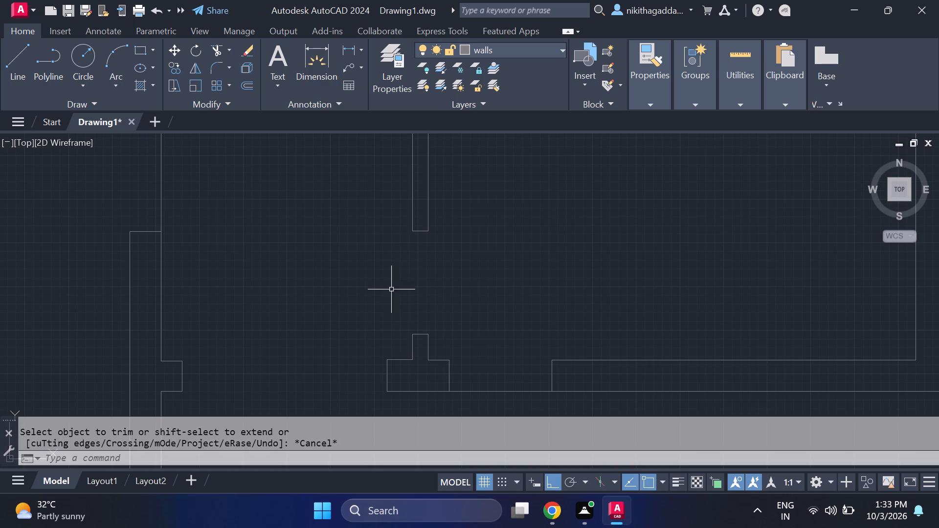
Draw two vertical lines across the left-wall opening, joining its upper and lower ends along both wall faces.
{"action": "left_click", "coordinate": [639, 108]}
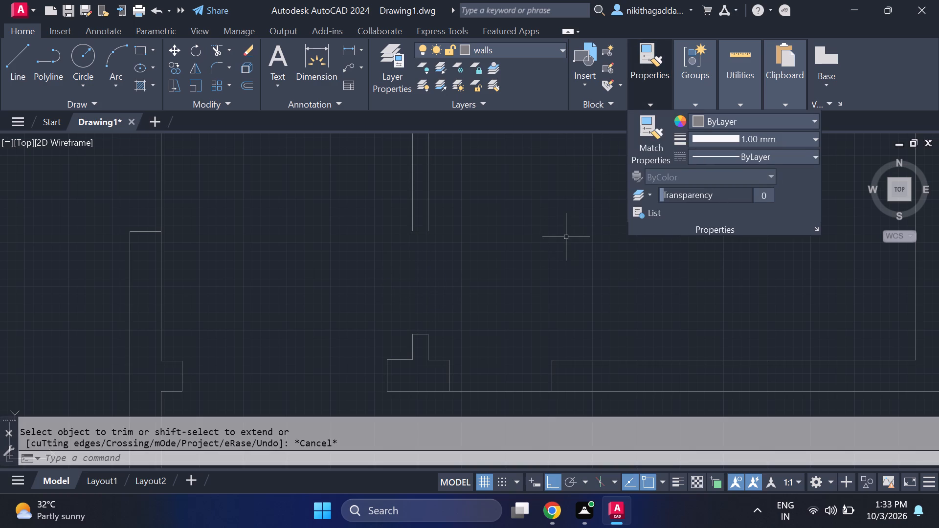
{"action": "key", "text": "Escape"}
{"action": "key", "text": "l"}
{"action": "key", "text": "Return"}
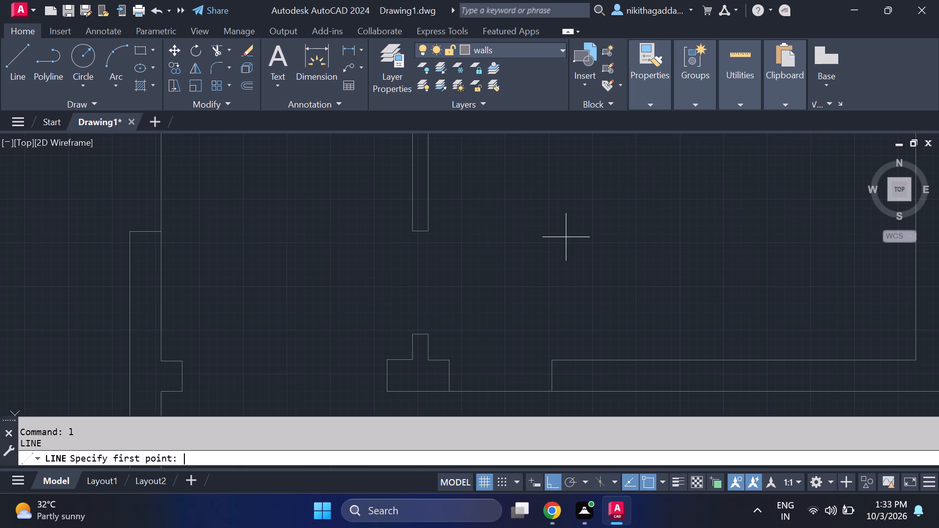
{"action": "left_click", "coordinate": [414, 233]}
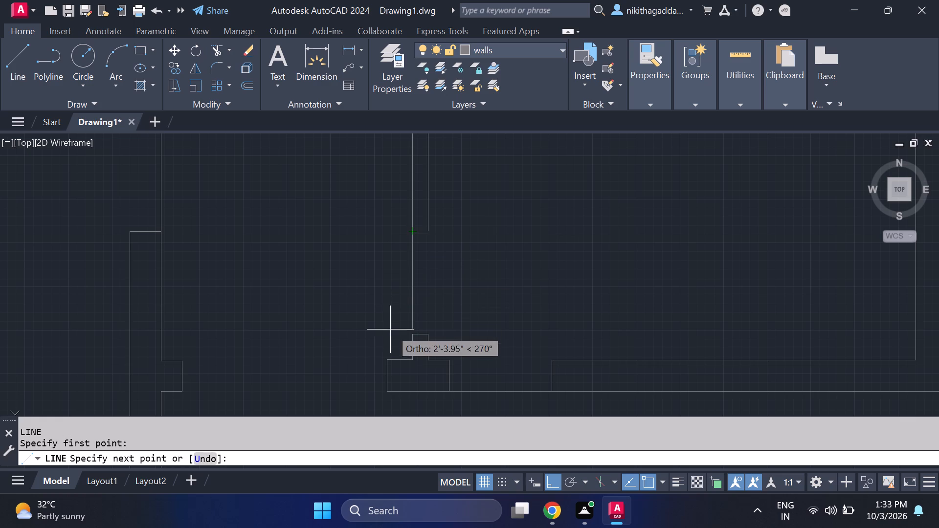
{"action": "left_click", "coordinate": [414, 337]}
{"action": "key", "text": "Escape"}
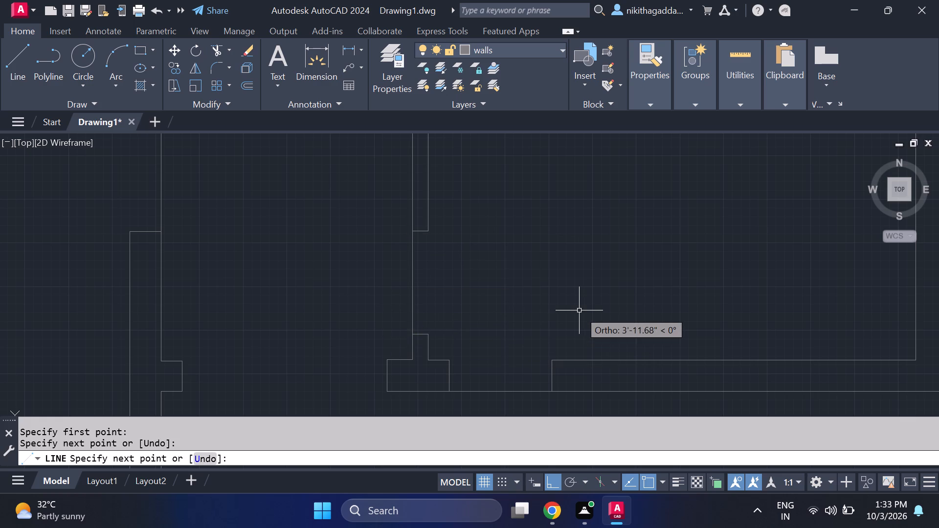
{"action": "key", "text": "space"}
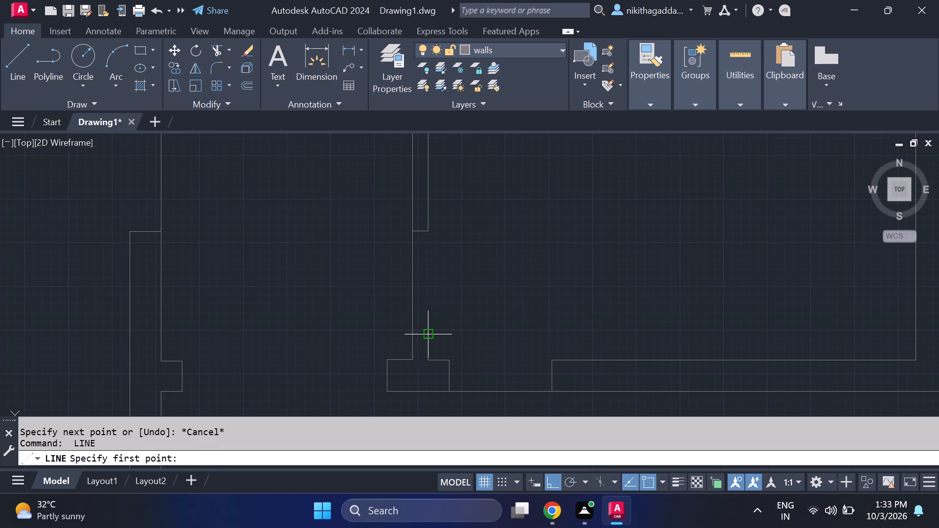
{"action": "left_click", "coordinate": [430, 336]}
{"action": "left_click", "coordinate": [428, 228]}
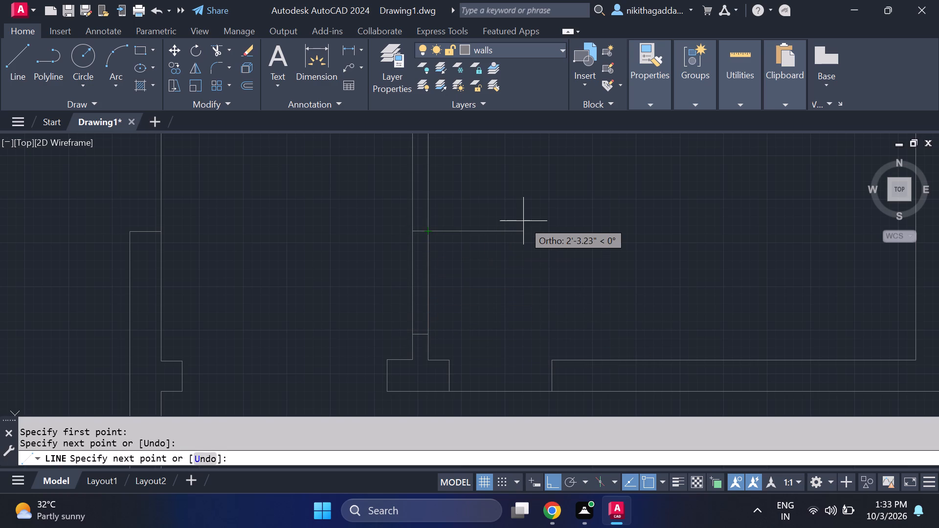
{"action": "key", "text": "Escape"}
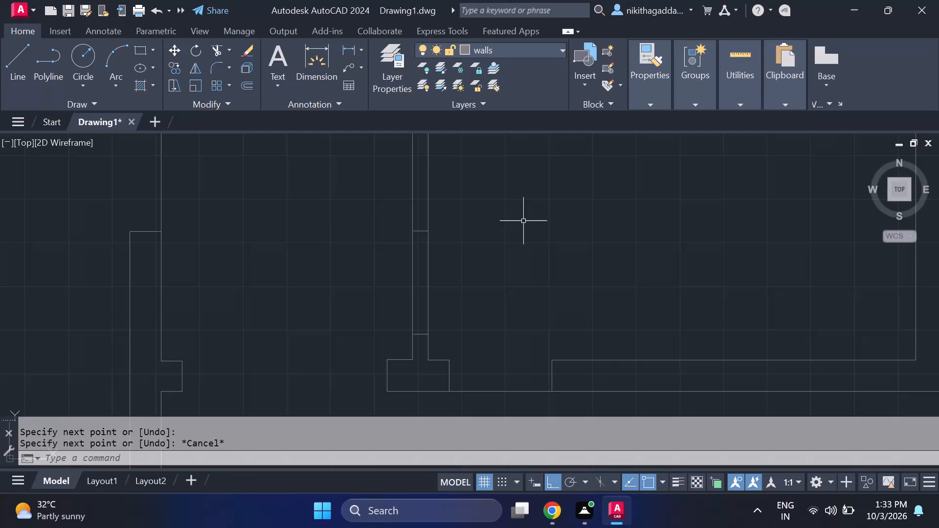
Change the linetype of the two vertical lines across the left-wall opening to ACAD_ISO02W100.
{"action": "left_click", "coordinate": [450, 283]}
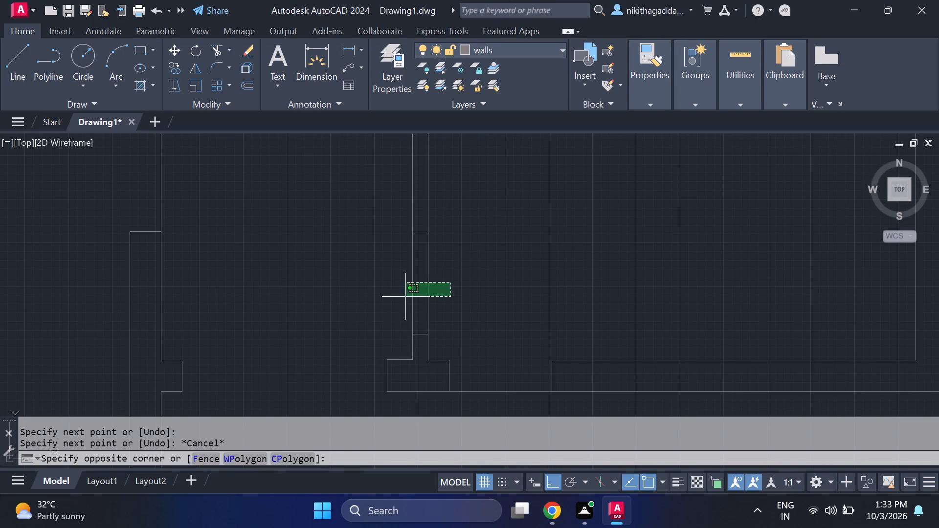
{"action": "left_click", "coordinate": [389, 300]}
{"action": "left_click", "coordinate": [635, 97]}
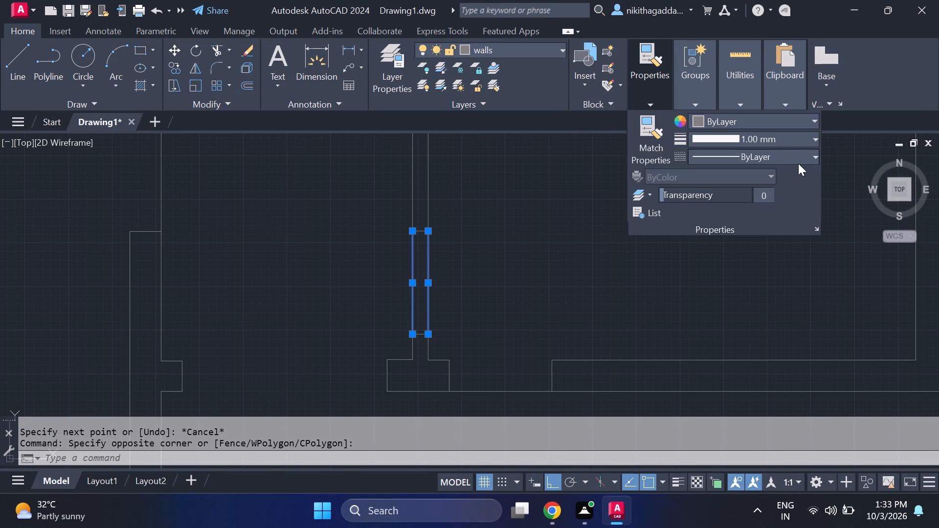
{"action": "left_click", "coordinate": [801, 156]}
{"action": "left_click", "coordinate": [776, 203]}
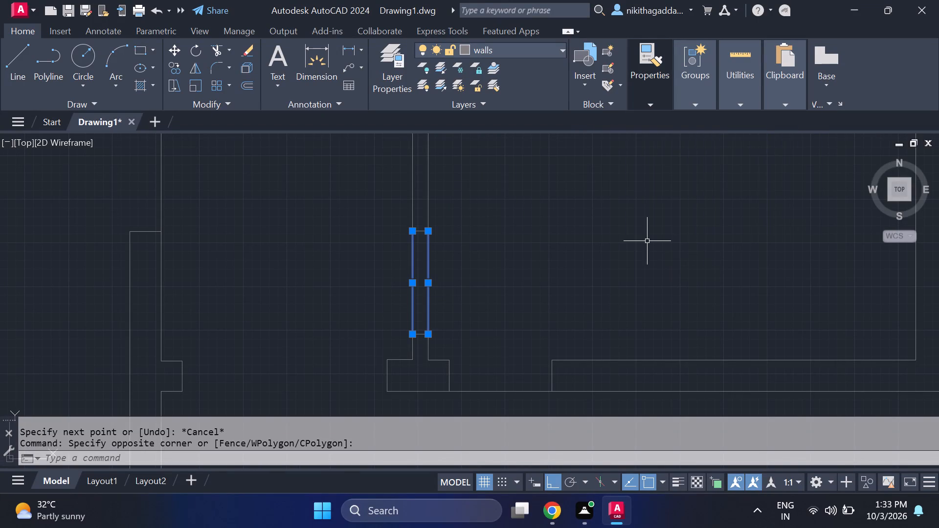
{"action": "key", "text": "Escape"}
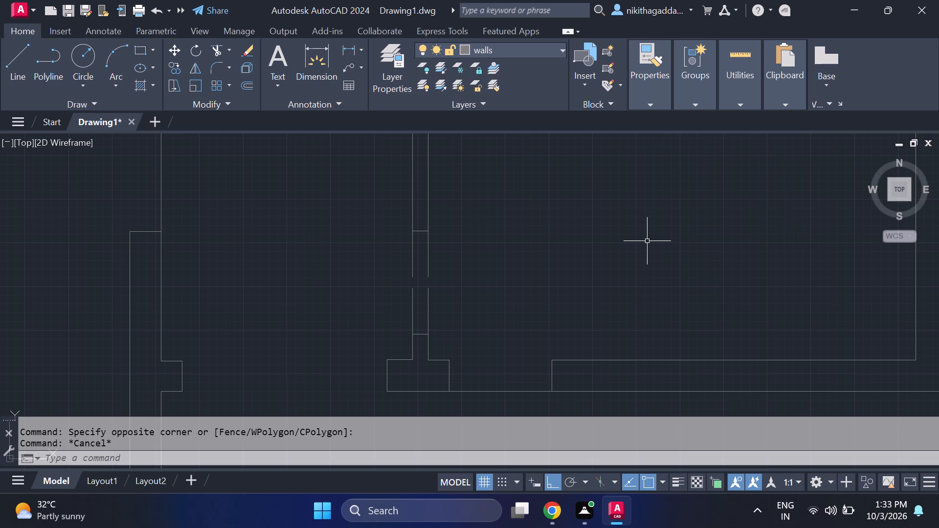
Make ACAD_ISO02W100 (ISO dash) the current linetype in the Linetype Manager.
{"action": "left_click", "coordinate": [654, 98]}
{"action": "left_click", "coordinate": [806, 158]}
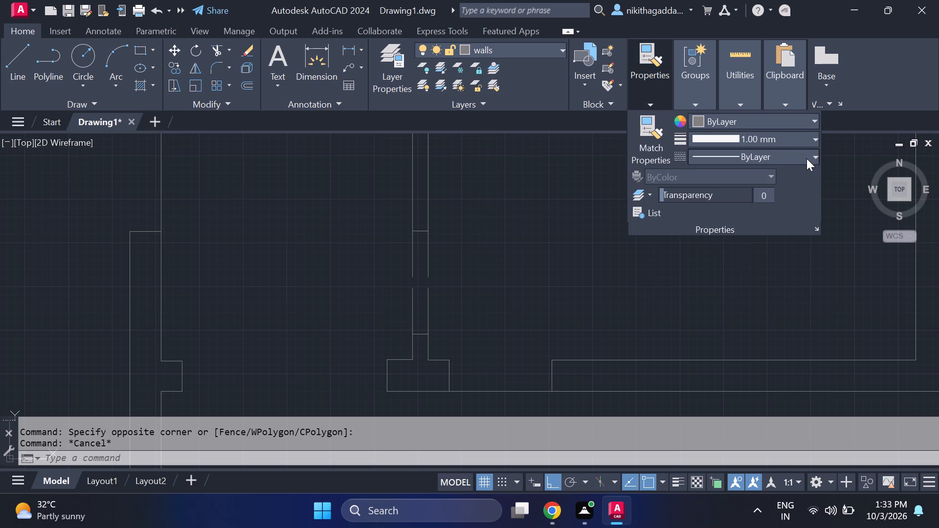
{"action": "left_click", "coordinate": [707, 245]}
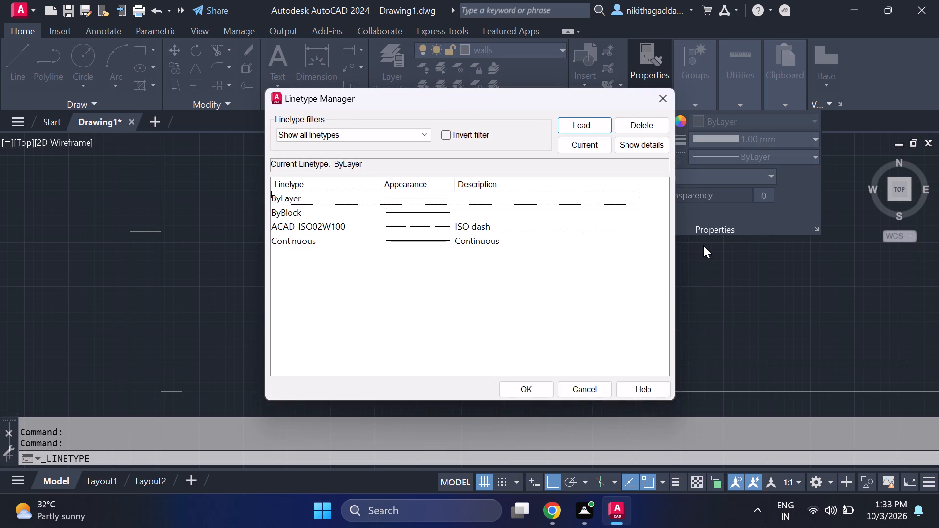
{"action": "left_click", "coordinate": [521, 227]}
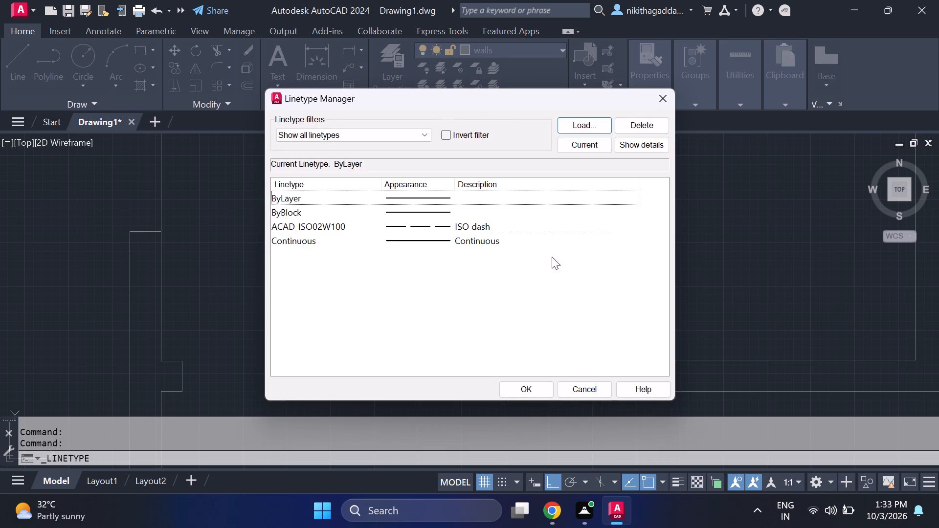
{"action": "left_click", "coordinate": [570, 146]}
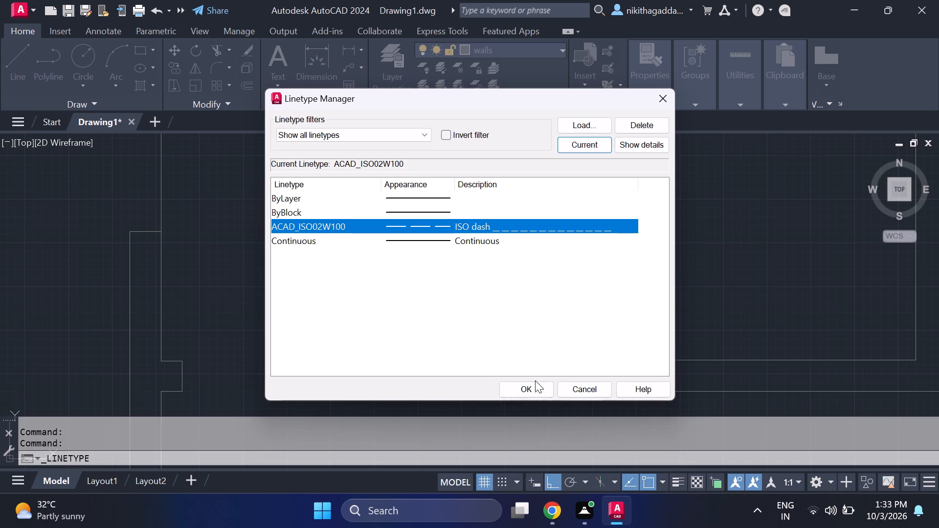
{"action": "left_click", "coordinate": [535, 387]}
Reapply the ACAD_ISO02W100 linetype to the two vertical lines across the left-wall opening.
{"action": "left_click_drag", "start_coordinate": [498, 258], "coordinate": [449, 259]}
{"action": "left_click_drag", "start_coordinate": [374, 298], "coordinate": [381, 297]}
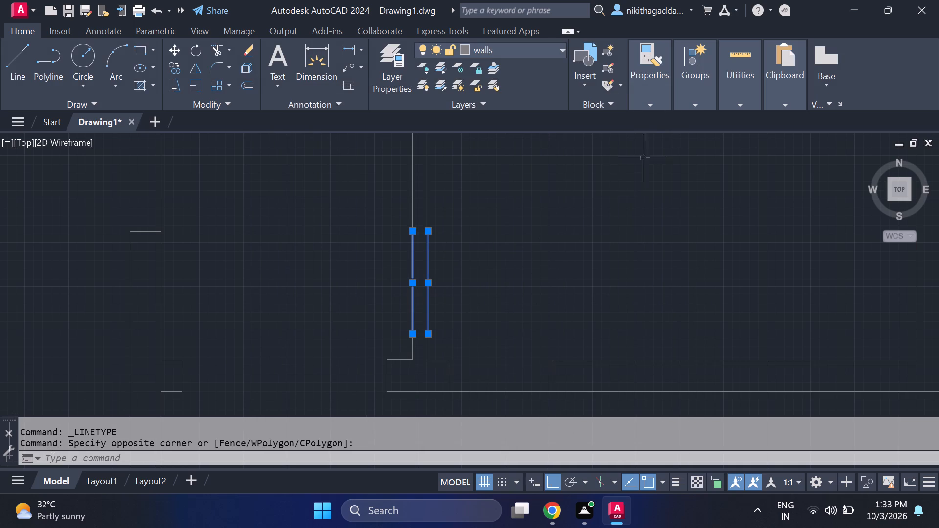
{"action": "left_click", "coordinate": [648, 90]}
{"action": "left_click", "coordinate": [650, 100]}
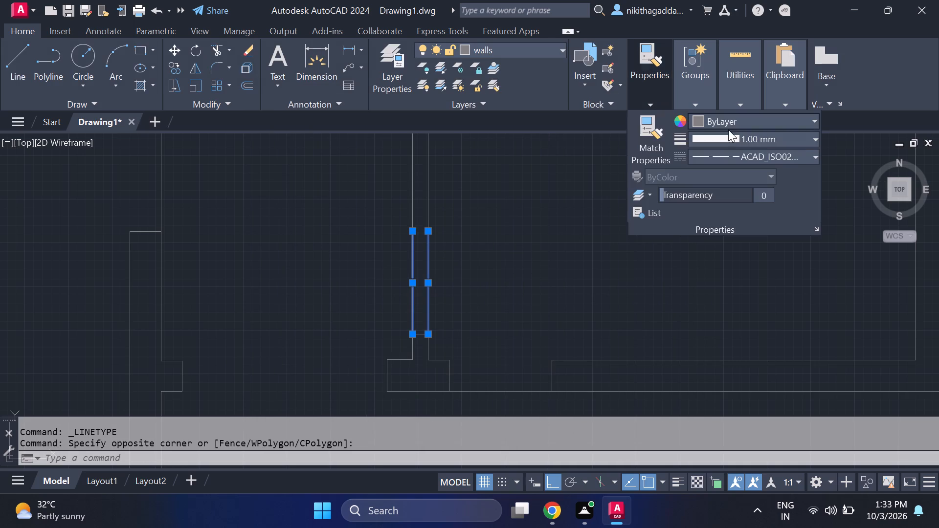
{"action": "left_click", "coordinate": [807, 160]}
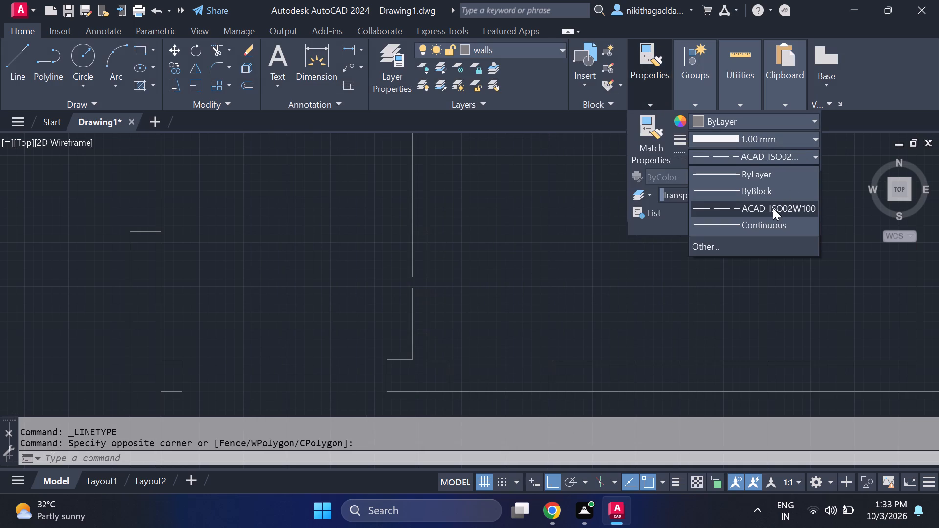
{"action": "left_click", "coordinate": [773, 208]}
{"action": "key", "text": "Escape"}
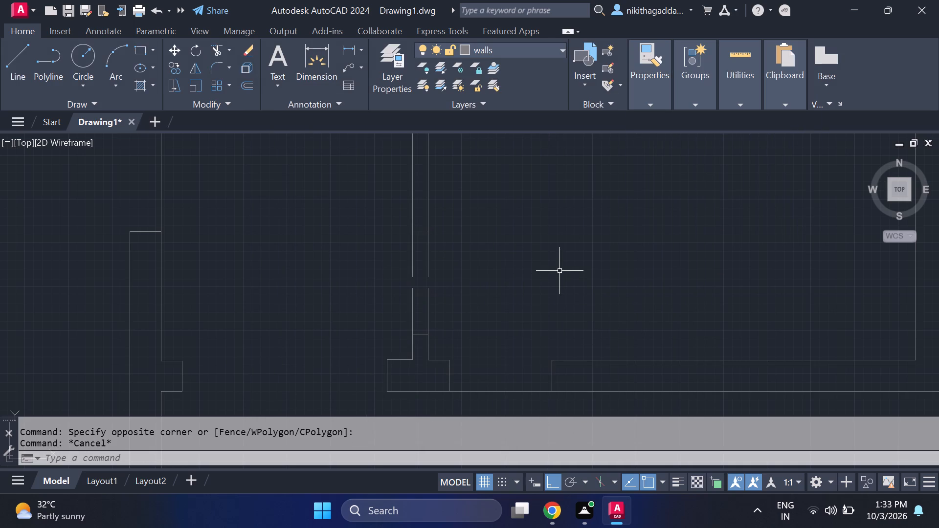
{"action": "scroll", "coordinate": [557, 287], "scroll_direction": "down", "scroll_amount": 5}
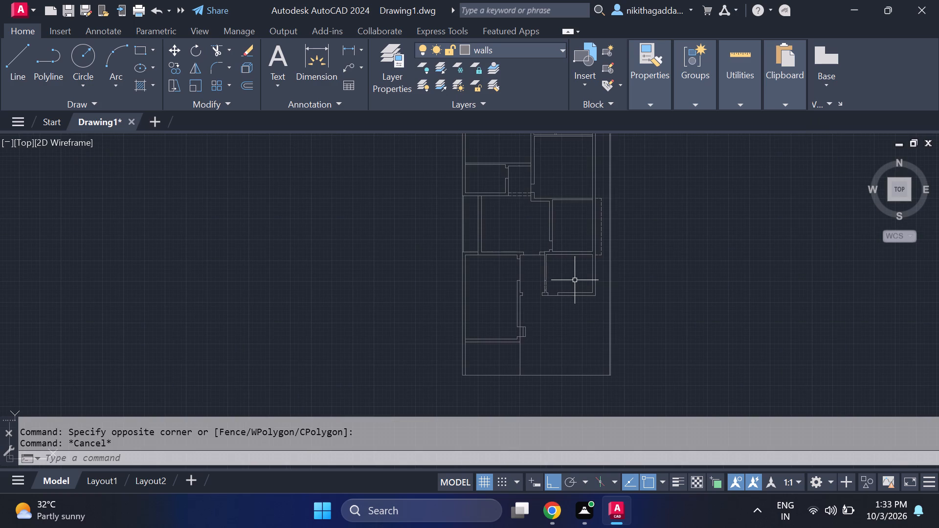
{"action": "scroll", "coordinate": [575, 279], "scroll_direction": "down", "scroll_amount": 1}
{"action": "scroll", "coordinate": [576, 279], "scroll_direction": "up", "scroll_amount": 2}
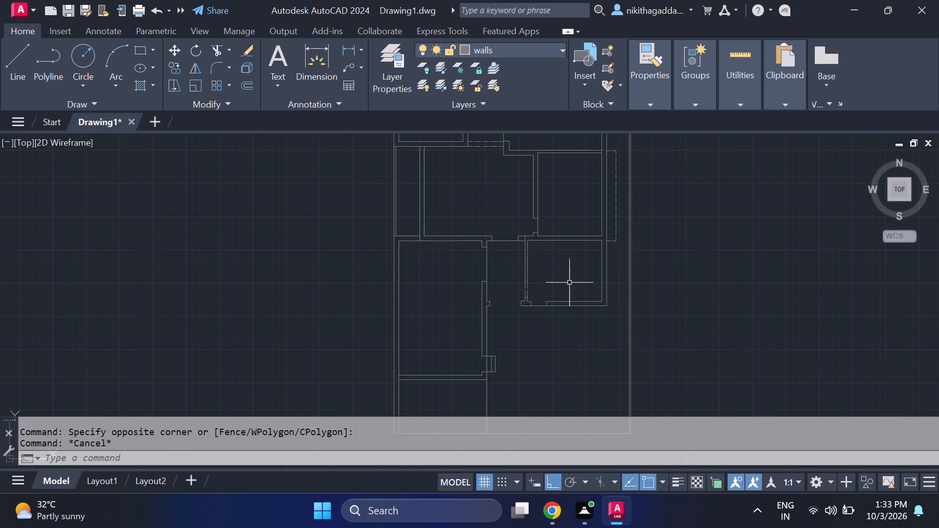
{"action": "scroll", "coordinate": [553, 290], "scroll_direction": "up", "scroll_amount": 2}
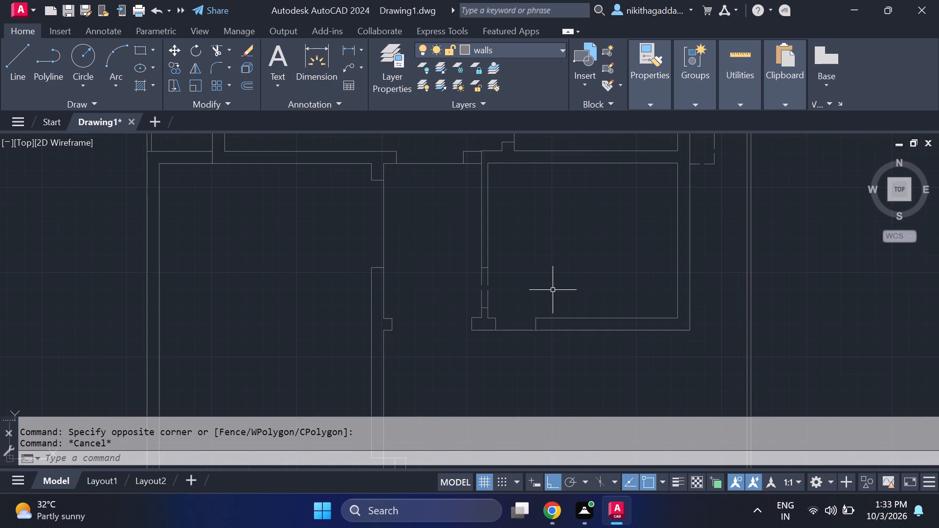
Move the short horizontal line at the lower end of the left-wall opening downward, closer to the pier.
{"action": "scroll", "coordinate": [505, 304], "scroll_direction": "up", "scroll_amount": 3}
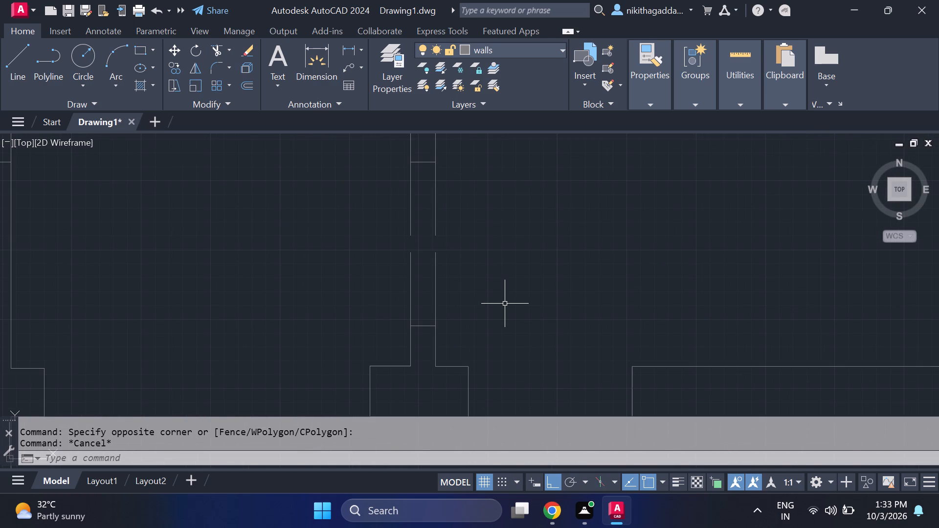
{"action": "scroll", "coordinate": [505, 304], "scroll_direction": "down", "scroll_amount": 4}
{"action": "scroll", "coordinate": [501, 304], "scroll_direction": "up", "scroll_amount": 5}
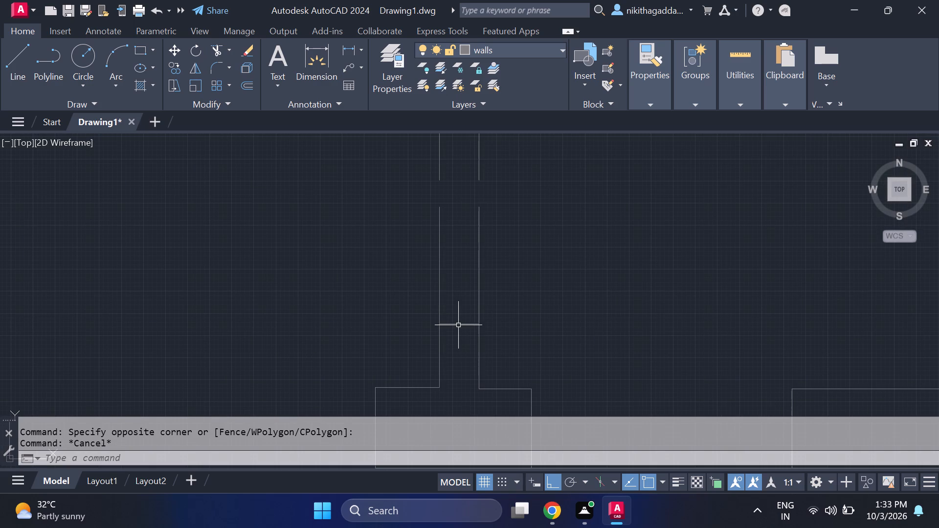
{"action": "left_click", "coordinate": [458, 325]}
{"action": "key", "text": "m"}
{"action": "key", "text": "Return"}
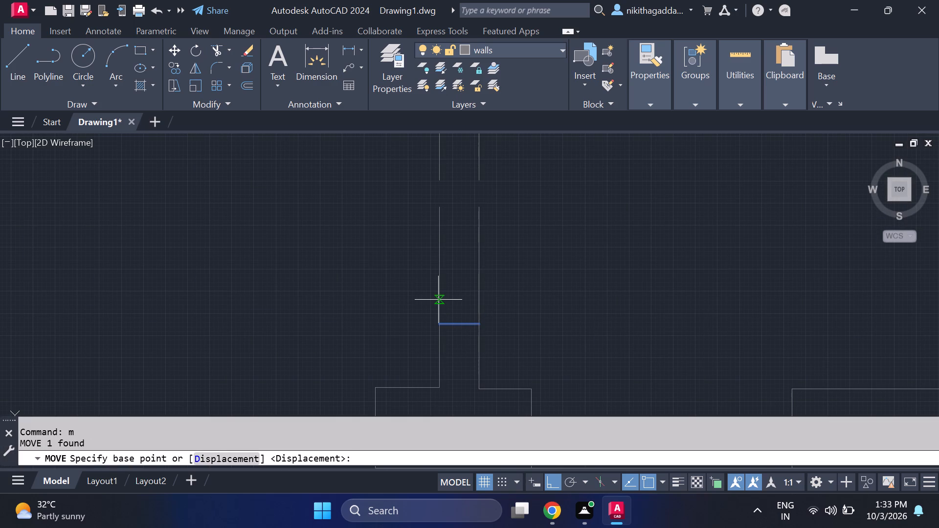
{"action": "left_click", "coordinate": [481, 324]}
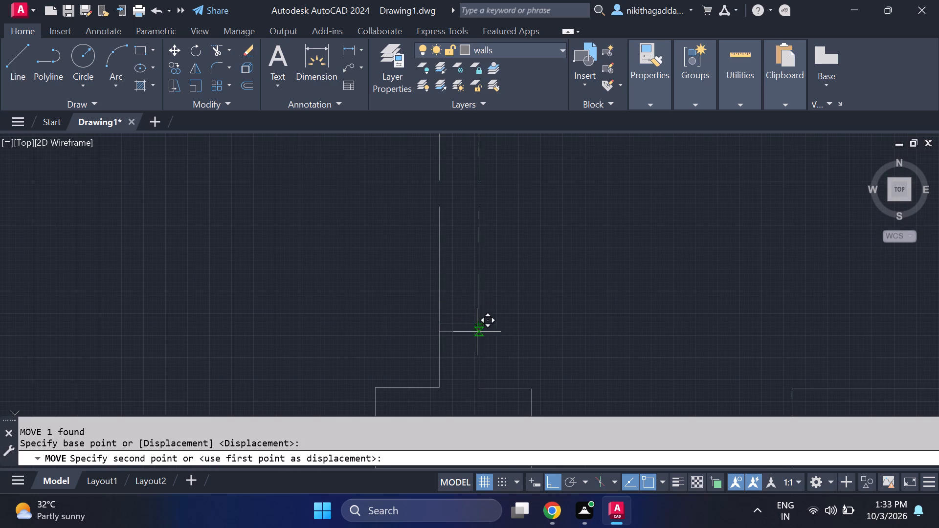
{"action": "left_click", "coordinate": [475, 358]}
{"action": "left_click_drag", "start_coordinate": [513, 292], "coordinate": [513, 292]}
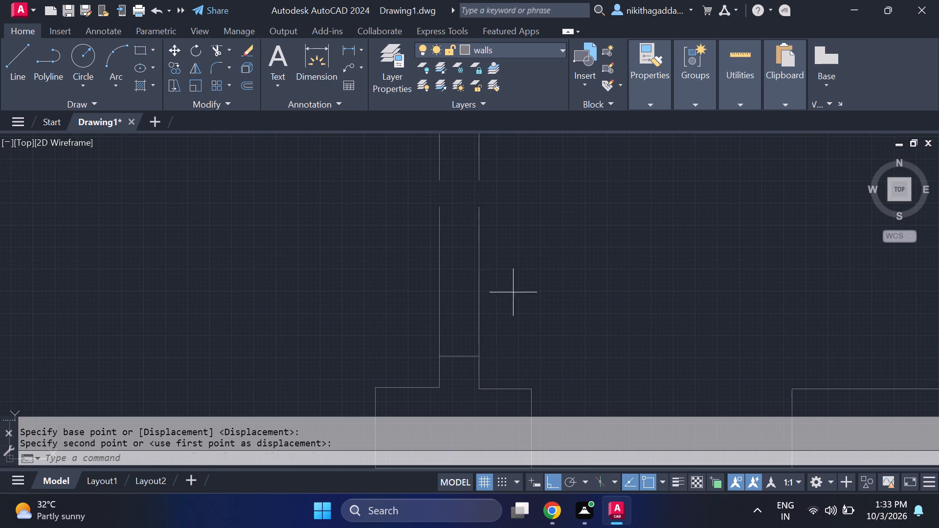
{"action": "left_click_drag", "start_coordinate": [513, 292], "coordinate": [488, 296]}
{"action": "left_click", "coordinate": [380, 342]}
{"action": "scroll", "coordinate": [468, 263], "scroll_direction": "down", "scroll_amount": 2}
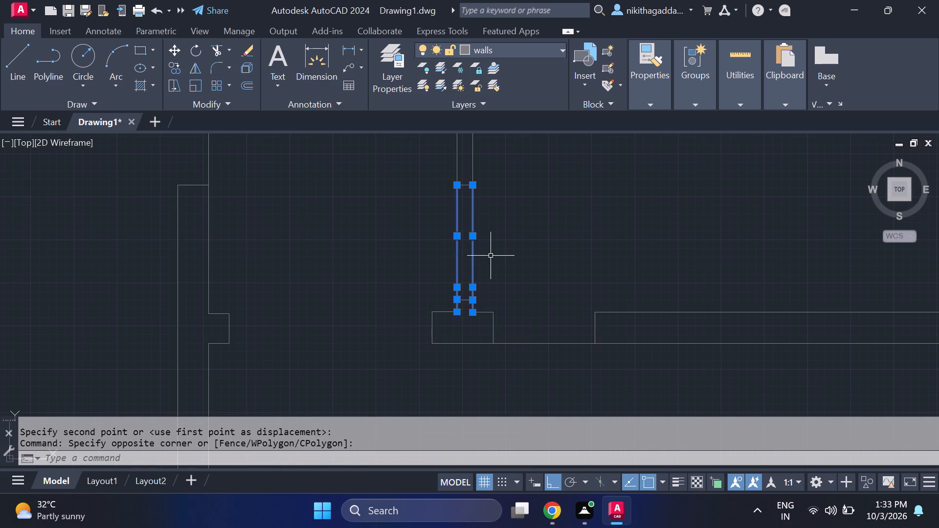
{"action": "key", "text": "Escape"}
Trim away the dashed lines in the left-wall opening and the wall-face stubs above its lowered end line.
{"action": "type", "text": "tr"}
{"action": "key", "text": "Return"}
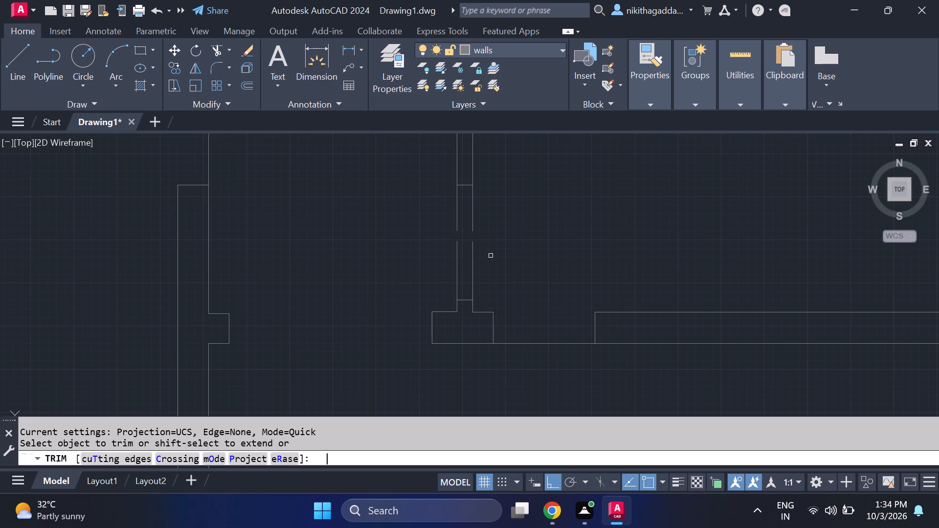
{"action": "left_click_drag", "start_coordinate": [482, 208], "coordinate": [407, 262]}
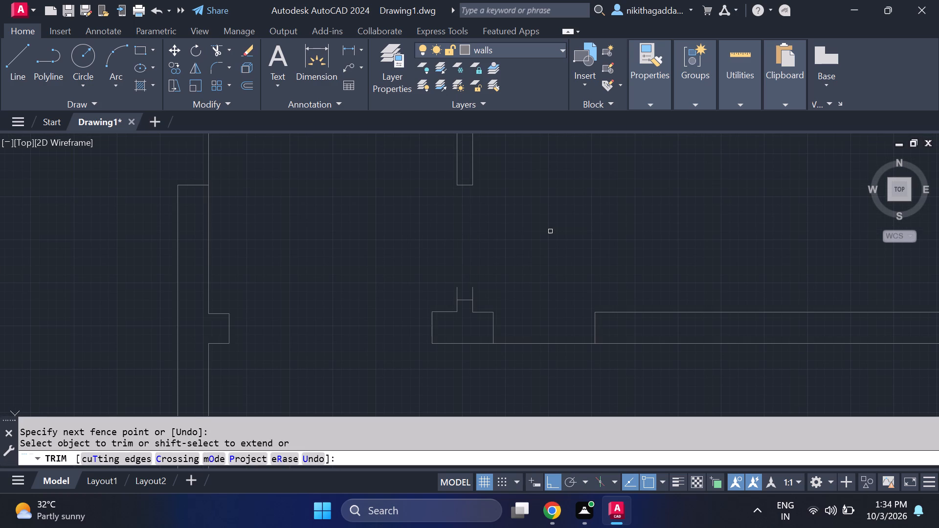
{"action": "scroll", "coordinate": [494, 286], "scroll_direction": "up", "scroll_amount": 2}
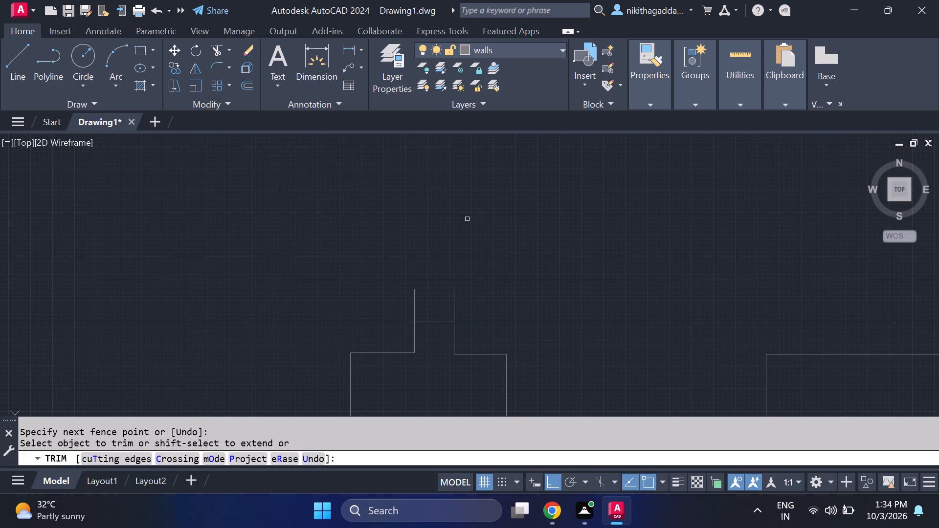
{"action": "left_click_drag", "start_coordinate": [483, 294], "coordinate": [381, 313]}
{"action": "scroll", "coordinate": [449, 251], "scroll_direction": "down", "scroll_amount": 3}
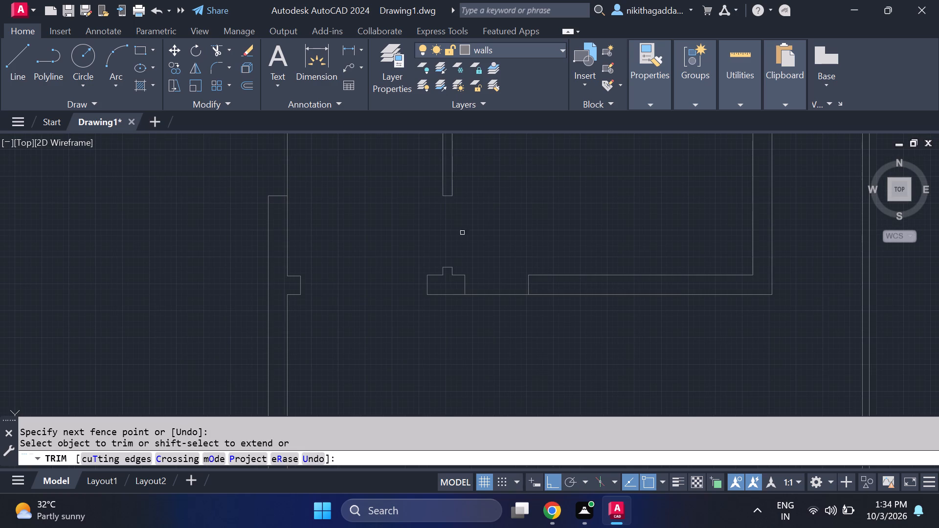
{"action": "scroll", "coordinate": [459, 280], "scroll_direction": "up", "scroll_amount": 2}
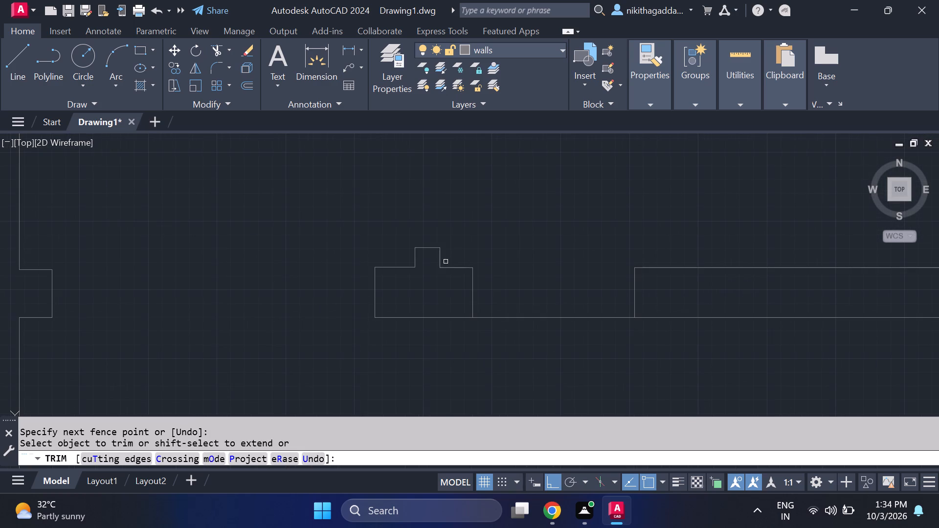
{"action": "middle_click_drag", "start_coordinate": [468, 237], "coordinate": [477, 286]}
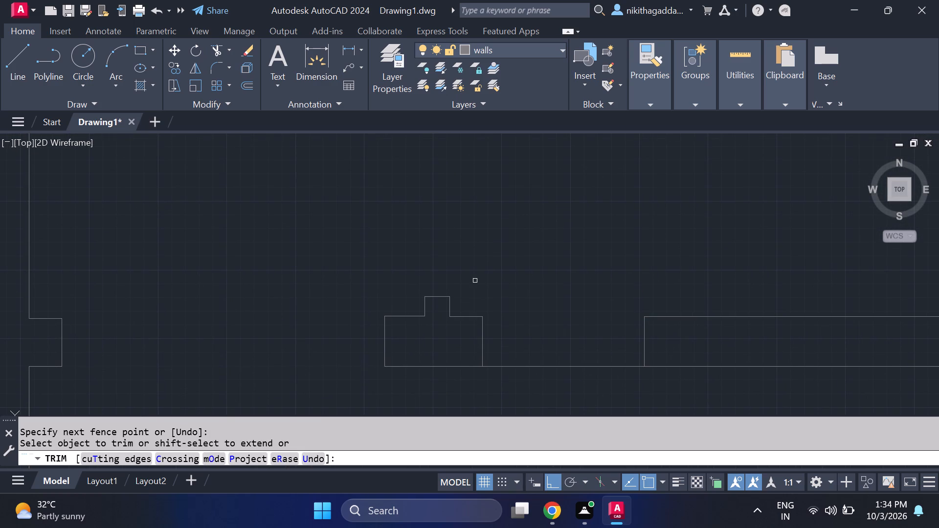
{"action": "key", "text": "Escape"}
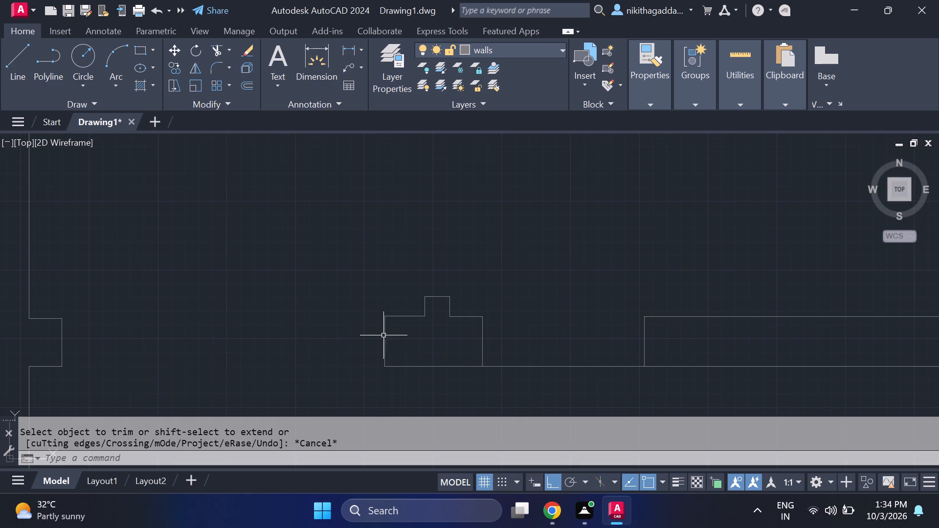
Draw a vertical line through the pier below the opening, just inside its left edge, from top to bottom.
{"action": "key", "text": "l"}
{"action": "key", "text": "Return"}
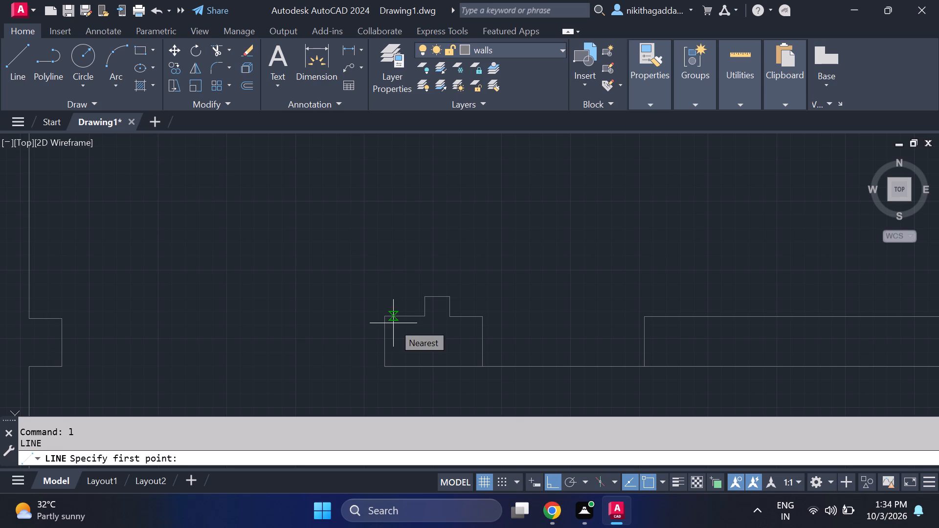
{"action": "left_click", "coordinate": [397, 315]}
{"action": "left_click", "coordinate": [397, 372]}
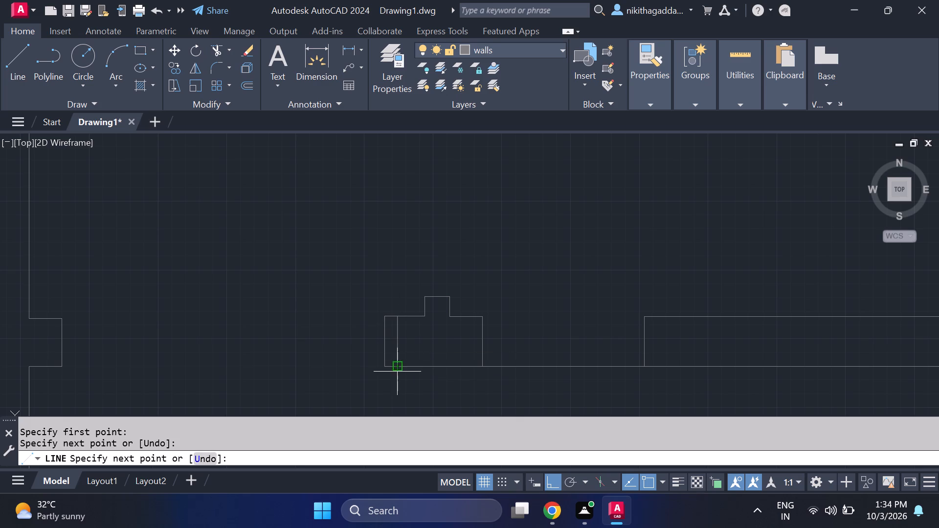
{"action": "key", "text": "Escape"}
Trim off the narrow strip of the pier left of the new vertical line, including its bottom stub.
{"action": "type", "text": "tr"}
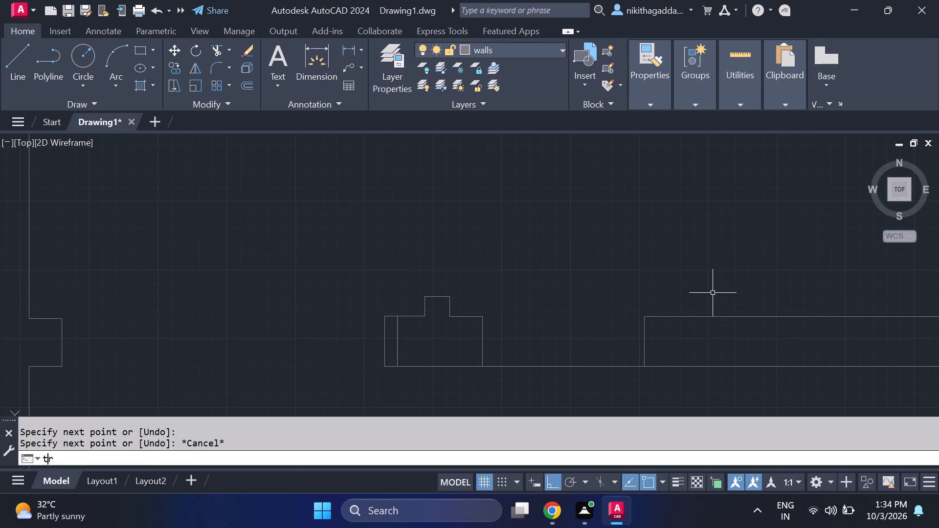
{"action": "key", "text": "Return"}
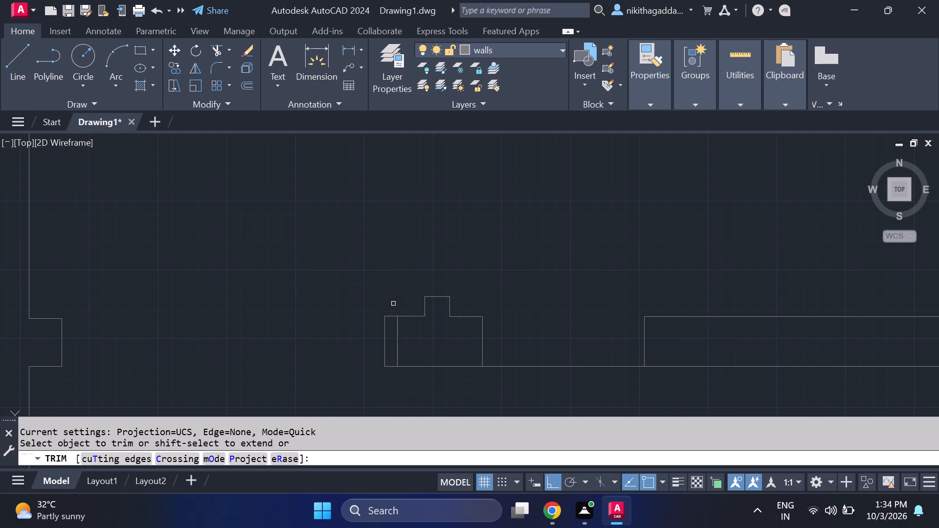
{"action": "left_click_drag", "start_coordinate": [388, 308], "coordinate": [364, 360]}
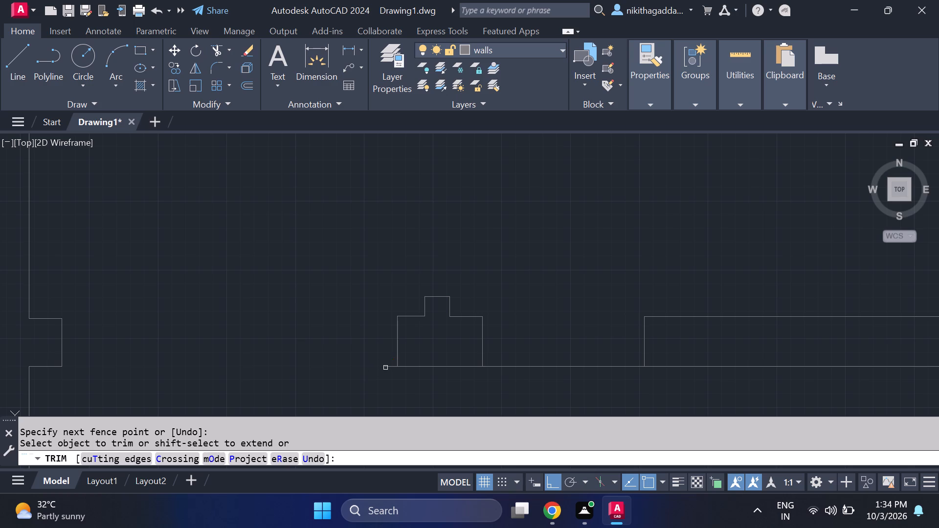
{"action": "left_click", "coordinate": [388, 366]}
{"action": "middle_click_drag", "start_coordinate": [449, 253], "coordinate": [449, 290]}
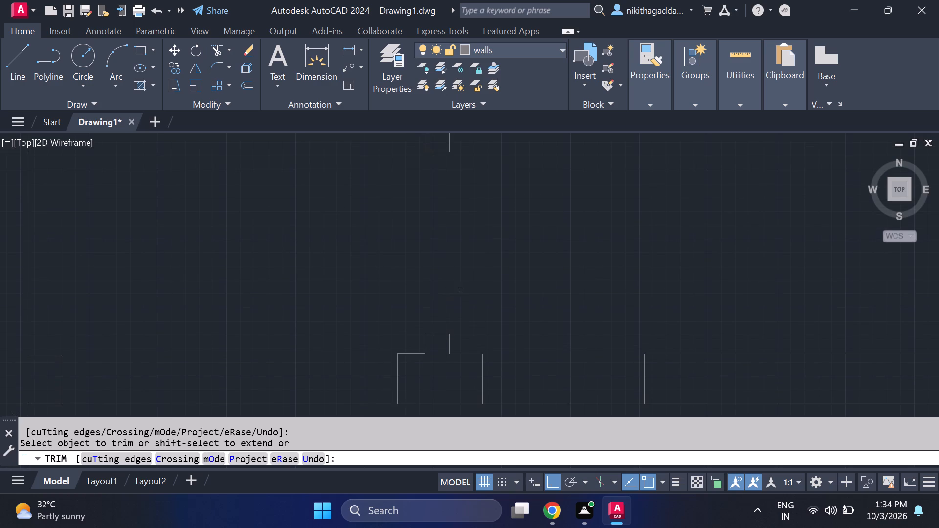
{"action": "key", "text": "Escape"}
Draw two dashed vertical lines across the widened left-wall opening, joining its upper and lower ends along both wall faces.
{"action": "key", "text": "l"}
{"action": "key", "text": "Return"}
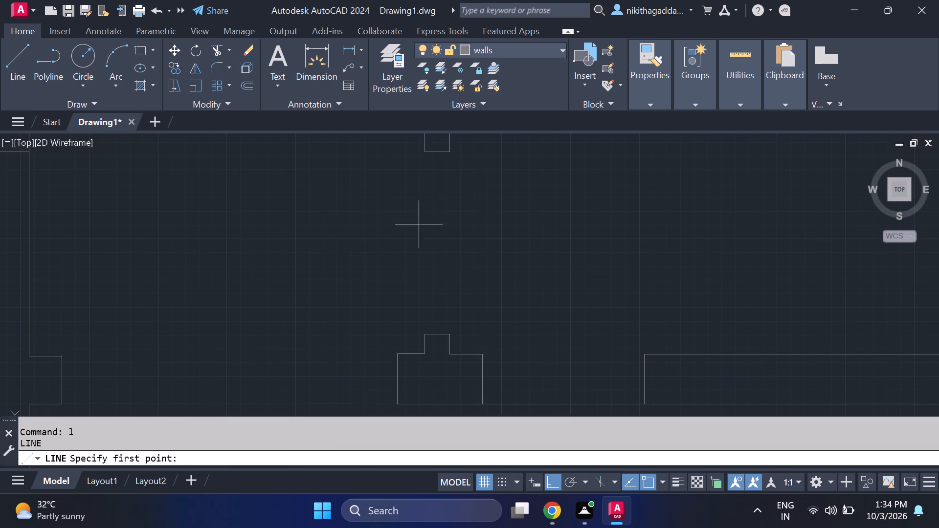
{"action": "left_click", "coordinate": [425, 157]}
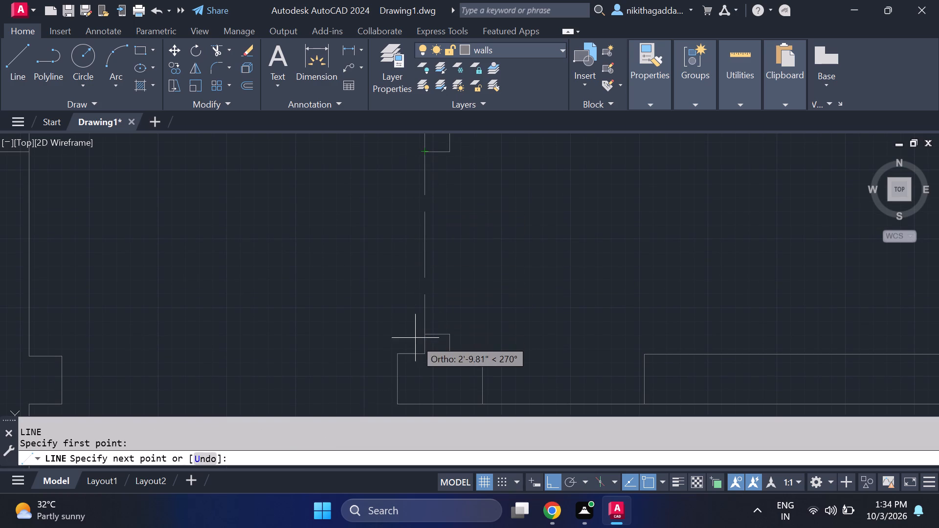
{"action": "left_click", "coordinate": [421, 339]}
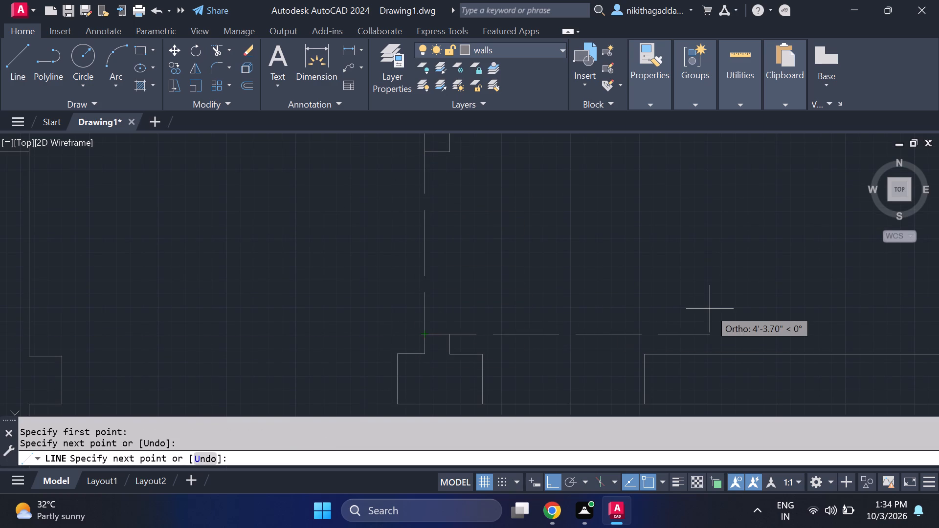
{"action": "key", "text": "Escape"}
{"action": "key", "text": "space"}
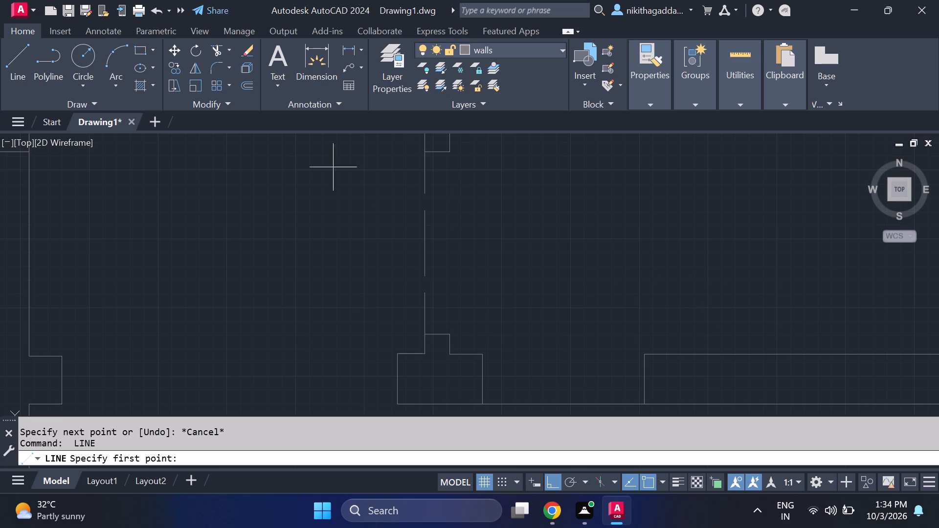
{"action": "left_click", "coordinate": [451, 152]}
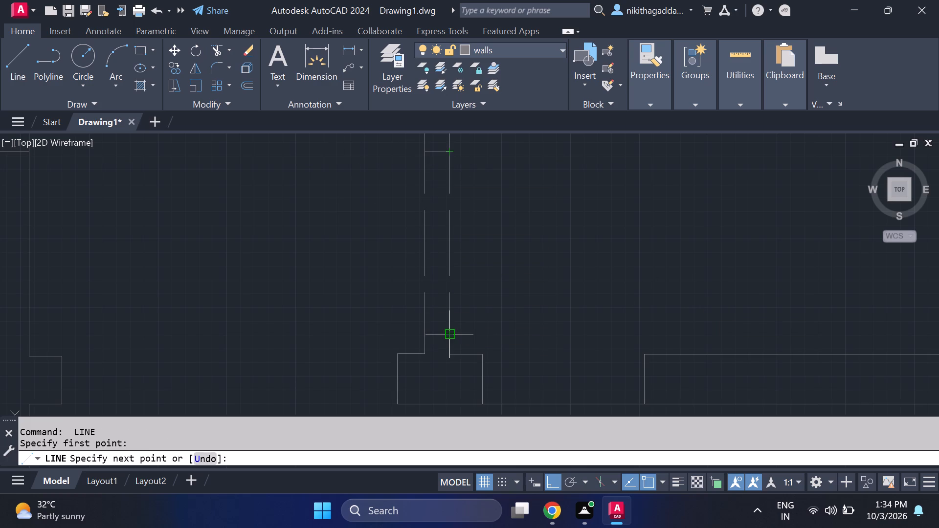
{"action": "left_click", "coordinate": [447, 339]}
{"action": "scroll", "coordinate": [659, 311], "scroll_direction": "down", "scroll_amount": 3}
{"action": "key", "text": "Escape"}
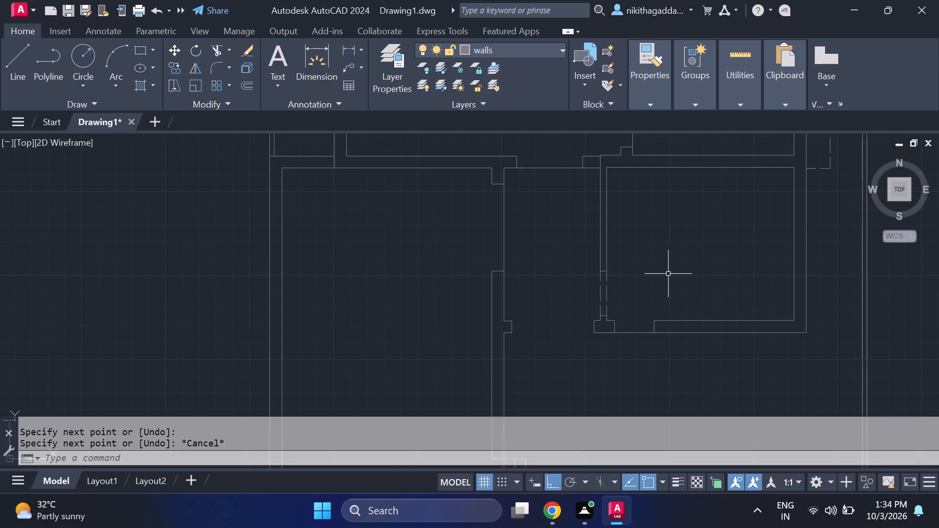
Set the current linetype to ByLayer.
{"action": "scroll", "coordinate": [615, 290], "scroll_direction": "up", "scroll_amount": 1}
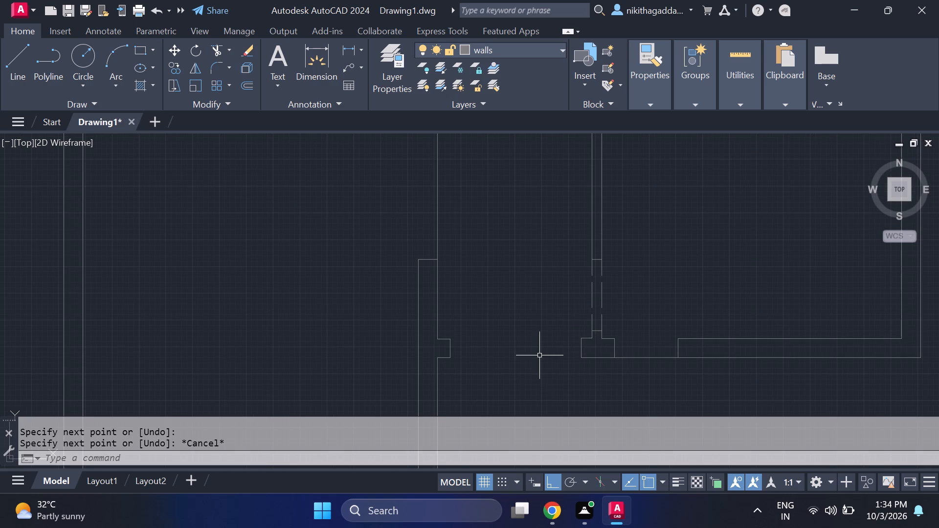
{"action": "scroll", "coordinate": [539, 356], "scroll_direction": "up", "scroll_amount": 2}
{"action": "scroll", "coordinate": [539, 356], "scroll_direction": "down", "scroll_amount": 2}
{"action": "middle_click_drag", "start_coordinate": [491, 360], "coordinate": [479, 346]}
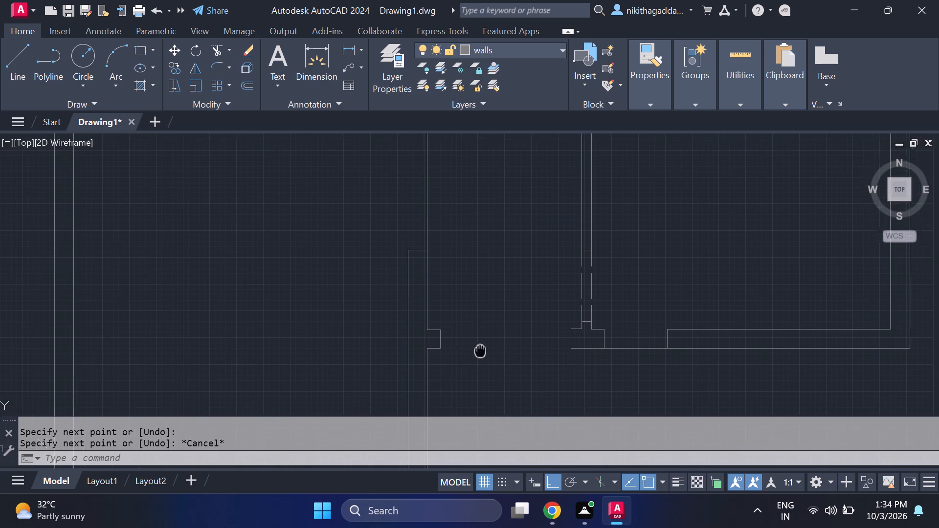
{"action": "middle_click_drag", "start_coordinate": [479, 346], "coordinate": [474, 327]}
{"action": "left_click", "coordinate": [644, 109]}
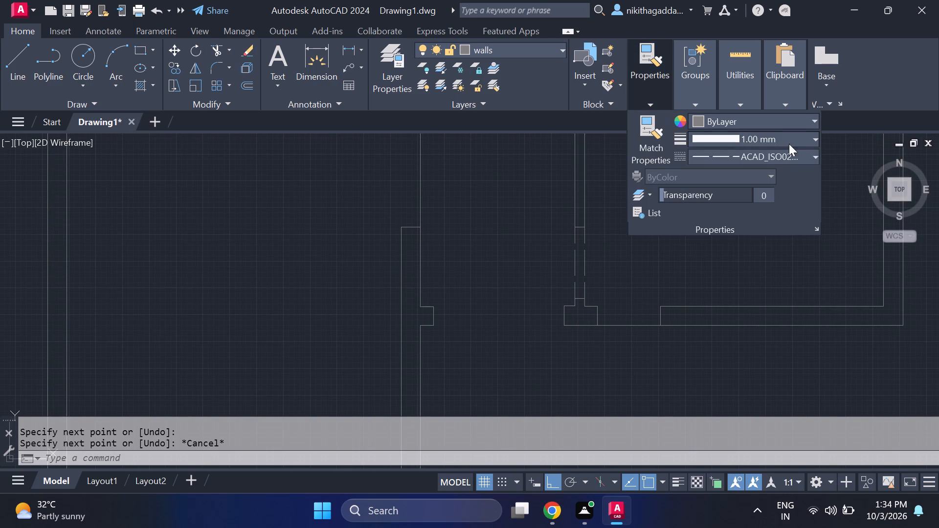
{"action": "left_click", "coordinate": [803, 156]}
{"action": "left_click", "coordinate": [770, 172]}
Draw a horizontal line across the passage, joining the facing bottom corners of the two piers.
{"action": "scroll", "coordinate": [509, 327], "scroll_direction": "up", "scroll_amount": 1}
{"action": "key", "text": "l"}
{"action": "key", "text": "Return"}
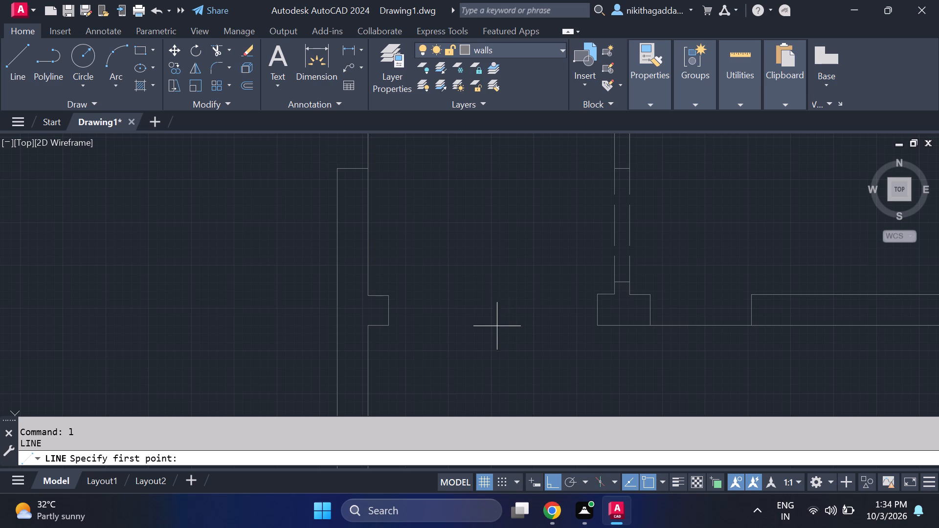
{"action": "left_click", "coordinate": [389, 326]}
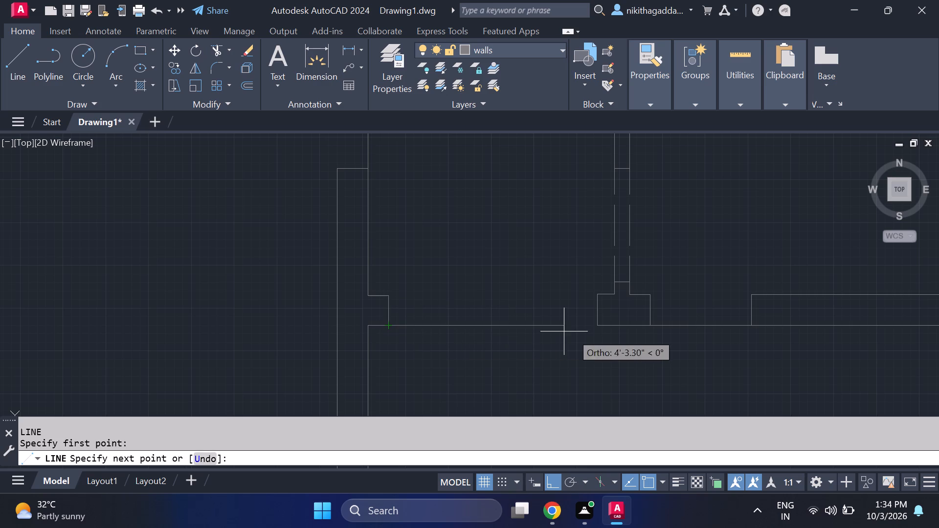
{"action": "left_click", "coordinate": [597, 325]}
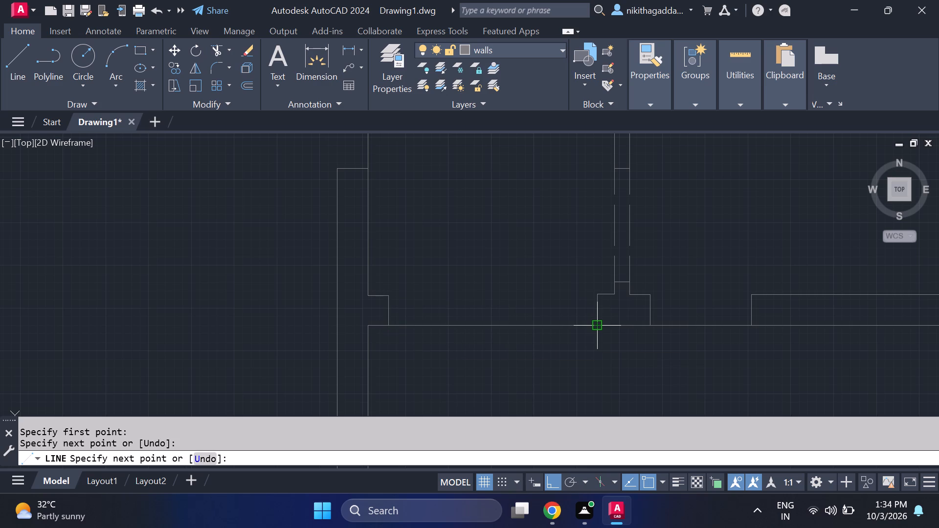
{"action": "key", "text": "Escape"}
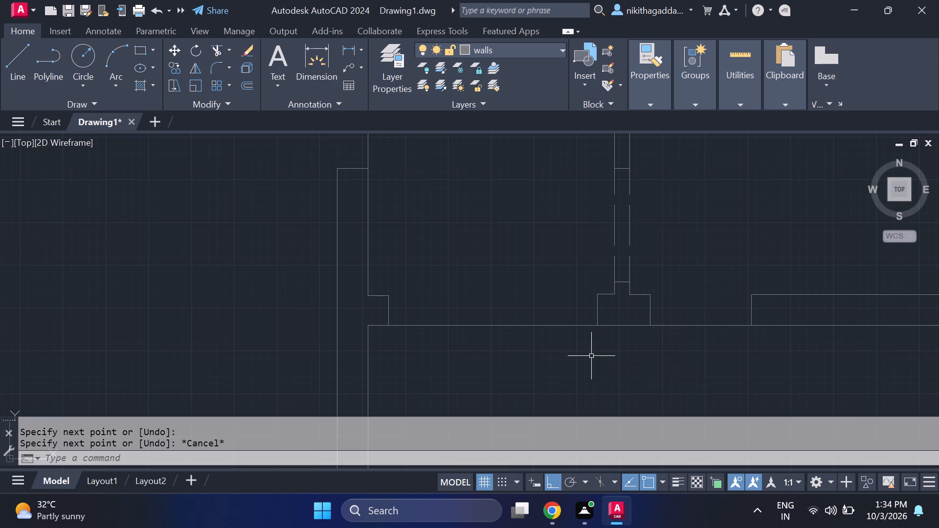
Outline the first step below the passage with a horizontal line from the left wall and a short vertical up to the bottom wall's end.
{"action": "key", "text": "l"}
{"action": "key", "text": "Return"}
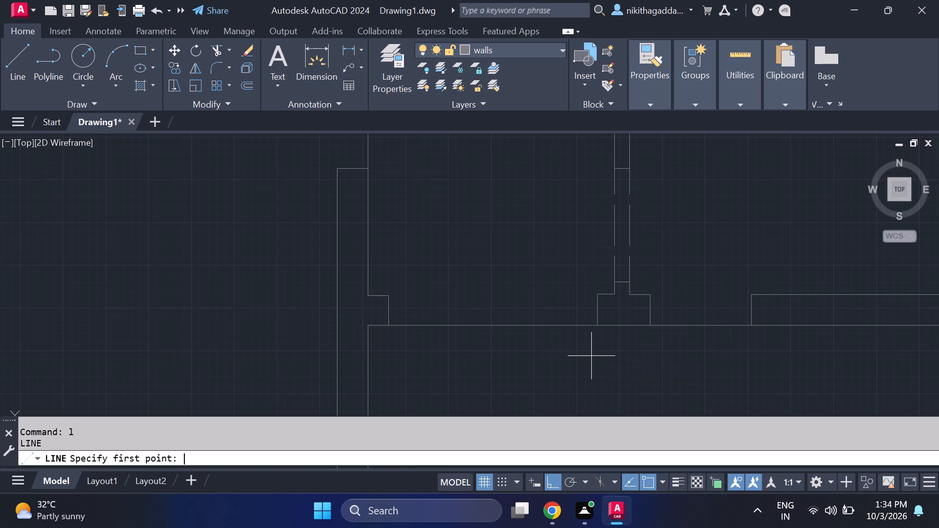
{"action": "left_click", "coordinate": [370, 352]}
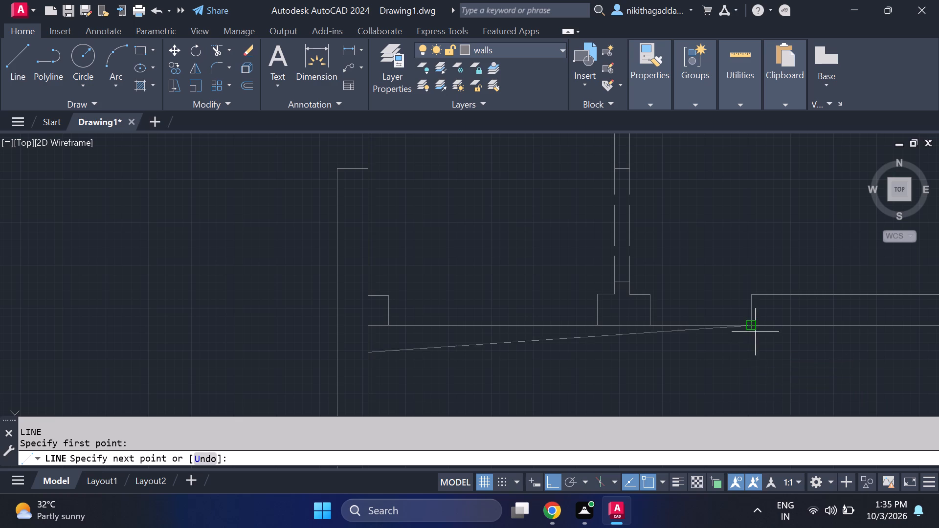
{"action": "left_click", "coordinate": [752, 352]}
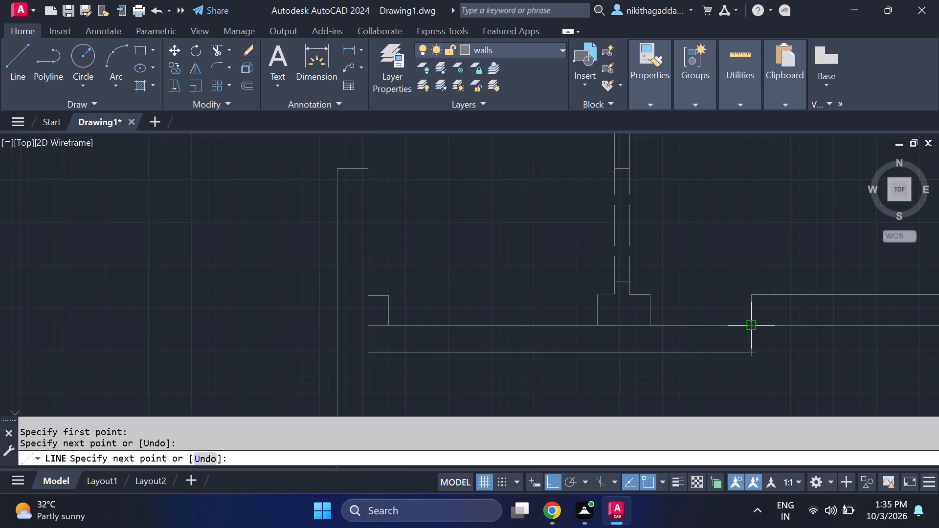
{"action": "left_click", "coordinate": [750, 329]}
{"action": "key", "text": "Escape"}
Draw the second step below the first, equally wide, with a horizontal line from the left wall and a short vertical closing its right end.
{"action": "key", "text": "space"}
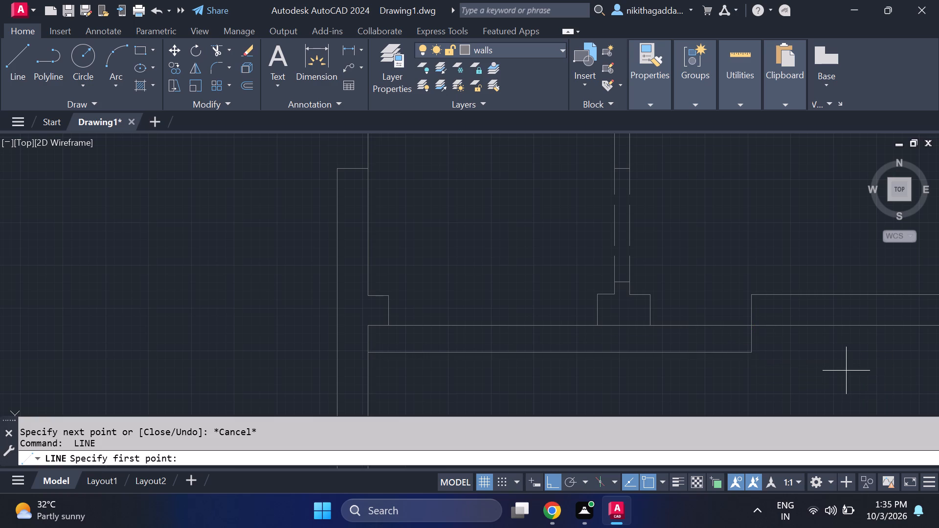
{"action": "scroll", "coordinate": [540, 348], "scroll_direction": "down", "scroll_amount": 3}
{"action": "middle_click_drag", "start_coordinate": [547, 372], "coordinate": [543, 245]}
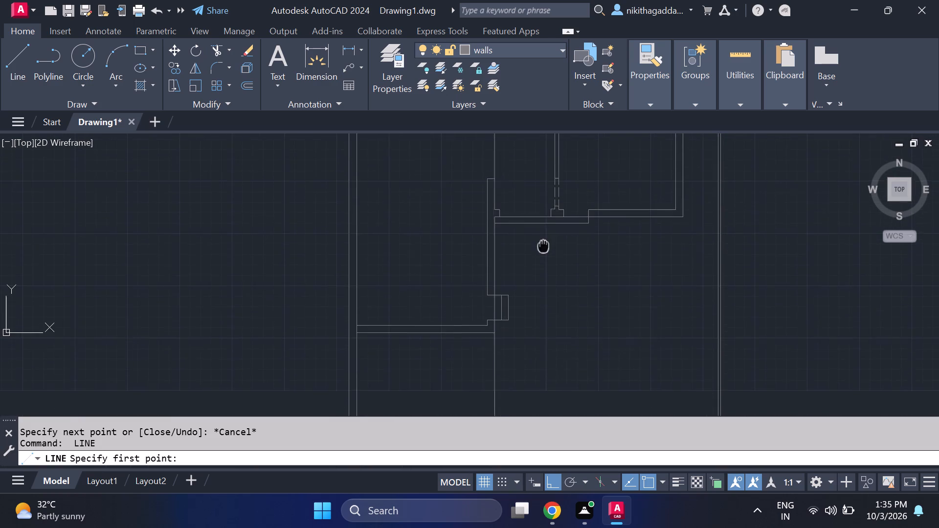
{"action": "middle_click_drag", "start_coordinate": [543, 245], "coordinate": [549, 293]}
{"action": "scroll", "coordinate": [535, 273], "scroll_direction": "up", "scroll_amount": 2}
{"action": "scroll", "coordinate": [471, 260], "scroll_direction": "up", "scroll_amount": 2}
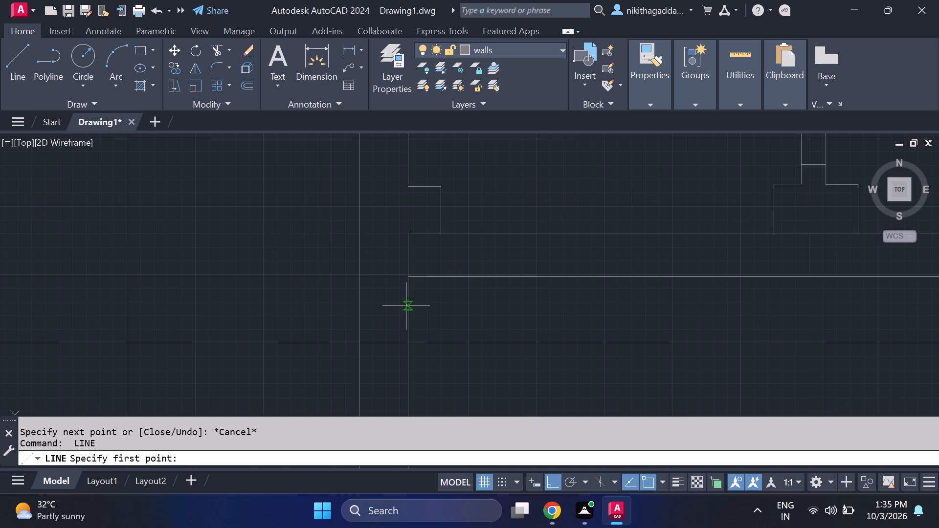
{"action": "left_click", "coordinate": [411, 319]}
{"action": "scroll", "coordinate": [892, 358], "scroll_direction": "down", "scroll_amount": 2}
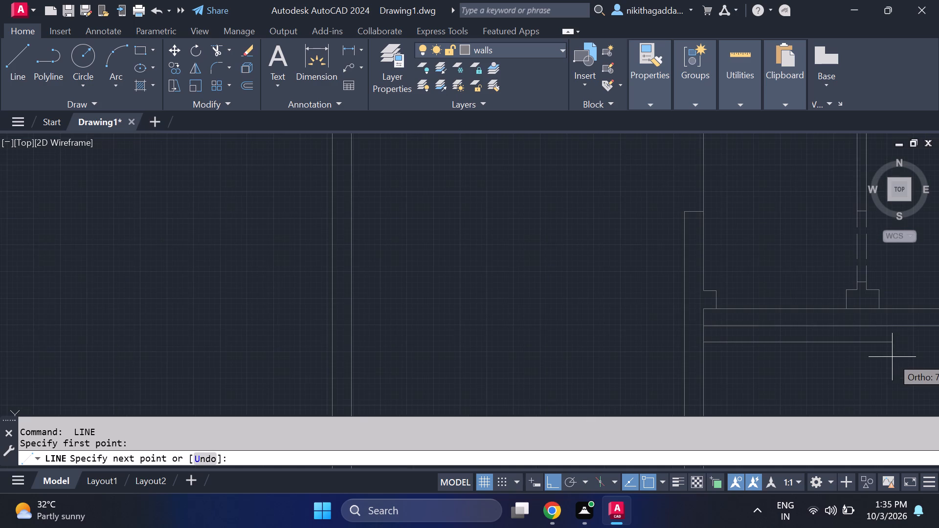
{"action": "scroll", "coordinate": [892, 349], "scroll_direction": "down", "scroll_amount": 3}
{"action": "middle_click_drag", "start_coordinate": [901, 355], "coordinate": [656, 325]}
{"action": "scroll", "coordinate": [678, 329], "scroll_direction": "up", "scroll_amount": 3}
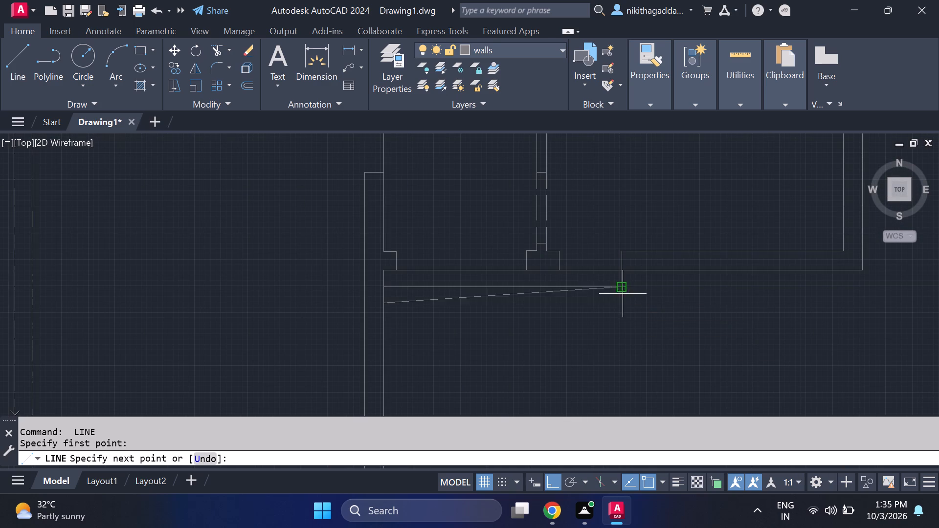
{"action": "left_click", "coordinate": [623, 305]}
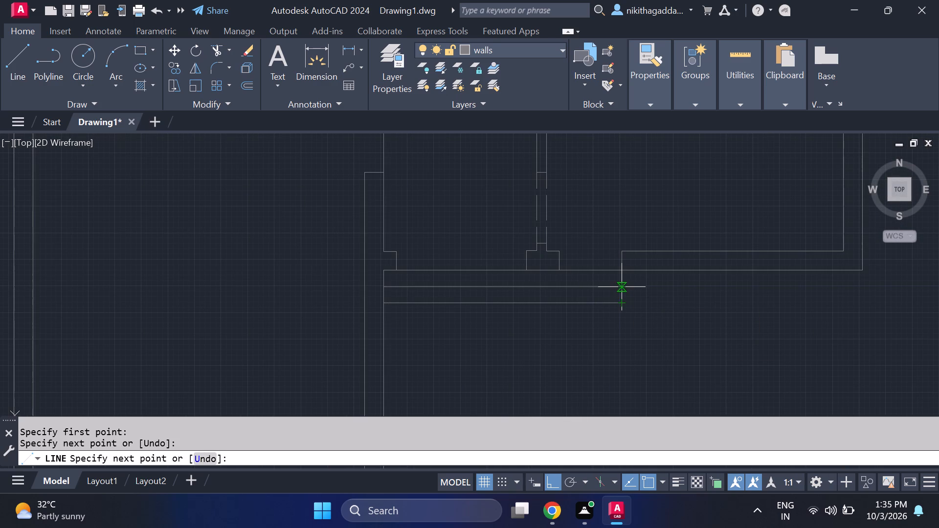
{"action": "left_click", "coordinate": [625, 287]}
{"action": "key", "text": "Escape"}
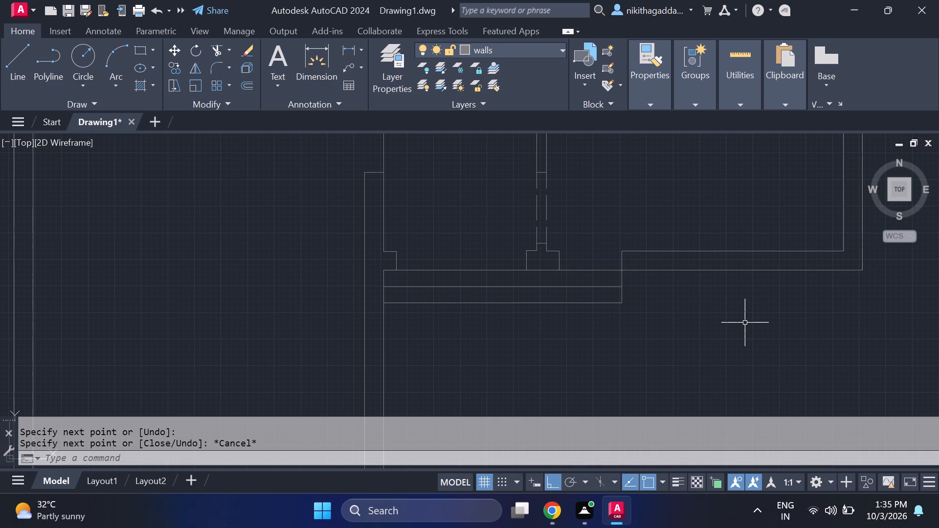
Examine the lower part of the floor plan around the new steps, the bottom-right room and the open area below.
{"action": "scroll", "coordinate": [745, 322], "scroll_direction": "down", "scroll_amount": 4}
{"action": "middle_click_drag", "start_coordinate": [741, 349], "coordinate": [649, 329]}
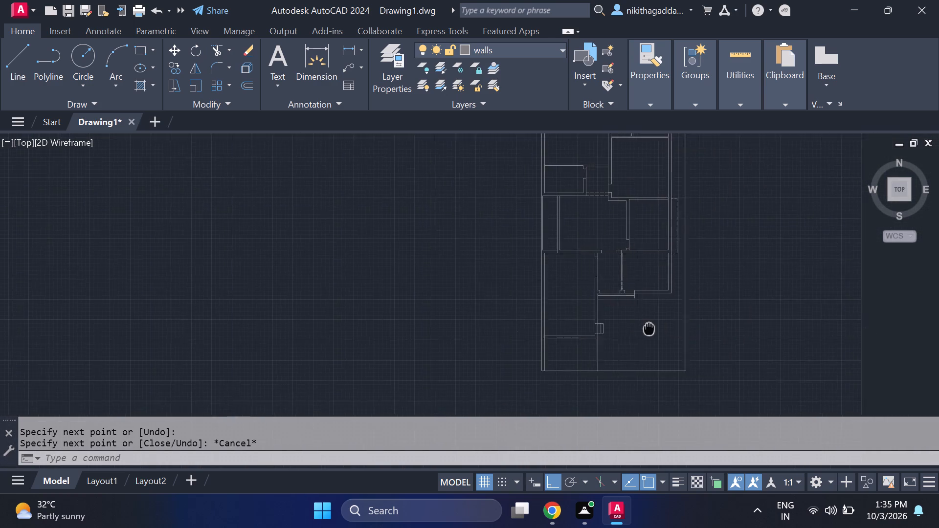
{"action": "middle_click_drag", "start_coordinate": [649, 329], "coordinate": [591, 340]}
{"action": "scroll", "coordinate": [581, 323], "scroll_direction": "up", "scroll_amount": 1}
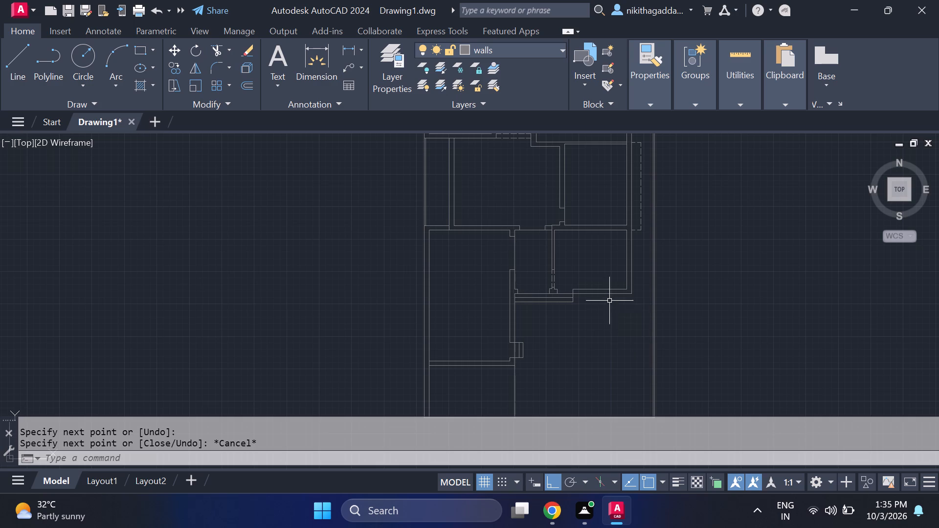
{"action": "scroll", "coordinate": [605, 291], "scroll_direction": "up", "scroll_amount": 2}
{"action": "scroll", "coordinate": [605, 292], "scroll_direction": "down", "scroll_amount": 1}
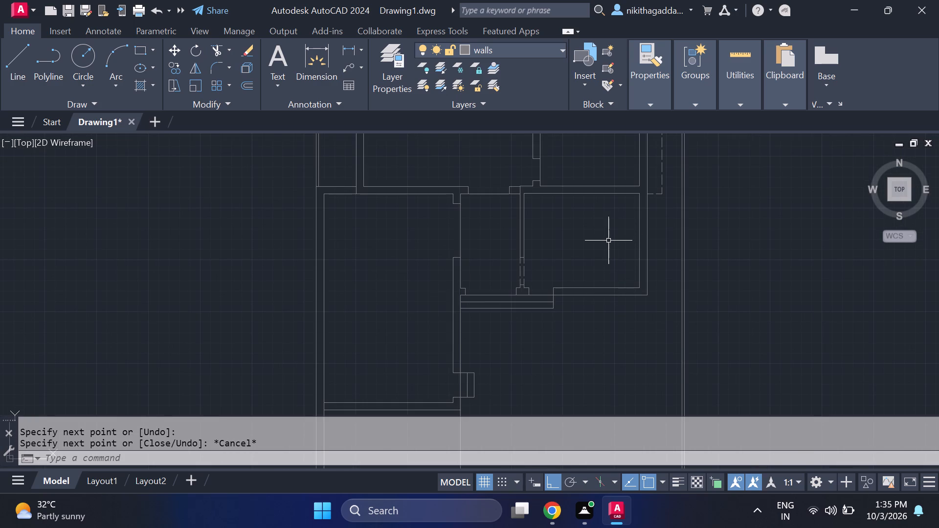
{"action": "scroll", "coordinate": [608, 242], "scroll_direction": "down", "scroll_amount": 2}
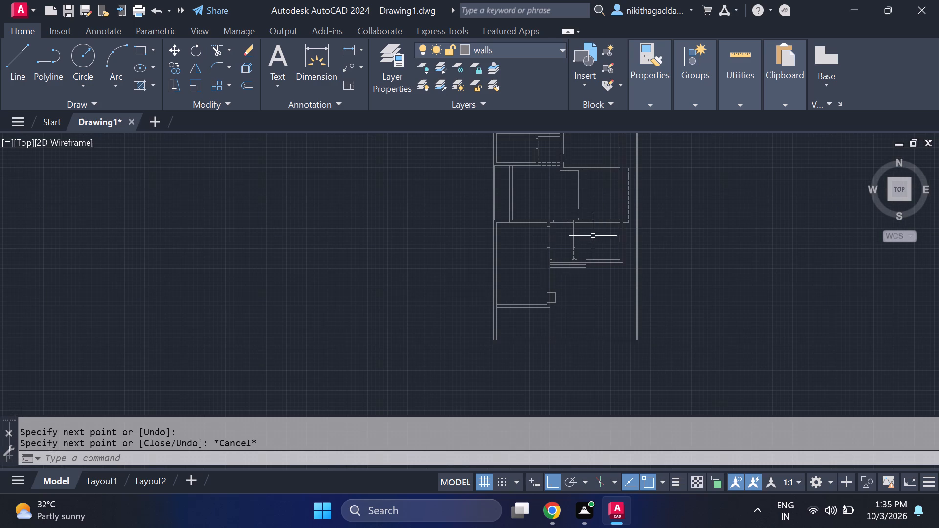
{"action": "scroll", "coordinate": [575, 216], "scroll_direction": "up", "scroll_amount": 2}
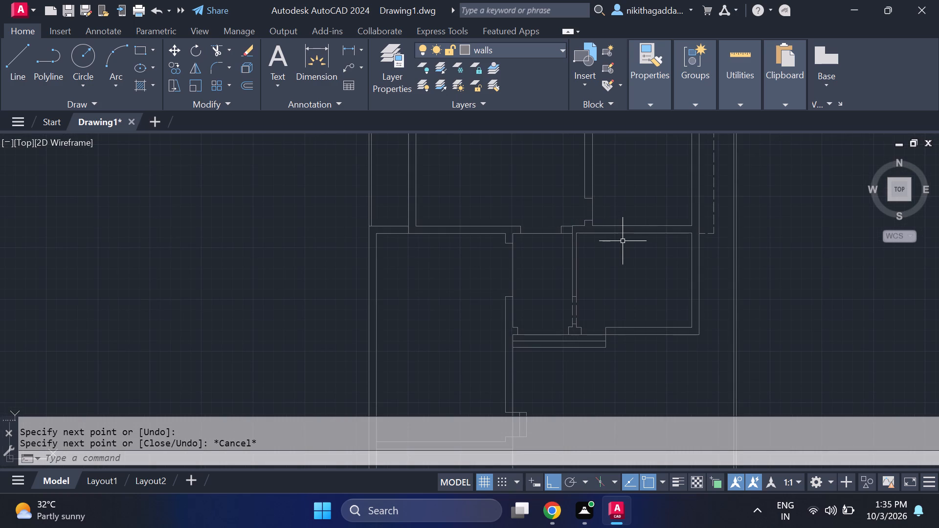
{"action": "scroll", "coordinate": [618, 260], "scroll_direction": "down", "scroll_amount": 2}
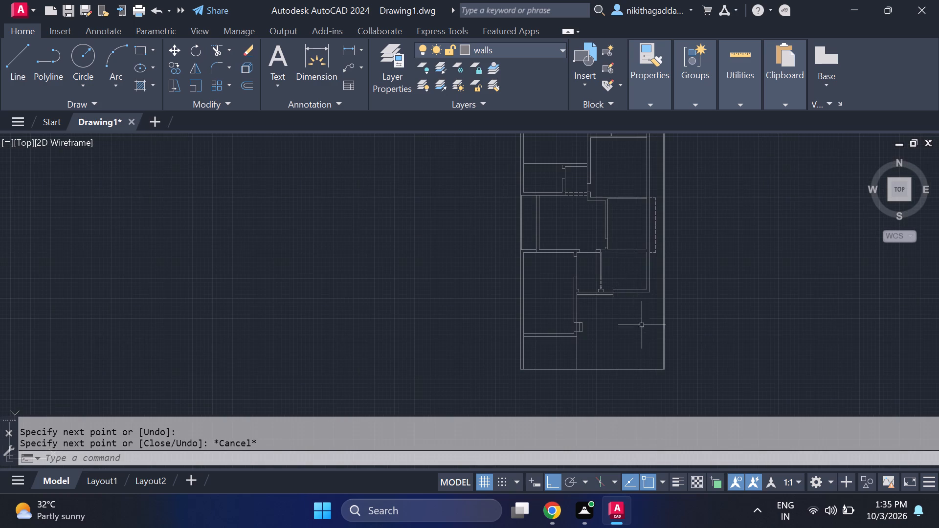
{"action": "middle_click_drag", "start_coordinate": [626, 323], "coordinate": [611, 300]}
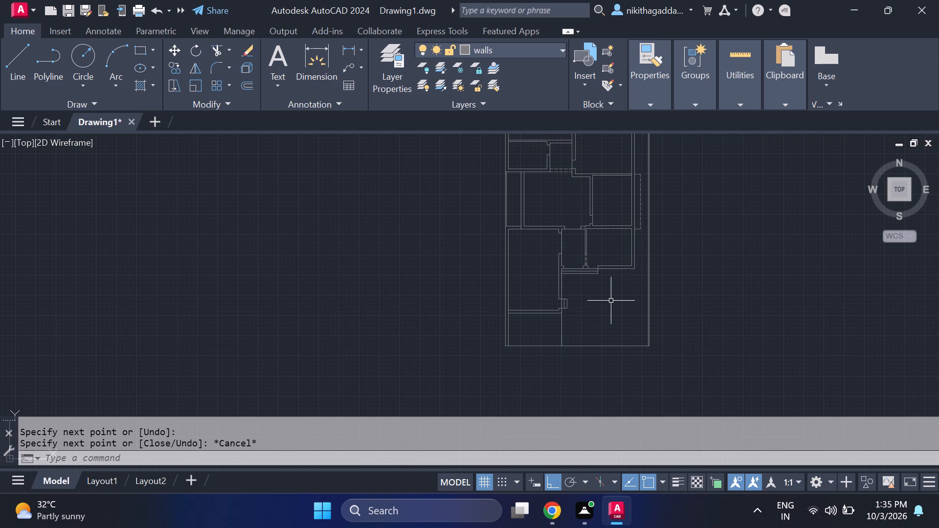
{"action": "scroll", "coordinate": [588, 295], "scroll_direction": "up", "scroll_amount": 2}
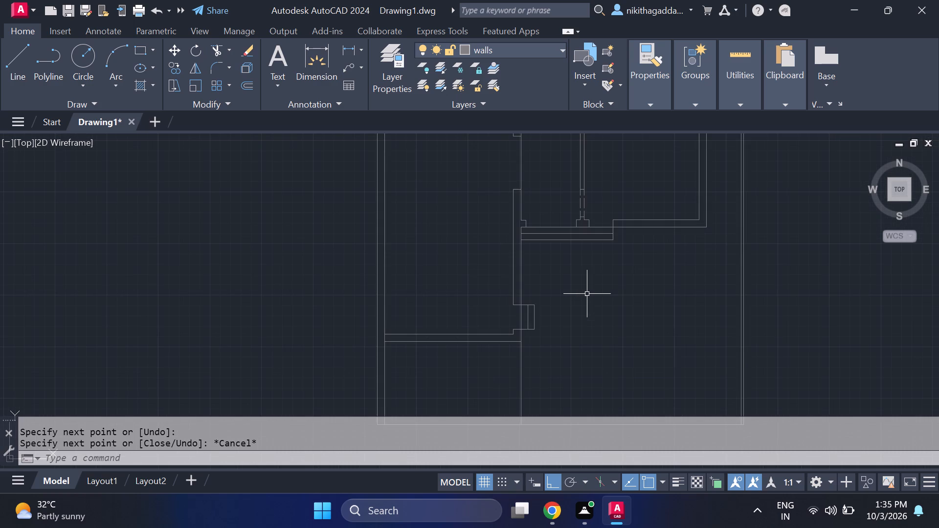
{"action": "middle_click_drag", "start_coordinate": [604, 329], "coordinate": [583, 296]}
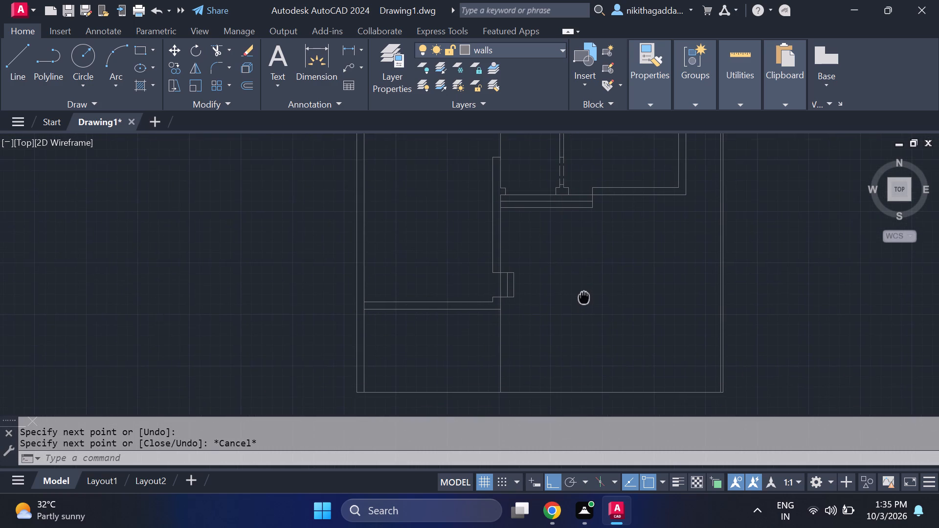
{"action": "middle_click_drag", "start_coordinate": [583, 296], "coordinate": [568, 303]}
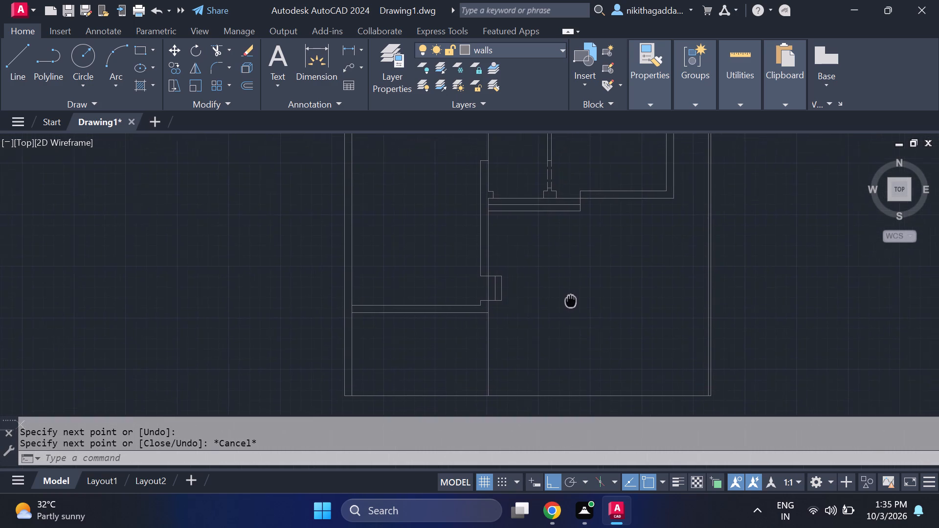
{"action": "middle_click_drag", "start_coordinate": [568, 303], "coordinate": [516, 340]}
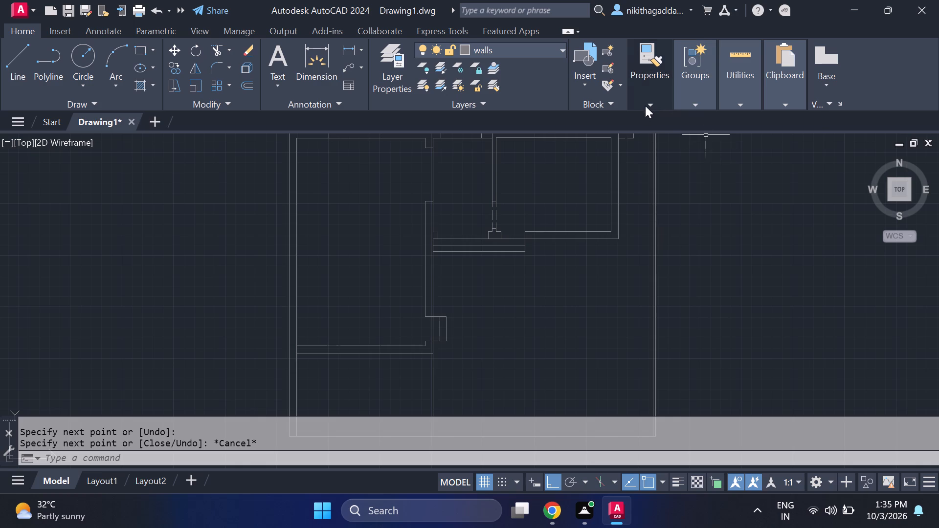
Draw a dashed ACAD_ISO02W100 horizontal line from the bottom-right room's outer wall face, level with its inner bottom edge, to the right boundary wall's inner line.
{"action": "left_click", "coordinate": [645, 106]}
{"action": "left_click", "coordinate": [798, 159]}
{"action": "left_click", "coordinate": [778, 203]}
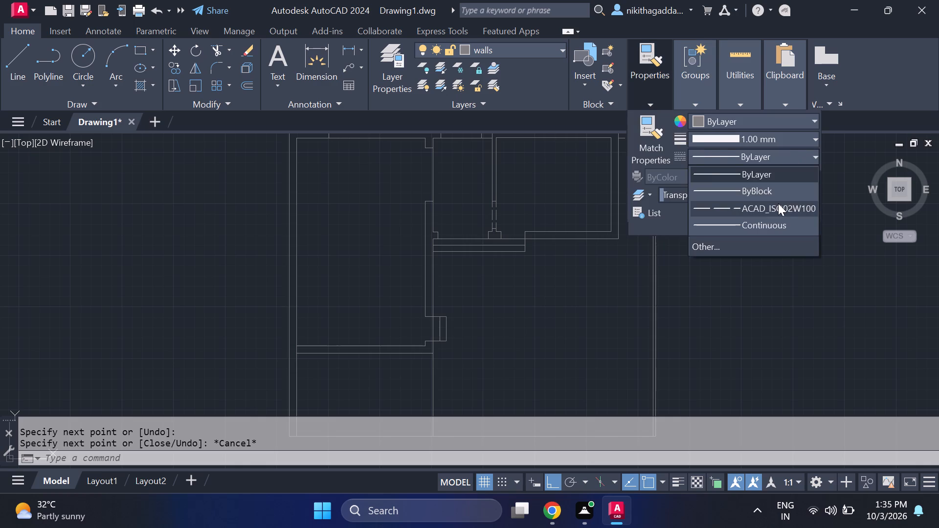
{"action": "key", "text": "l"}
{"action": "key", "text": "Return"}
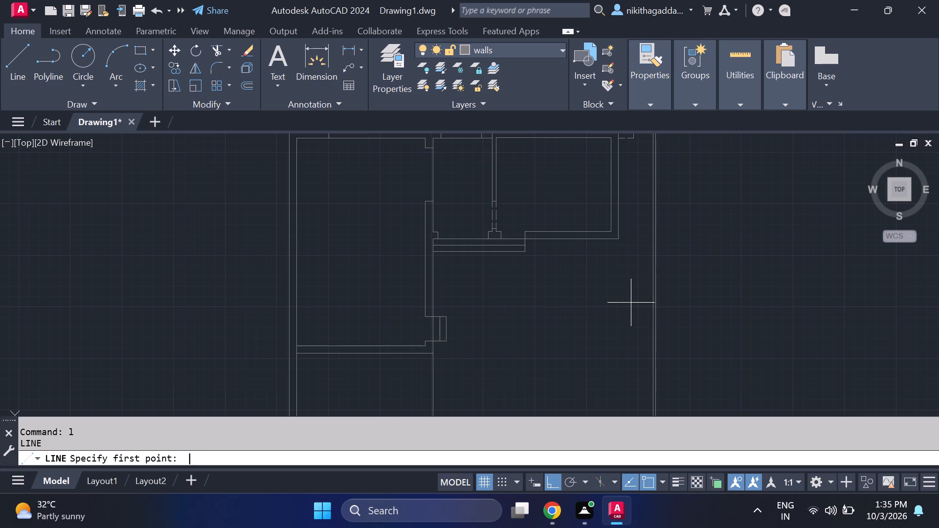
{"action": "scroll", "coordinate": [651, 301], "scroll_direction": "up", "scroll_amount": 1}
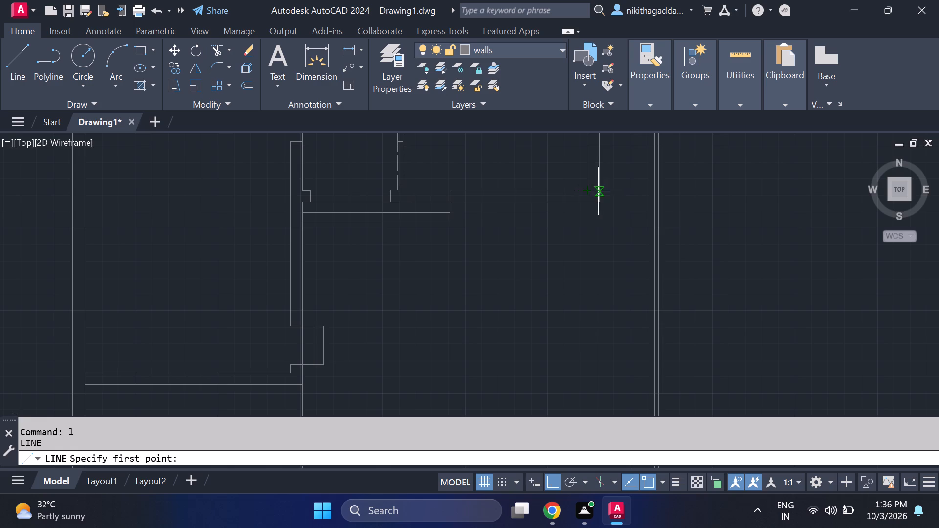
{"action": "middle_click_drag", "start_coordinate": [592, 190], "coordinate": [550, 266]}
{"action": "scroll", "coordinate": [550, 266], "scroll_direction": "up", "scroll_amount": 2}
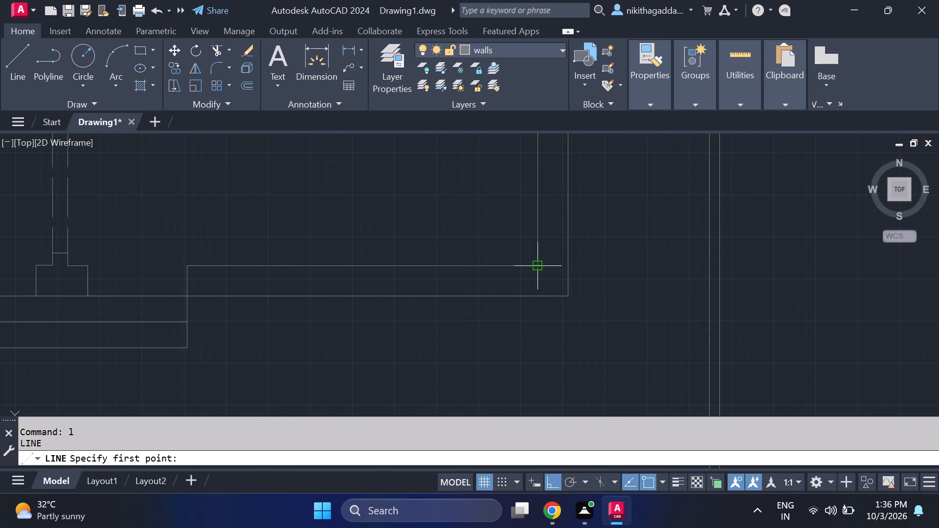
{"action": "left_click", "coordinate": [567, 264]}
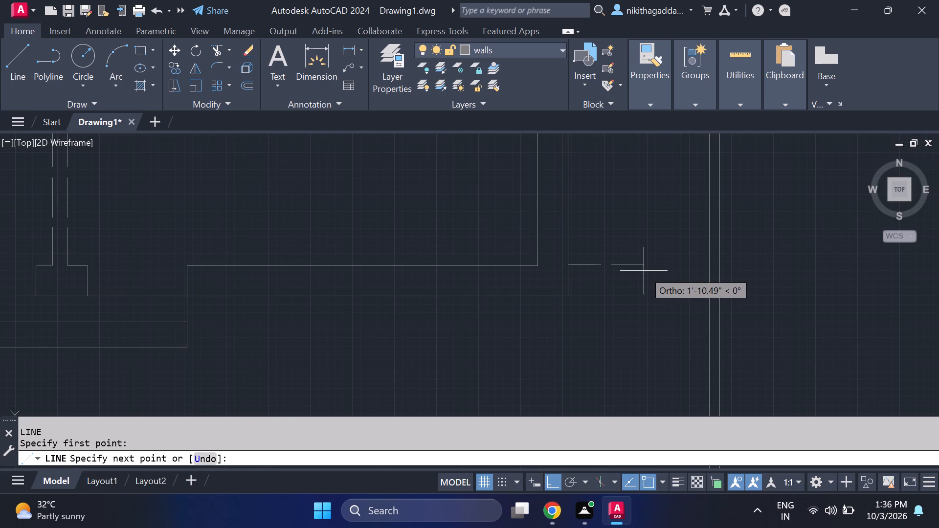
{"action": "left_click", "coordinate": [705, 266]}
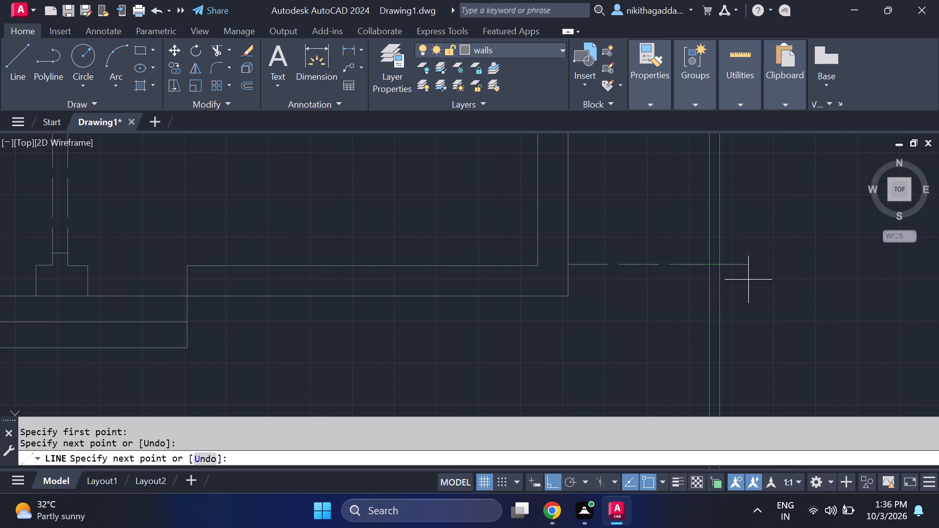
{"action": "key", "text": "Escape"}
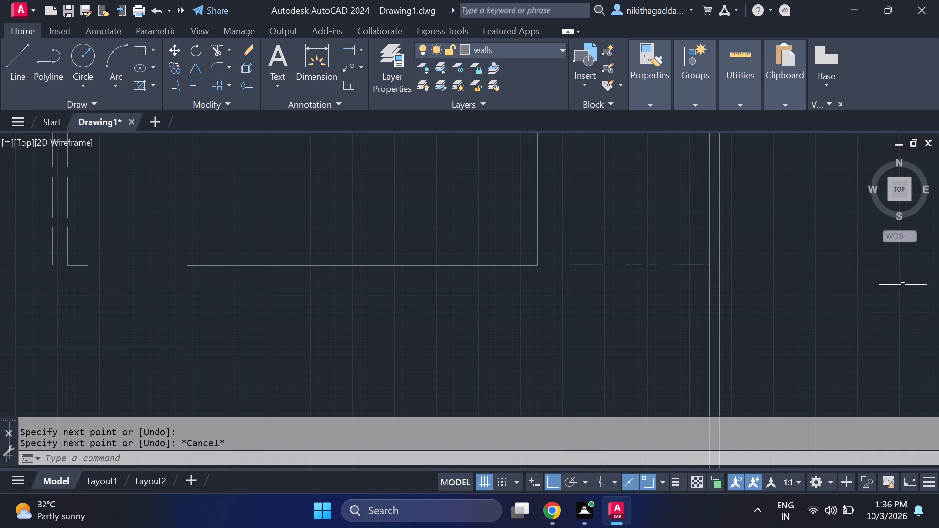
Trim off the right boundary wall's inner line below the new dashed line.
{"action": "scroll", "coordinate": [833, 325], "scroll_direction": "down", "scroll_amount": 3}
{"action": "middle_click_drag", "start_coordinate": [831, 314], "coordinate": [773, 324]}
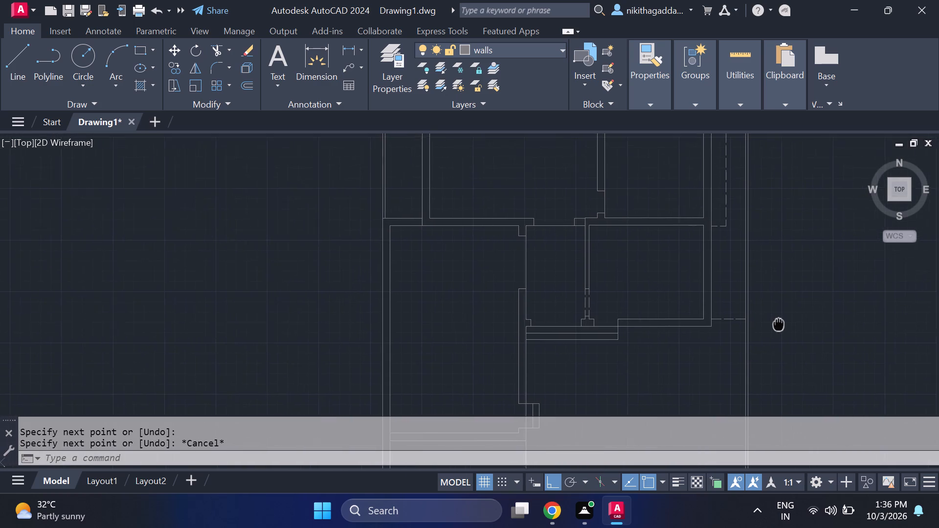
{"action": "middle_click_drag", "start_coordinate": [773, 324], "coordinate": [756, 325]}
{"action": "scroll", "coordinate": [754, 325], "scroll_direction": "up", "scroll_amount": 1}
{"action": "scroll", "coordinate": [711, 351], "scroll_direction": "up", "scroll_amount": 2}
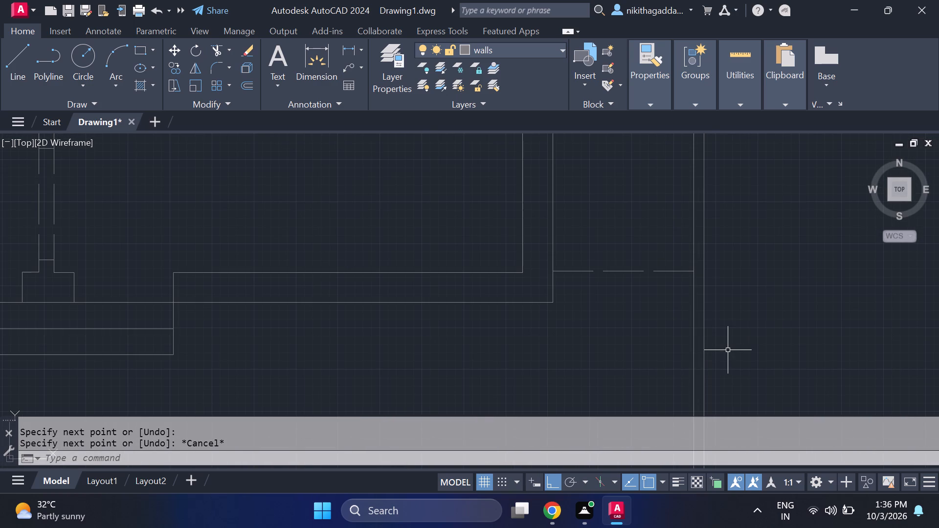
{"action": "type", "text": "tr"}
{"action": "key", "text": "Return"}
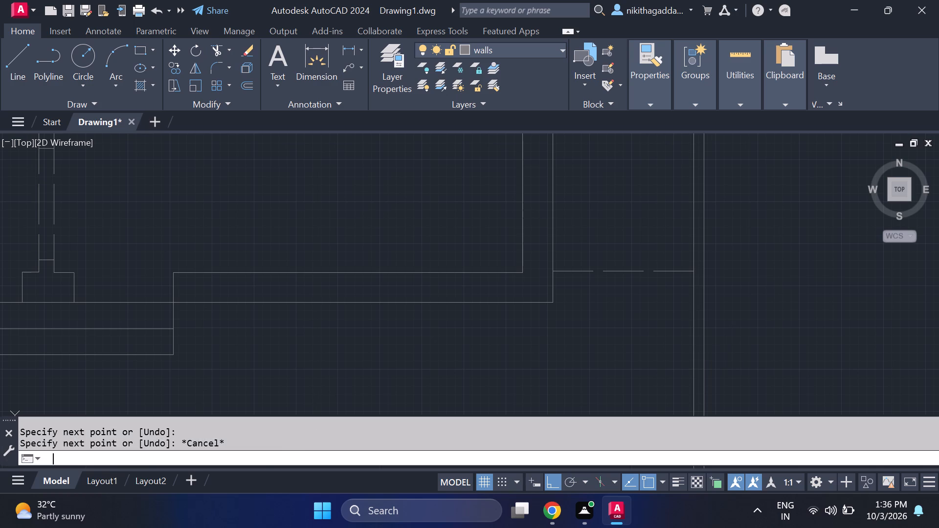
{"action": "left_click", "coordinate": [695, 306]}
{"action": "scroll", "coordinate": [741, 321], "scroll_direction": "down", "scroll_amount": 4}
{"action": "middle_click_drag", "start_coordinate": [772, 350], "coordinate": [696, 292]}
{"action": "scroll", "coordinate": [693, 284], "scroll_direction": "up", "scroll_amount": 2}
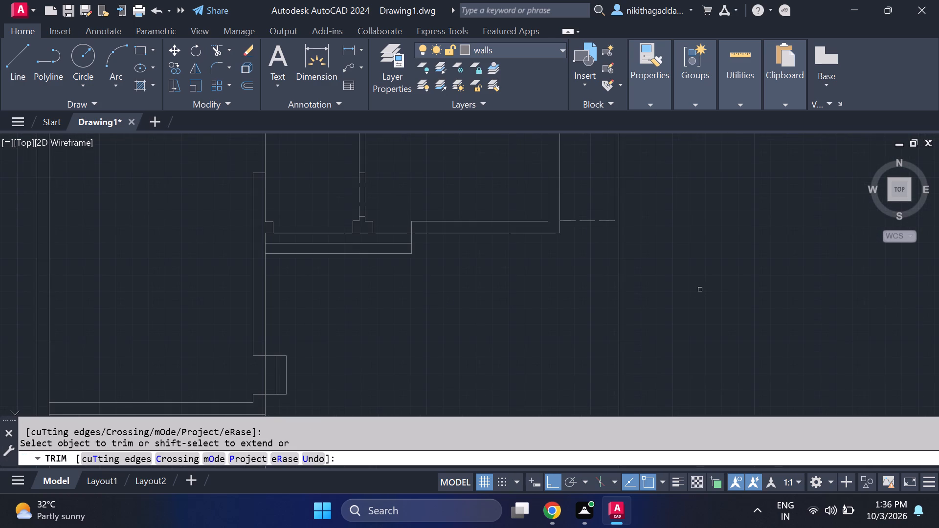
{"action": "key", "text": "Escape"}
Offset the right boundary wall's outer line 9" inward.
{"action": "type", "text": "of"}
{"action": "key", "text": "Return"}
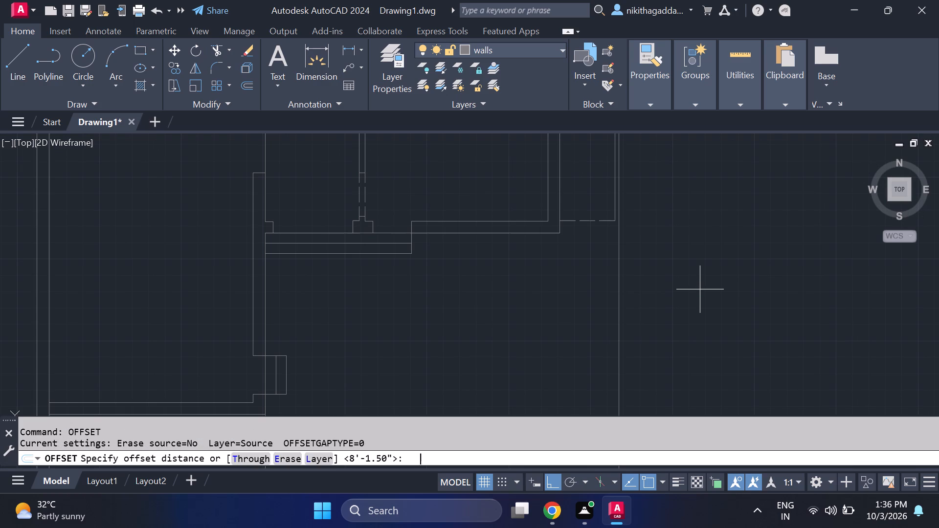
{"action": "type", "text": "9\""}
{"action": "key", "text": "Return"}
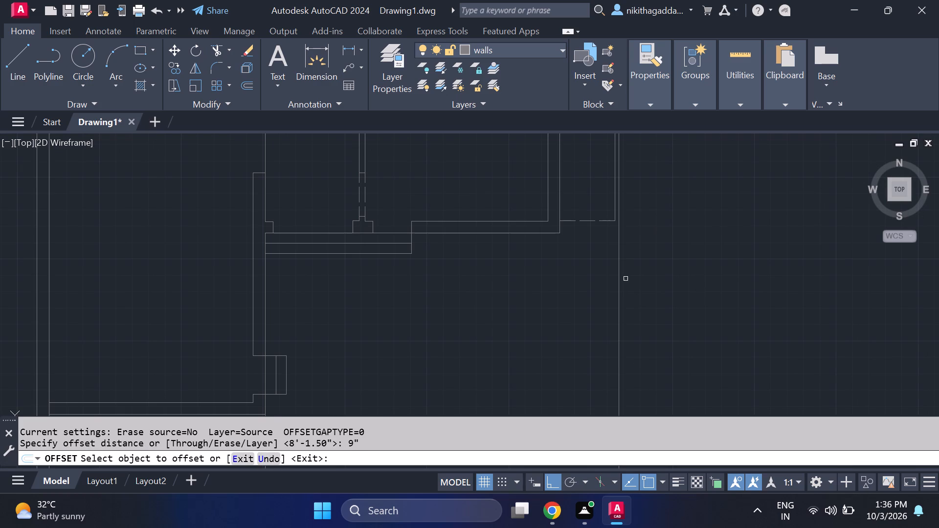
{"action": "left_click", "coordinate": [618, 287]}
{"action": "left_click", "coordinate": [581, 298]}
{"action": "key", "text": "Escape"}
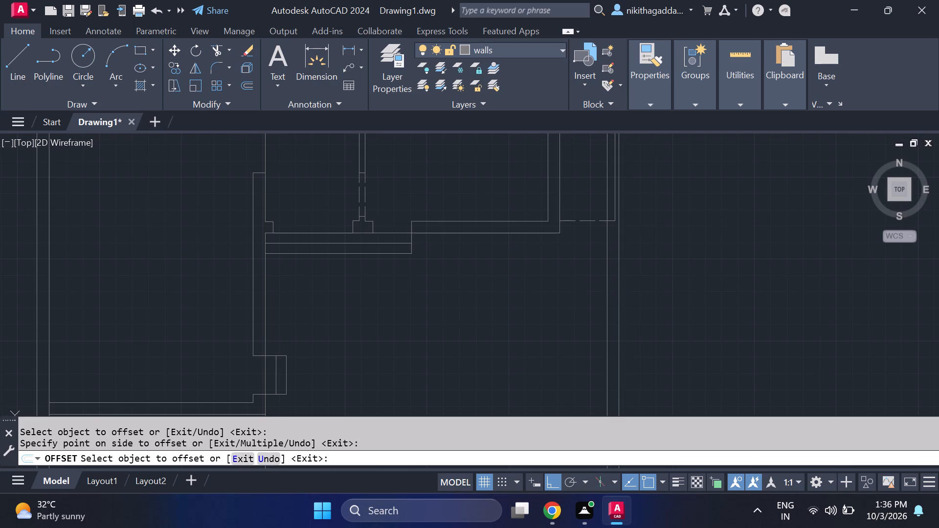
Trim off the right boundary wall's new 9" inner line above the dashed line at the bottom-right room.
{"action": "type", "text": "tr"}
{"action": "key", "text": "Return"}
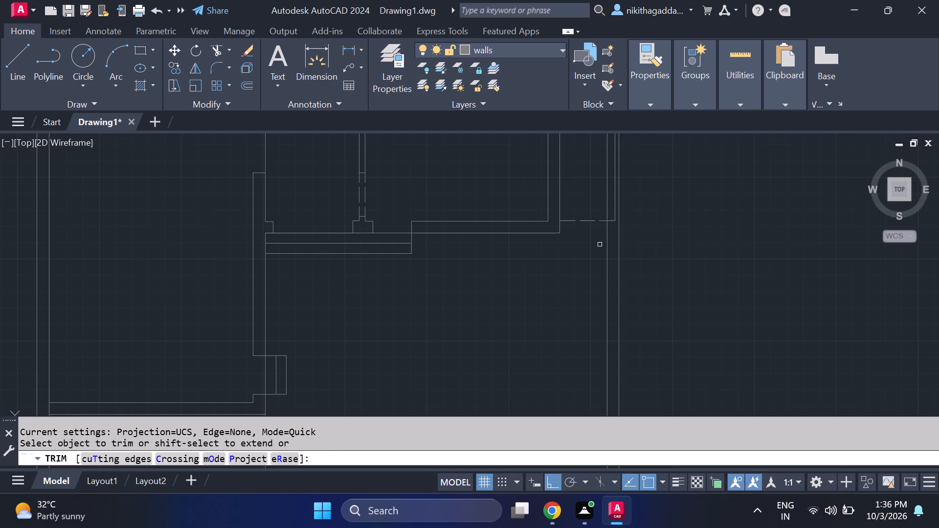
{"action": "left_click", "coordinate": [609, 207]}
{"action": "scroll", "coordinate": [608, 207], "scroll_direction": "down", "scroll_amount": 4}
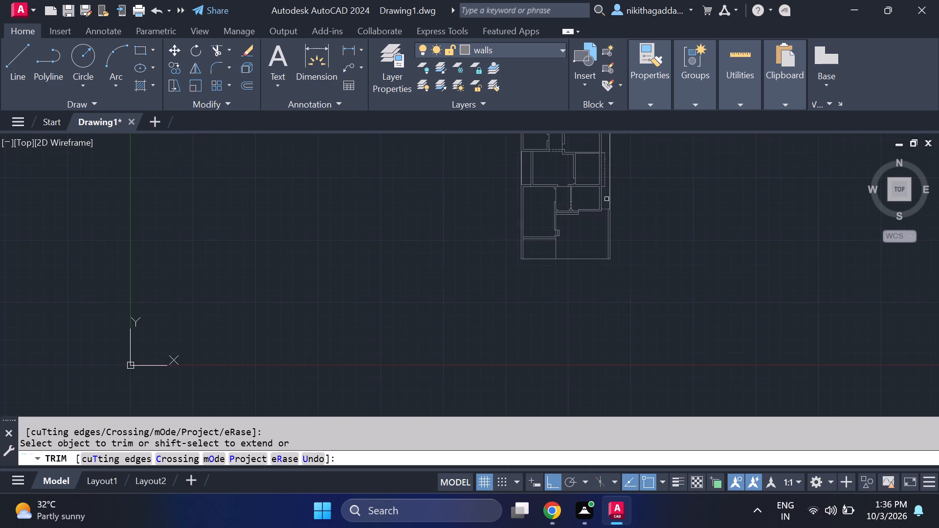
{"action": "middle_click_drag", "start_coordinate": [606, 185], "coordinate": [567, 288]}
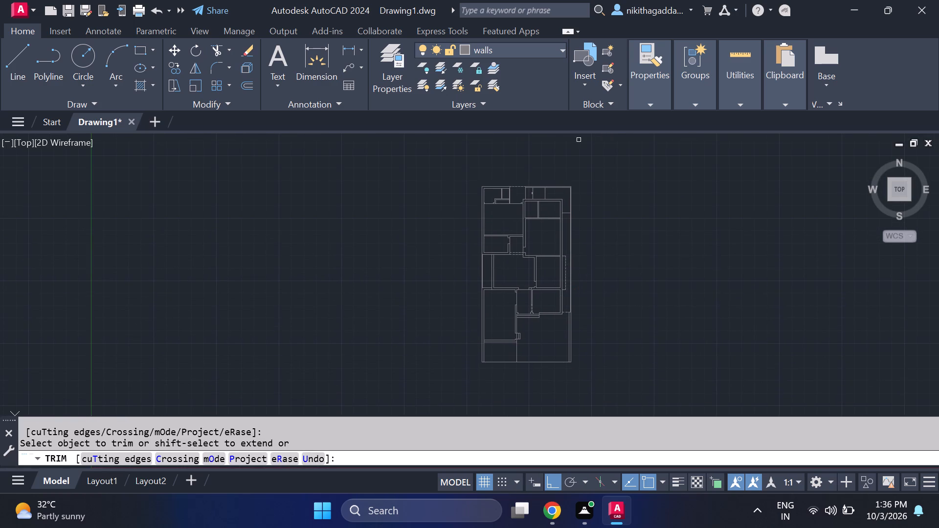
{"action": "scroll", "coordinate": [549, 172], "scroll_direction": "up", "scroll_amount": 3}
{"action": "scroll", "coordinate": [612, 246], "scroll_direction": "down", "scroll_amount": 3}
{"action": "middle_click_drag", "start_coordinate": [659, 361], "coordinate": [658, 288]}
{"action": "scroll", "coordinate": [628, 292], "scroll_direction": "up", "scroll_amount": 4}
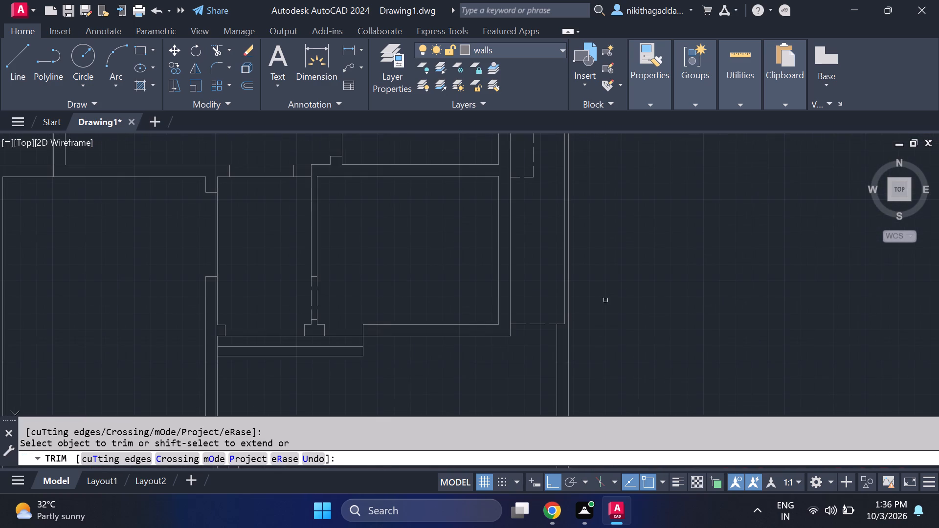
{"action": "middle_click_drag", "start_coordinate": [571, 319], "coordinate": [620, 252]}
{"action": "scroll", "coordinate": [660, 271], "scroll_direction": "up", "scroll_amount": 1}
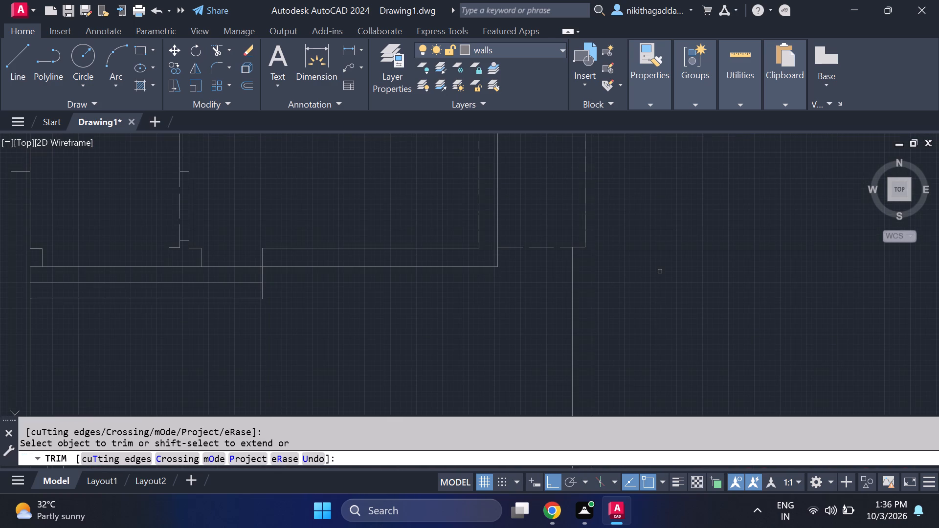
{"action": "key", "text": "Escape"}
Draw a second dashed horizontal line from the bottom-right room's outer bottom corner to the right boundary wall's 9" inner line.
{"action": "scroll", "coordinate": [660, 271], "scroll_direction": "up", "scroll_amount": 1}
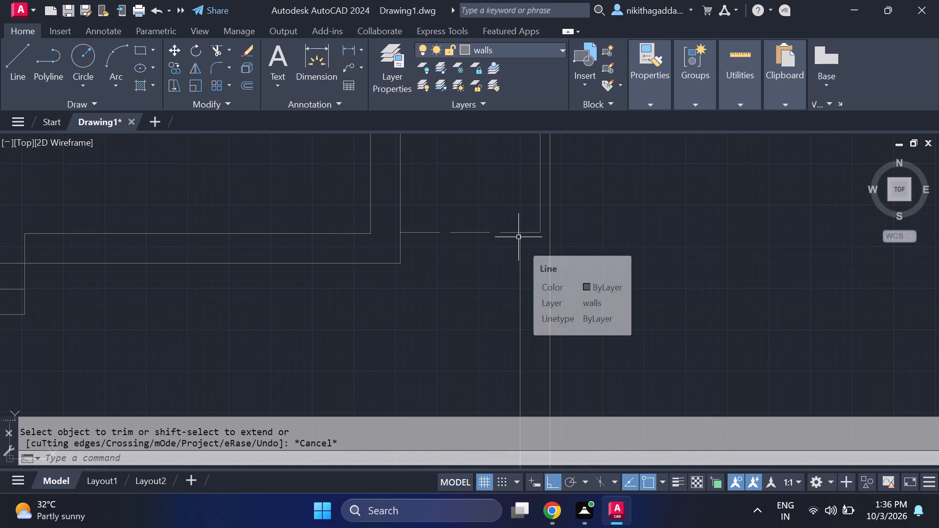
{"action": "key", "text": "l"}
{"action": "key", "text": "Return"}
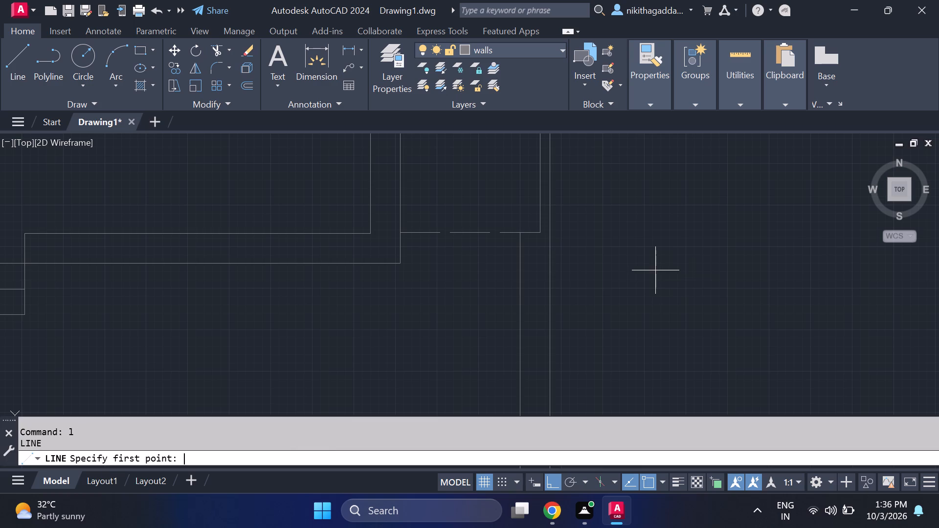
{"action": "left_click", "coordinate": [403, 264]}
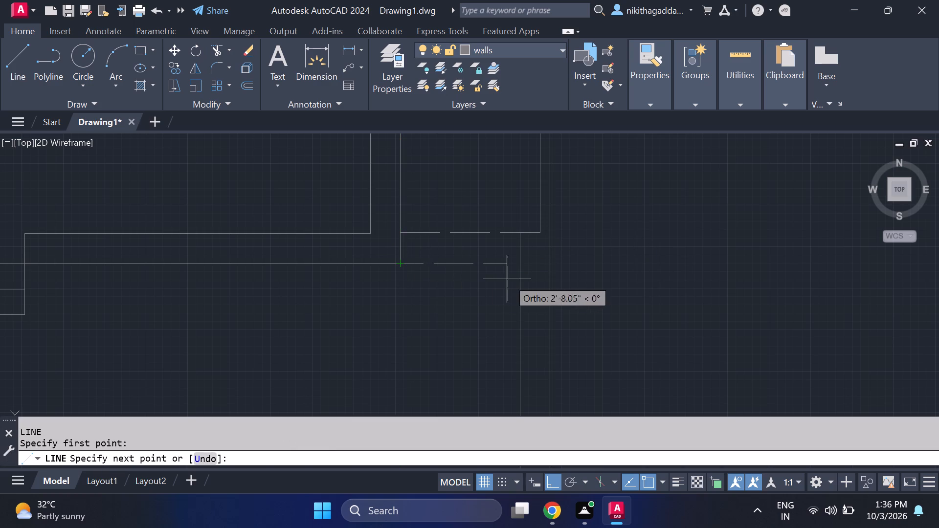
{"action": "left_click", "coordinate": [523, 264]}
{"action": "key", "text": "Escape"}
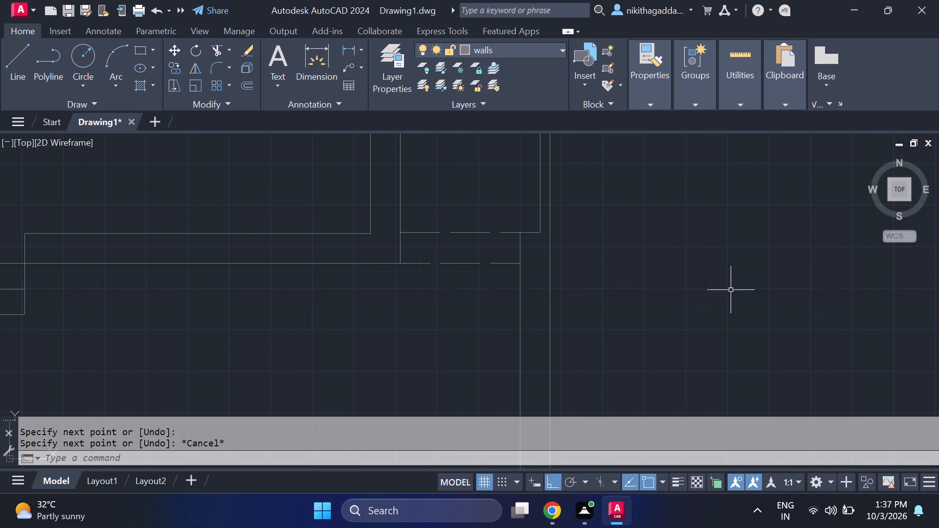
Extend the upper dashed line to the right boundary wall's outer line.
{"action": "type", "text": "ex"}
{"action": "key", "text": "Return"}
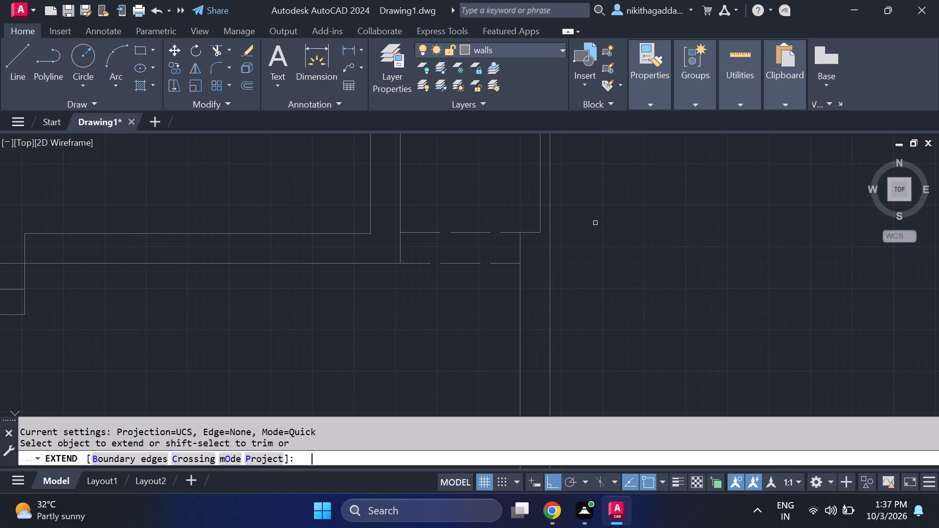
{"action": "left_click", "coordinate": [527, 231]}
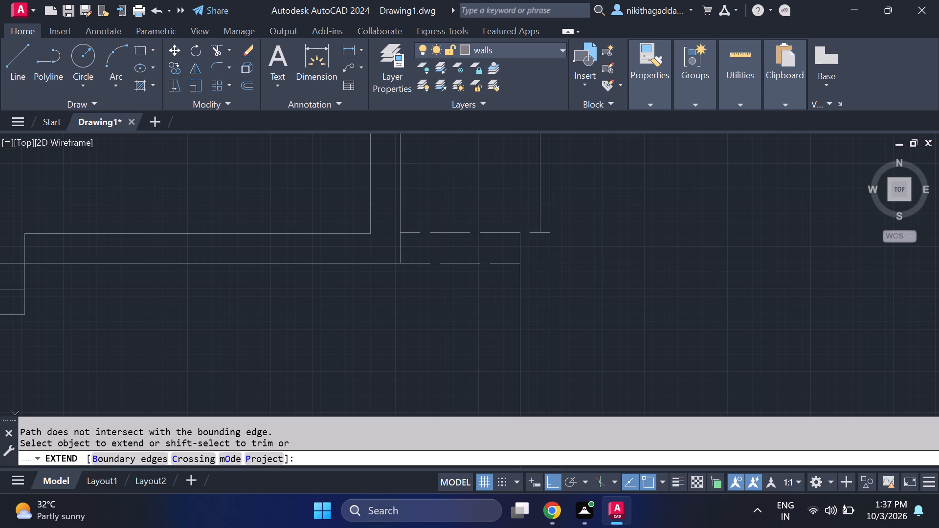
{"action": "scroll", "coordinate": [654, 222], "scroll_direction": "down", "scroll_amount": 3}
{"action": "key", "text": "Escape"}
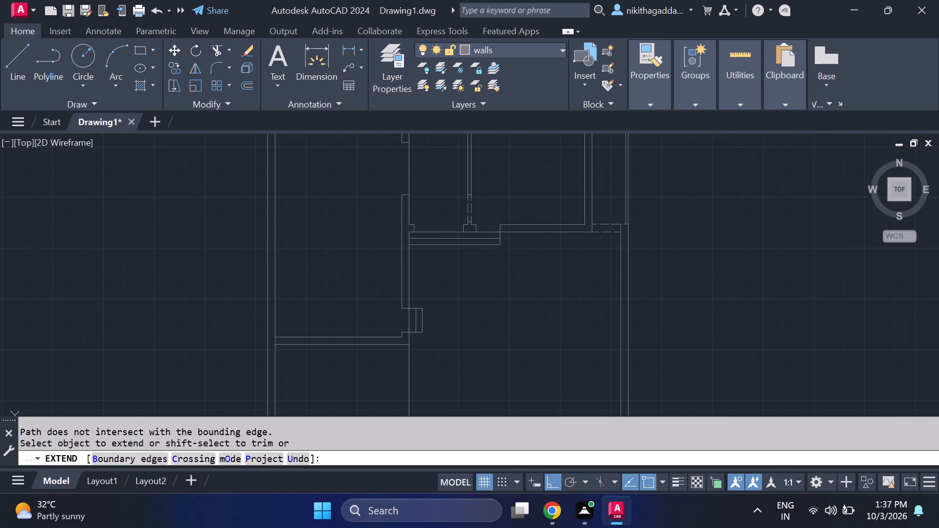
Trim the upper dashed line's segments between the right boundary wall's 9" inner line and its outer line.
{"action": "scroll", "coordinate": [630, 223], "scroll_direction": "up", "scroll_amount": 4}
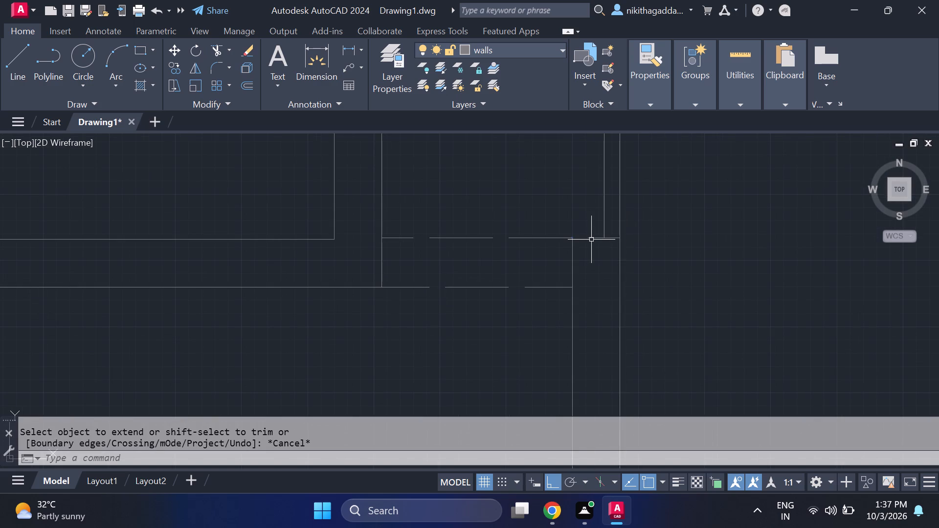
{"action": "left_click", "coordinate": [591, 240]}
{"action": "key", "text": "Escape"}
{"action": "type", "text": "tr"}
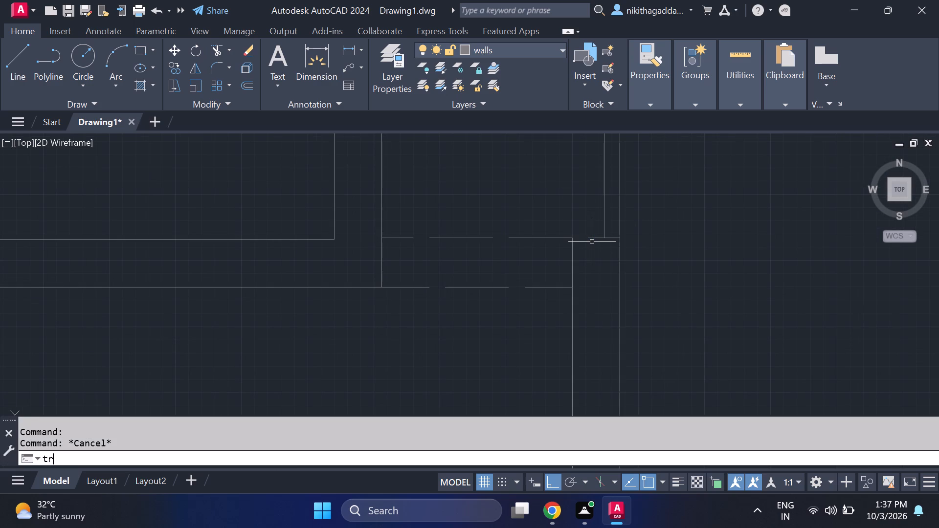
{"action": "key", "text": "Return"}
{"action": "left_click_drag", "start_coordinate": [592, 231], "coordinate": [604, 290]}
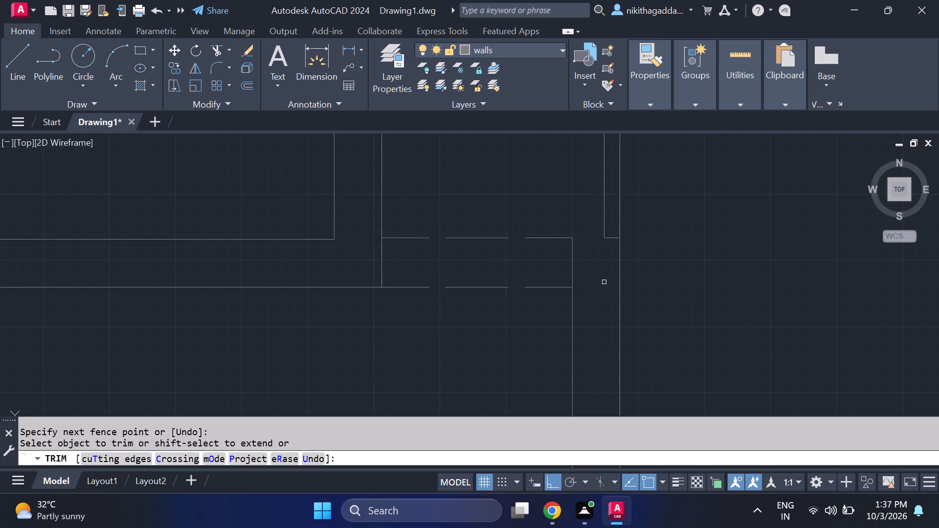
{"action": "left_click", "coordinate": [613, 239]}
{"action": "key", "text": "Escape"}
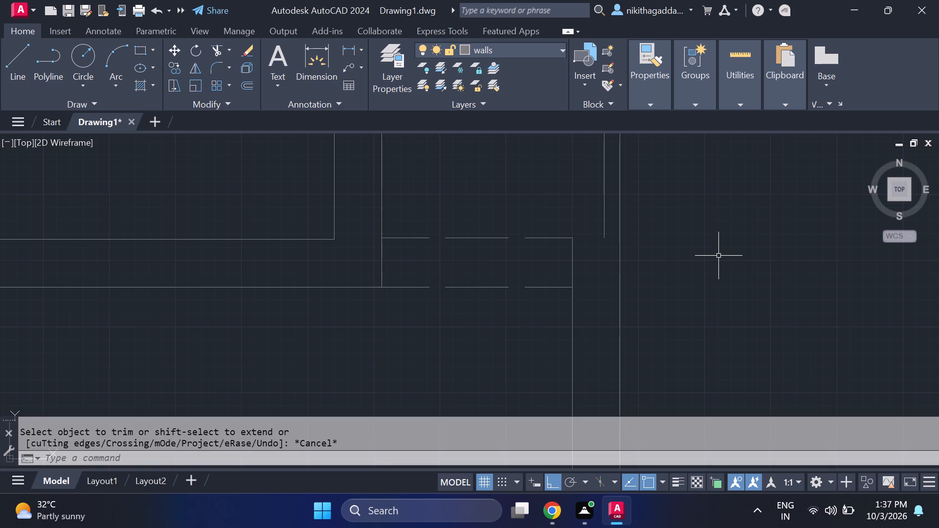
Draw a ByLayer horizontal line from the top end of the right boundary wall's 9" inner line to its outer line.
{"action": "key", "text": "l"}
{"action": "key", "text": "Return"}
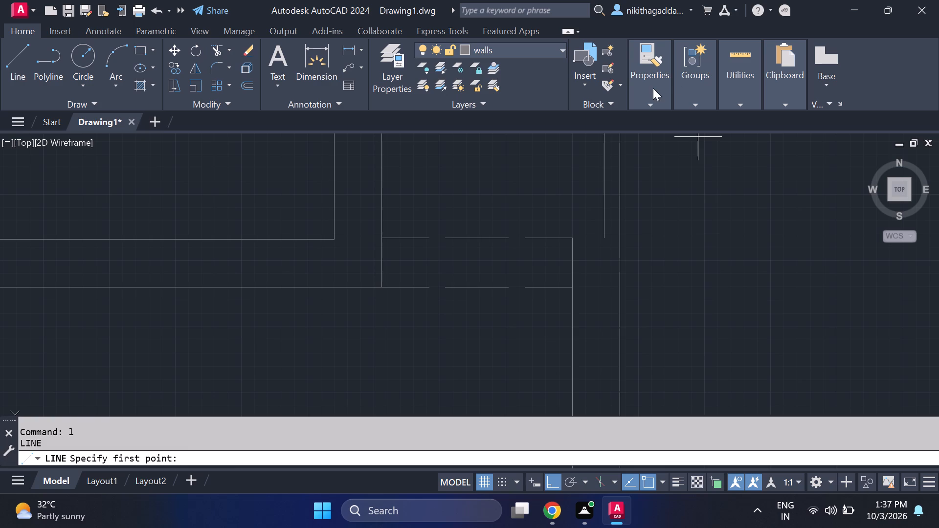
{"action": "left_click", "coordinate": [653, 94]}
{"action": "left_click", "coordinate": [810, 159]}
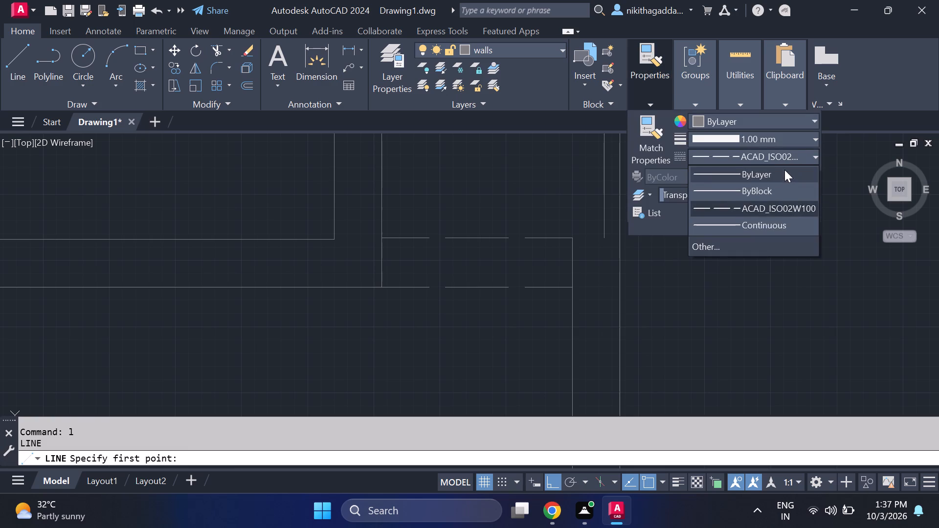
{"action": "left_click", "coordinate": [783, 174]}
{"action": "left_click", "coordinate": [574, 241]}
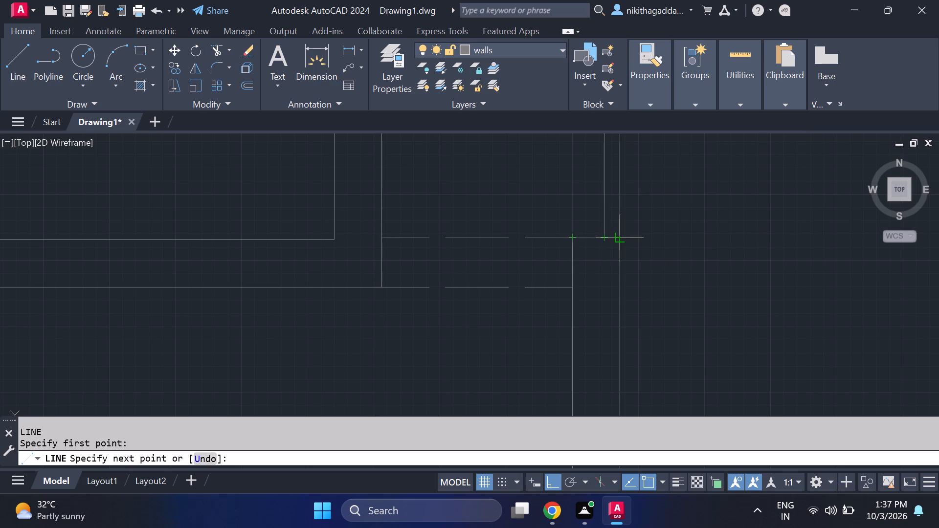
{"action": "left_click", "coordinate": [616, 241]}
{"action": "key", "text": "Escape"}
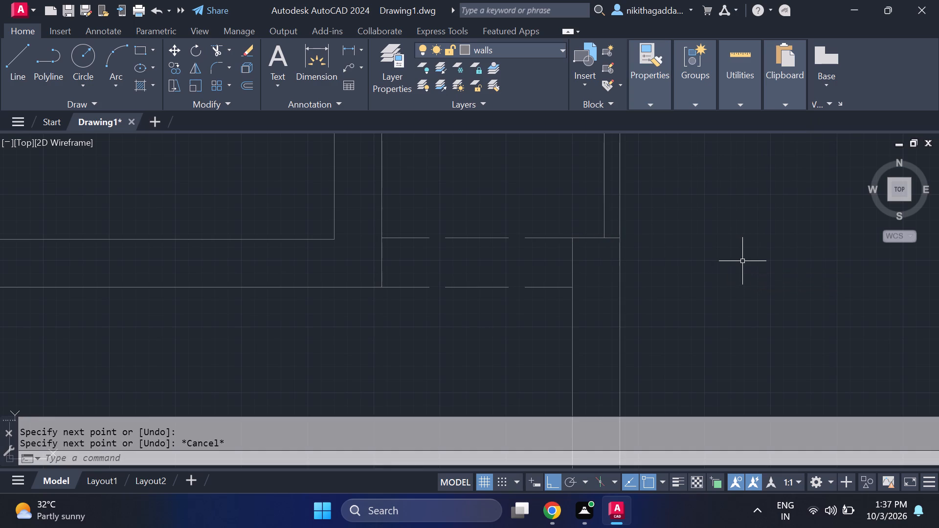
Examine the lower part of the floor plan around the open area, the side steps and the bottom-left room.
{"action": "scroll", "coordinate": [734, 267], "scroll_direction": "down", "scroll_amount": 5}
{"action": "middle_click_drag", "start_coordinate": [738, 333], "coordinate": [736, 330]}
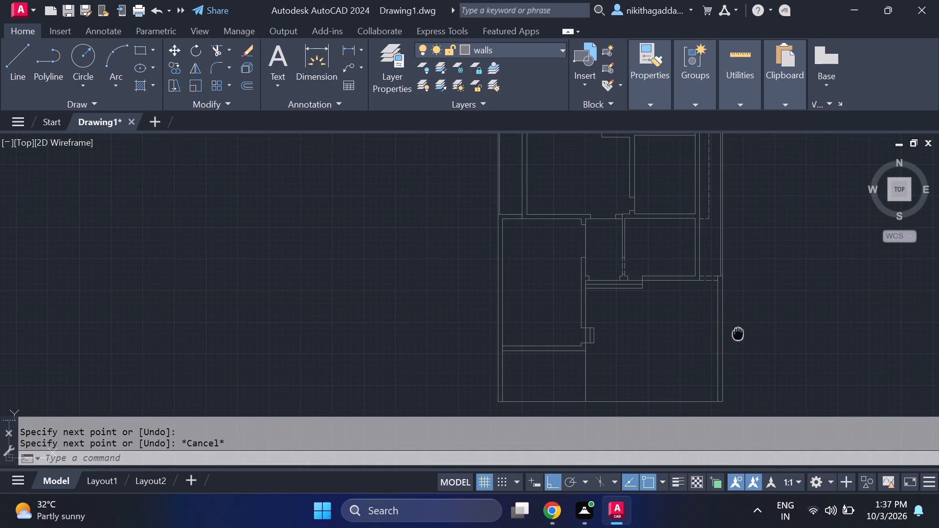
{"action": "middle_click_drag", "start_coordinate": [736, 330], "coordinate": [709, 260]}
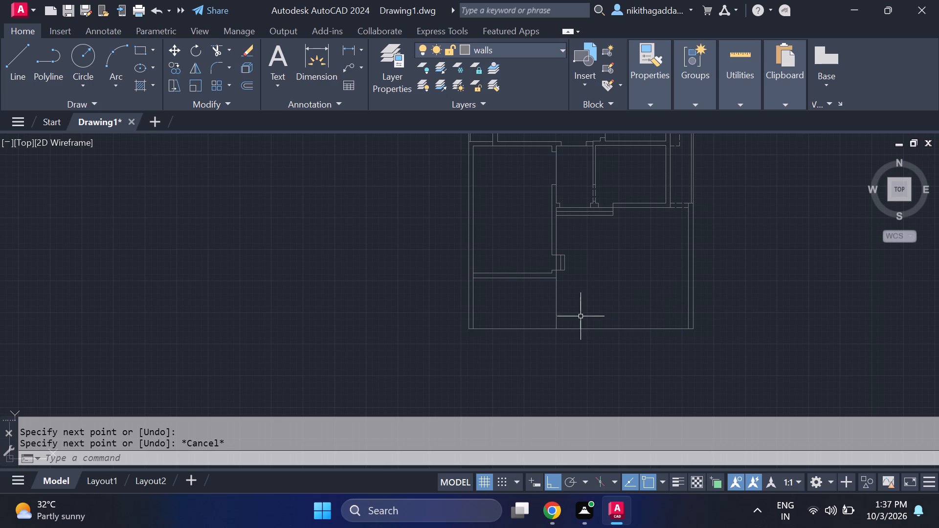
{"action": "middle_click_drag", "start_coordinate": [581, 280], "coordinate": [595, 351]}
{"action": "scroll", "coordinate": [624, 313], "scroll_direction": "up", "scroll_amount": 2}
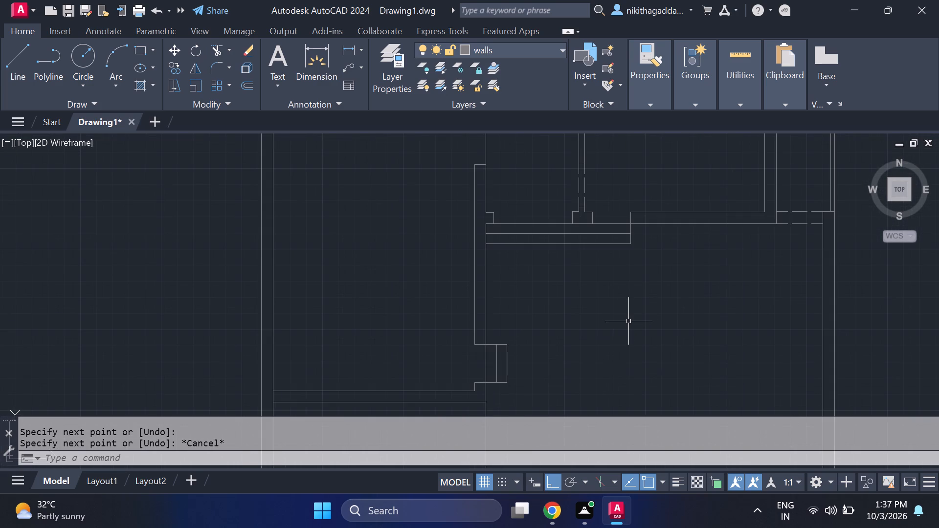
{"action": "middle_click_drag", "start_coordinate": [615, 335], "coordinate": [607, 288]}
{"action": "middle_click_drag", "start_coordinate": [607, 291], "coordinate": [606, 252]}
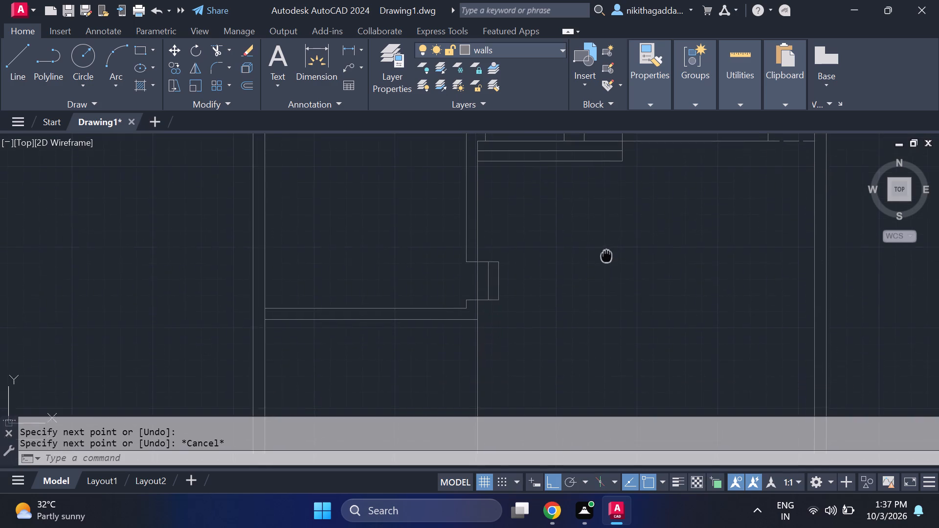
{"action": "middle_click_drag", "start_coordinate": [606, 252], "coordinate": [606, 238]}
Trim the left boundary wall's inner line between the two faces of the bottom-left room's lower wall.
{"action": "scroll", "coordinate": [526, 305], "scroll_direction": "down", "scroll_amount": 3}
{"action": "scroll", "coordinate": [445, 342], "scroll_direction": "up", "scroll_amount": 3}
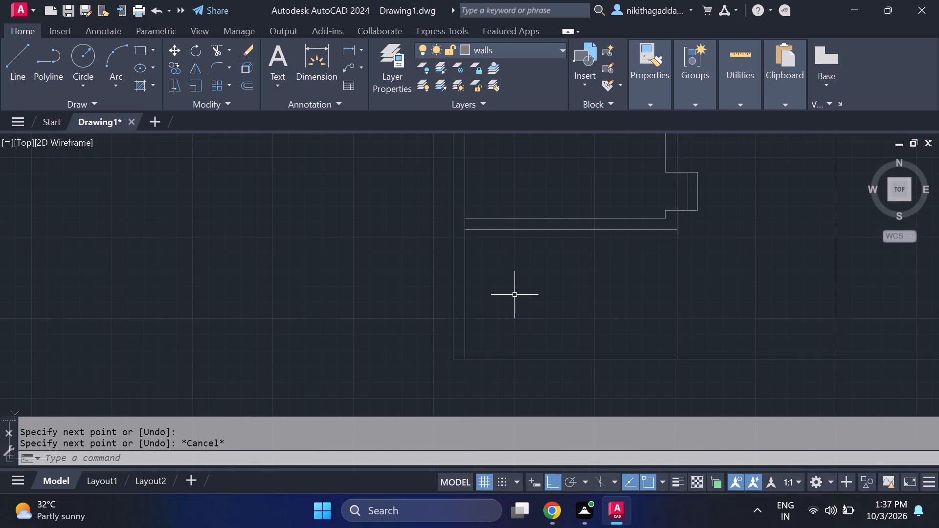
{"action": "scroll", "coordinate": [514, 295], "scroll_direction": "down", "scroll_amount": 1}
{"action": "type", "text": "tr"}
{"action": "key", "text": "Return"}
{"action": "scroll", "coordinate": [502, 262], "scroll_direction": "up", "scroll_amount": 2}
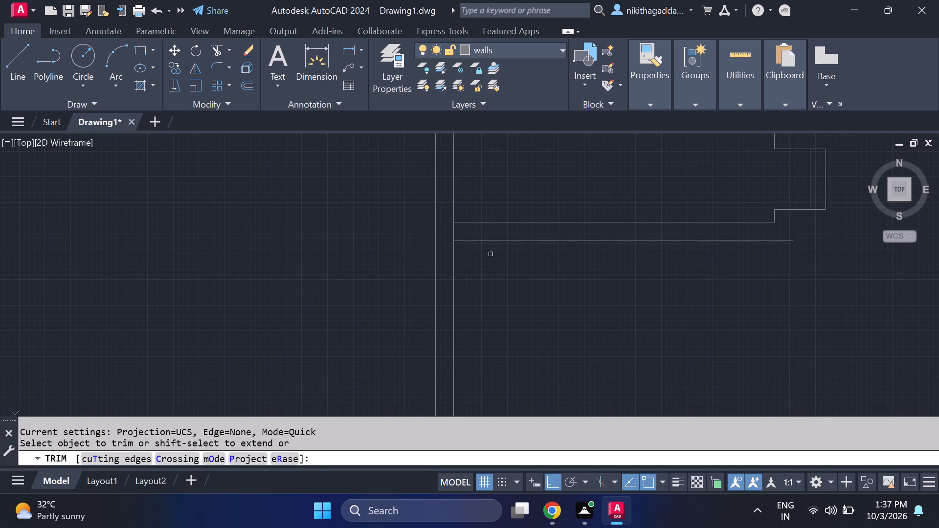
{"action": "scroll", "coordinate": [462, 233], "scroll_direction": "up", "scroll_amount": 2}
{"action": "left_click_drag", "start_coordinate": [461, 233], "coordinate": [410, 236]}
{"action": "scroll", "coordinate": [467, 270], "scroll_direction": "down", "scroll_amount": 3}
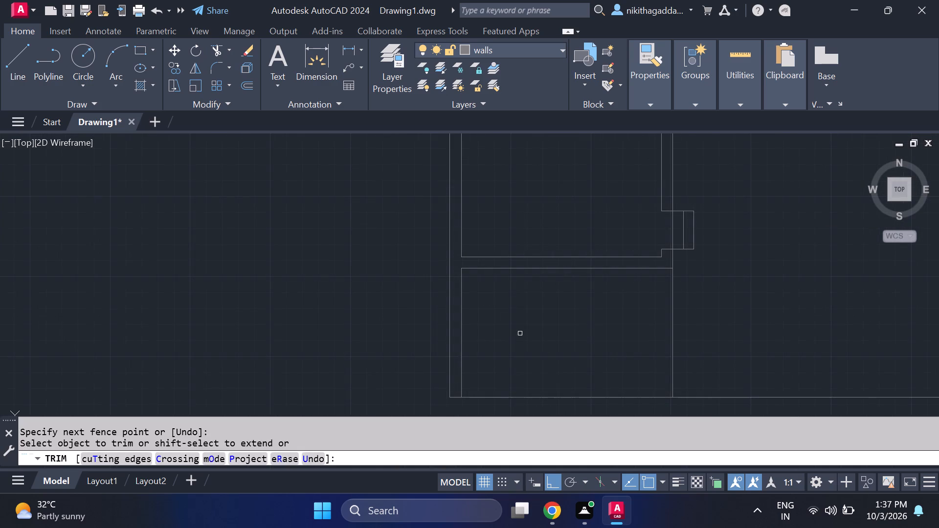
{"action": "scroll", "coordinate": [557, 340], "scroll_direction": "down", "scroll_amount": 3}
{"action": "key", "text": "Escape"}
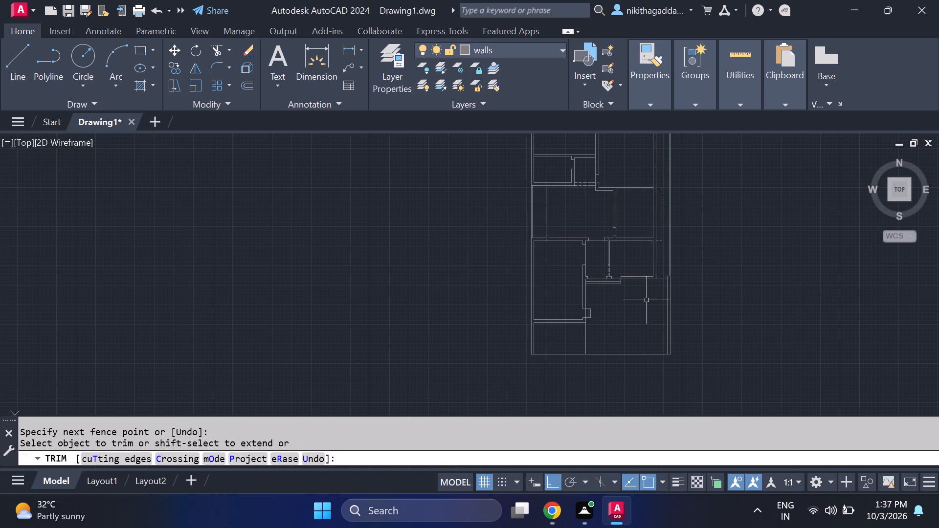
Draw a short horizontal line across the left boundary wall's thickness, just below the bottom-left room's lower wall.
{"action": "scroll", "coordinate": [558, 342], "scroll_direction": "up", "scroll_amount": 2}
{"action": "key", "text": "l"}
{"action": "key", "text": "Return"}
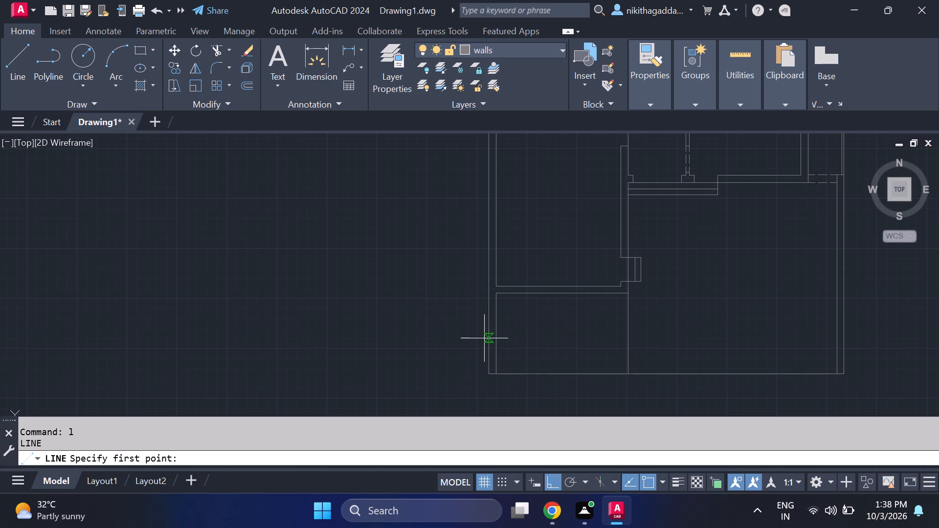
{"action": "left_click", "coordinate": [489, 315]}
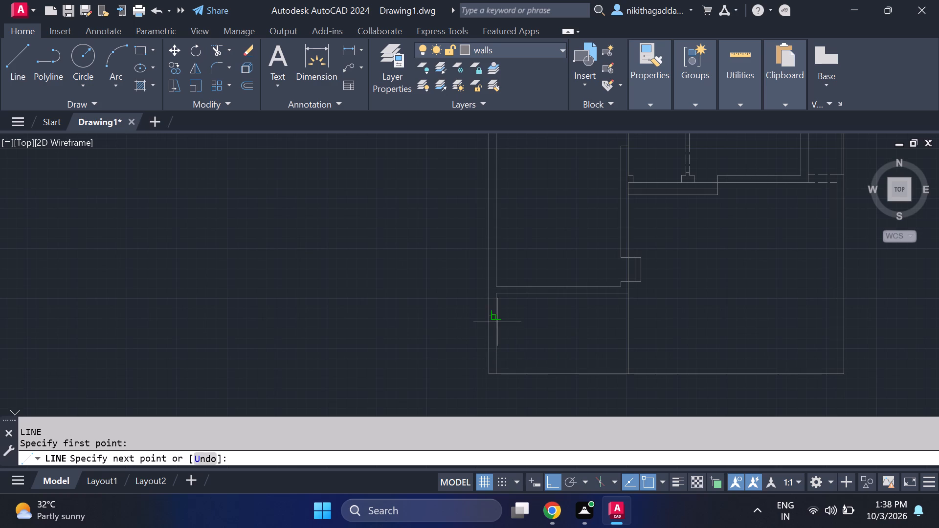
{"action": "left_click", "coordinate": [497, 322]}
{"action": "key", "text": "Escape"}
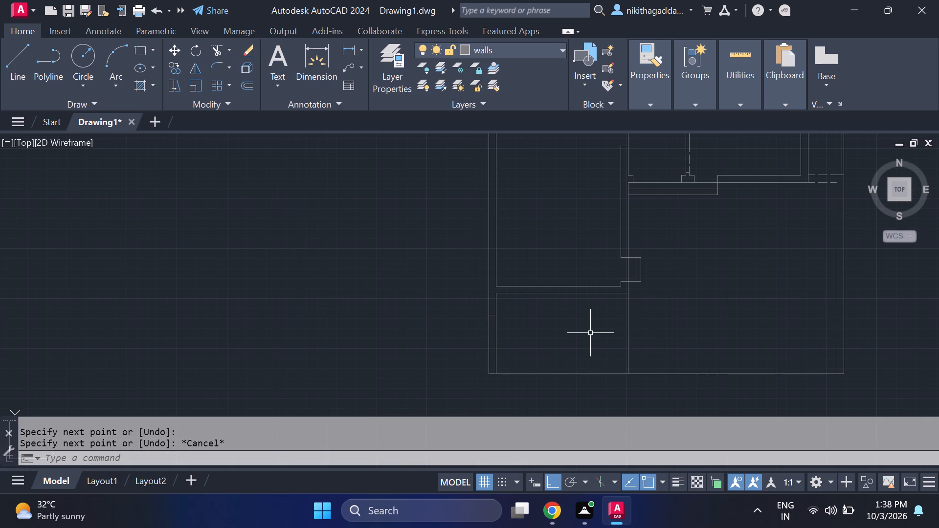
{"action": "middle_click_drag", "start_coordinate": [588, 335], "coordinate": [587, 299]}
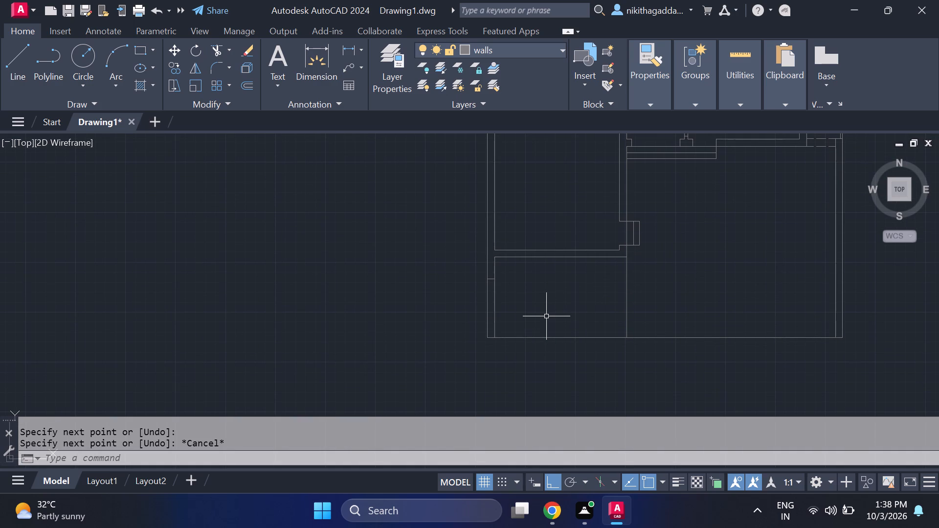
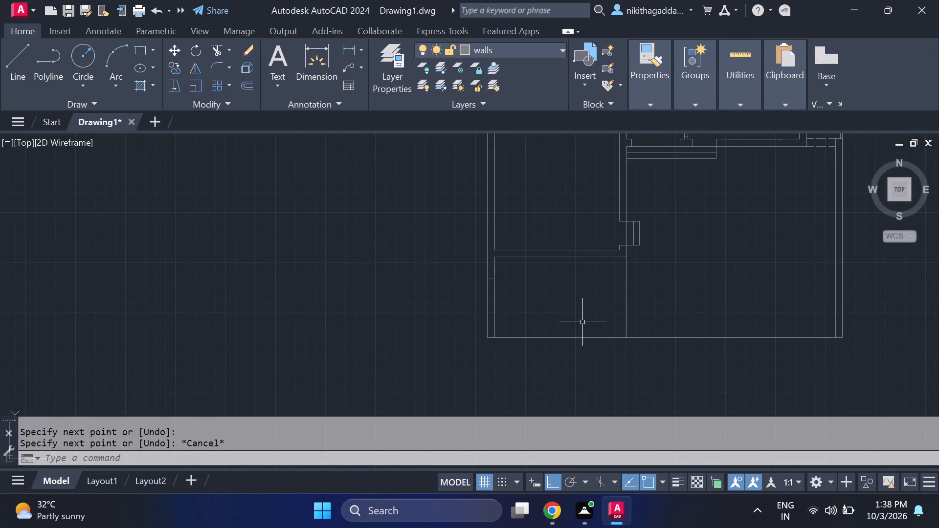
Trim away the inner line of the west outer wall below the short cross line in the bottom-west room.
{"action": "type", "text": "tr"}
{"action": "key", "text": "Return"}
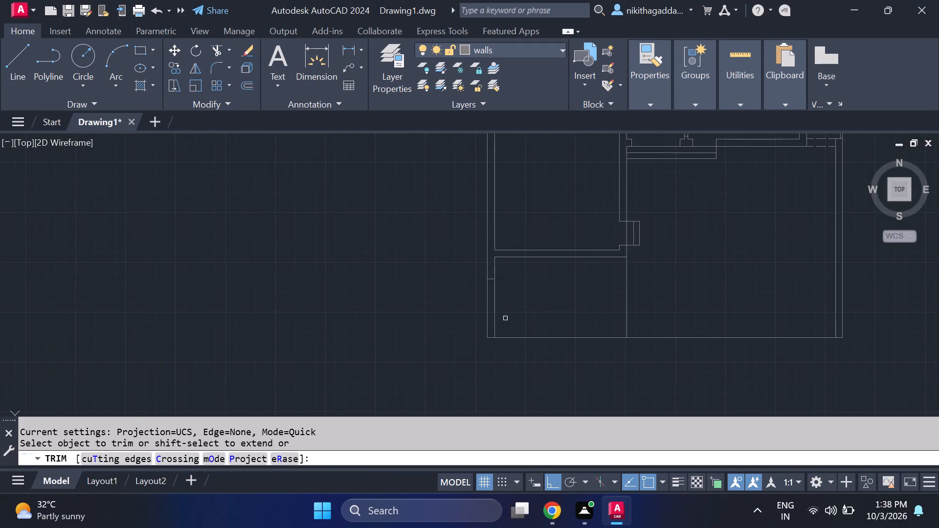
{"action": "left_click", "coordinate": [495, 311]}
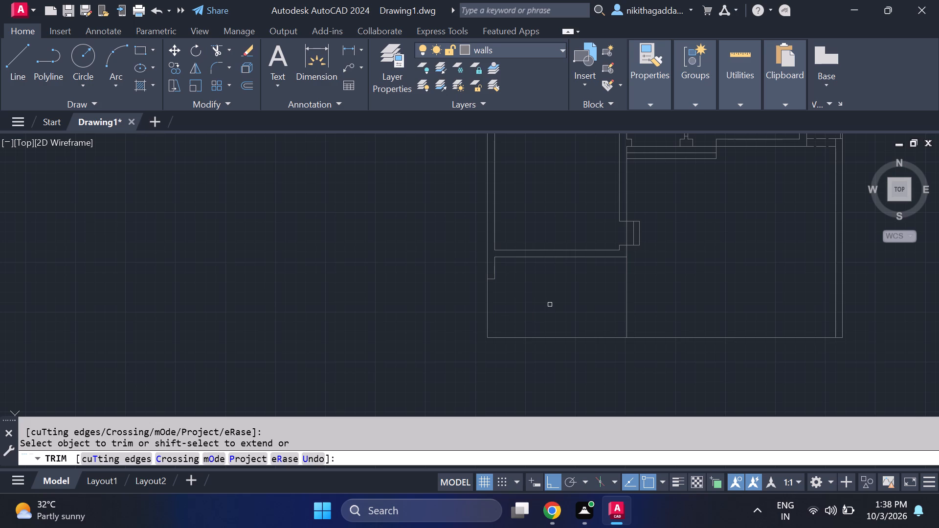
{"action": "key", "text": "Escape"}
Offset the outer line of the west wall 3" inward.
{"action": "type", "text": "of"}
{"action": "key", "text": "Return"}
{"action": "key", "text": "4"}
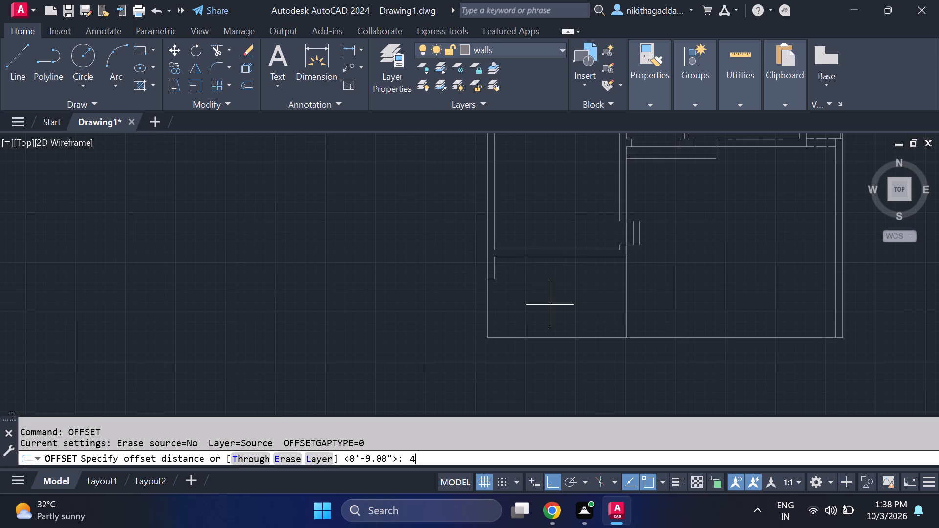
{"action": "key", "text": "BackSpace"}
{"action": "type", "text": "3\""}
{"action": "key", "text": "Return"}
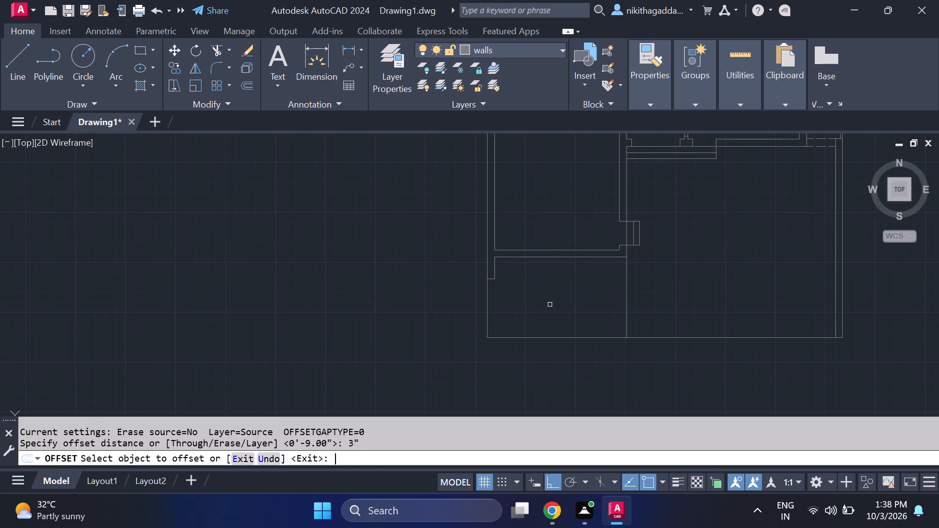
{"action": "left_click", "coordinate": [488, 310]}
{"action": "left_click", "coordinate": [498, 313]}
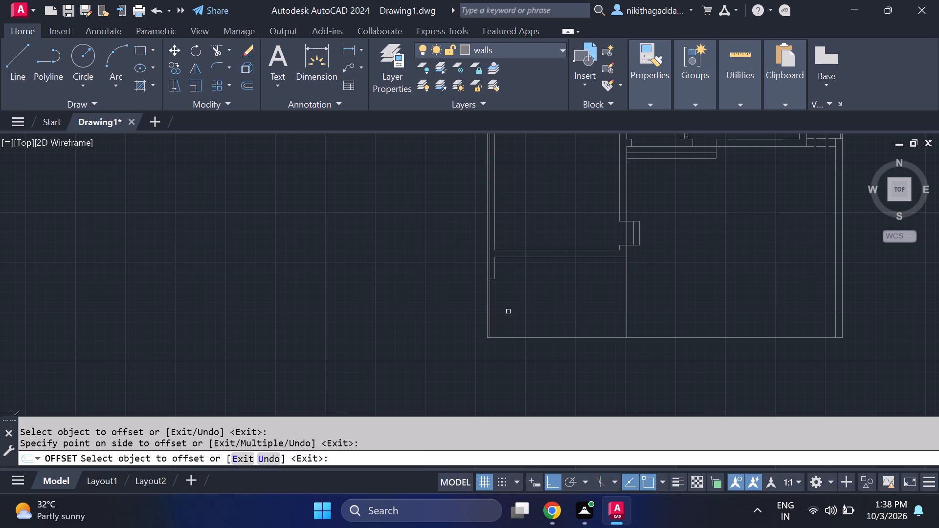
{"action": "scroll", "coordinate": [513, 314], "scroll_direction": "up", "scroll_amount": 1}
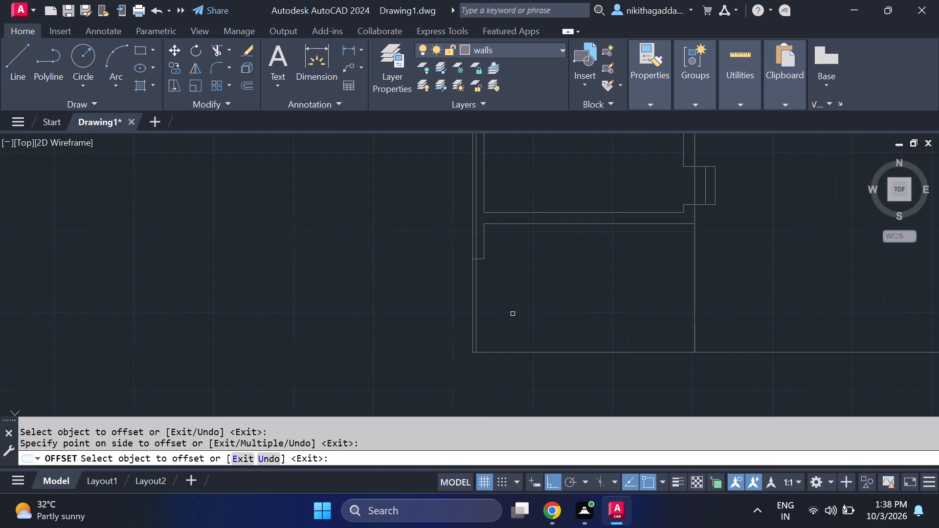
{"action": "scroll", "coordinate": [513, 314], "scroll_direction": "down", "scroll_amount": 2}
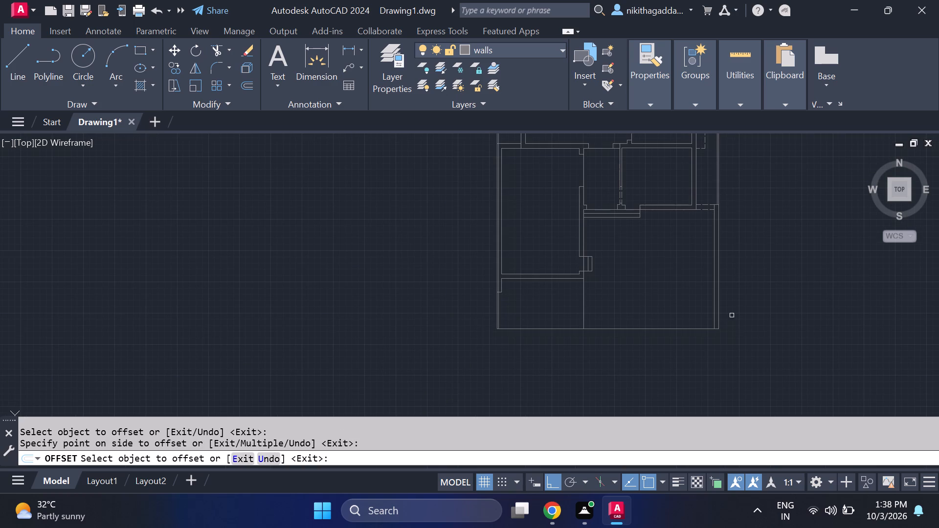
{"action": "key", "text": "Escape"}
Draw a short line across the east wall's thickness, level with the cross line on the west wall.
{"action": "key", "text": "l"}
{"action": "key", "text": "Return"}
{"action": "scroll", "coordinate": [756, 301], "scroll_direction": "up", "scroll_amount": 1}
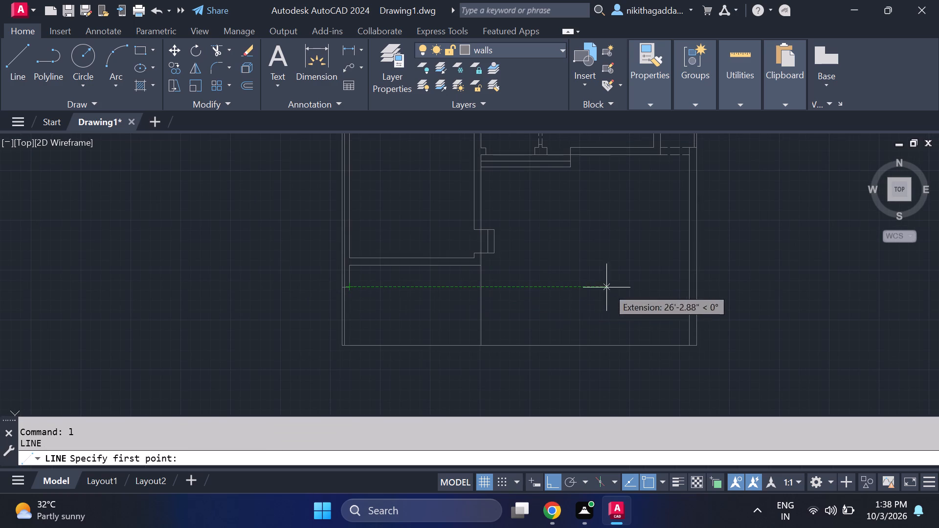
{"action": "left_click", "coordinate": [688, 291]}
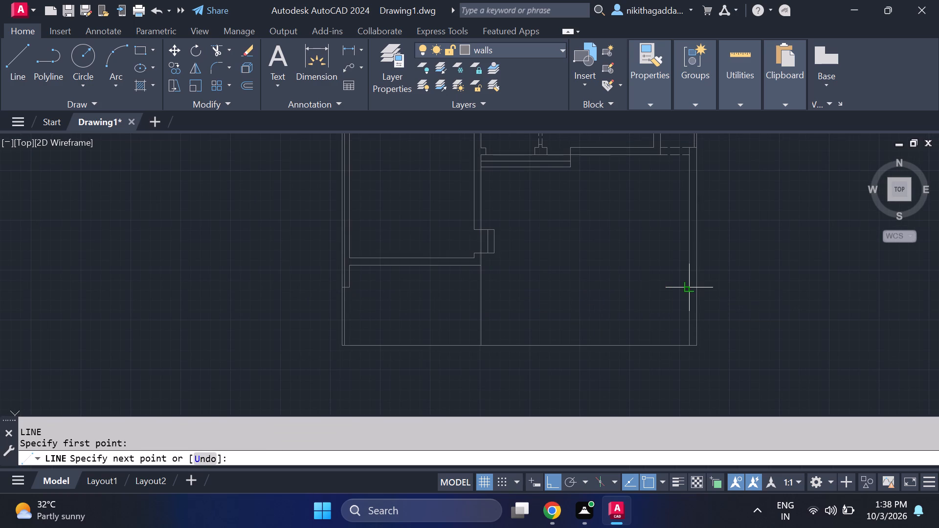
{"action": "left_click", "coordinate": [699, 290]}
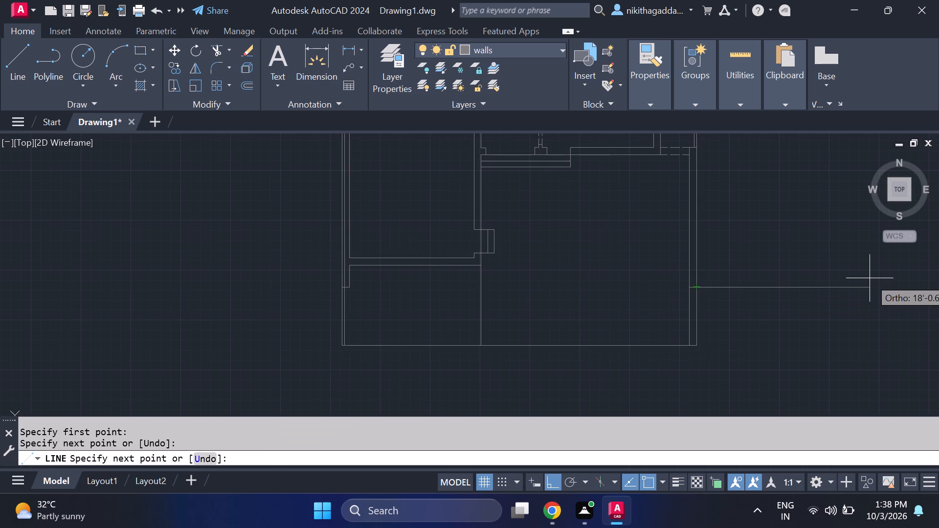
{"action": "key", "text": "Escape"}
Trim away the east wall's inner line below the new cross line.
{"action": "type", "text": "tr"}
{"action": "key", "text": "Return"}
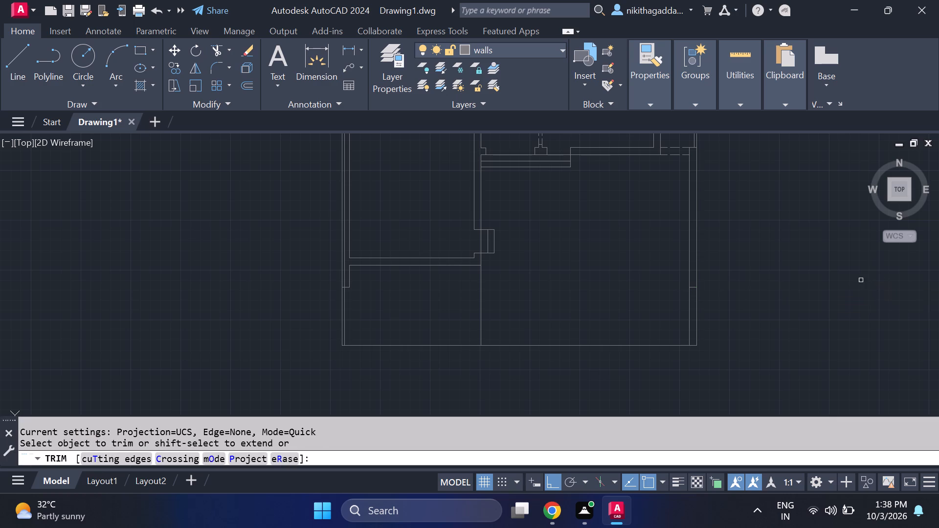
{"action": "left_click", "coordinate": [688, 303]}
{"action": "key", "text": "Escape"}
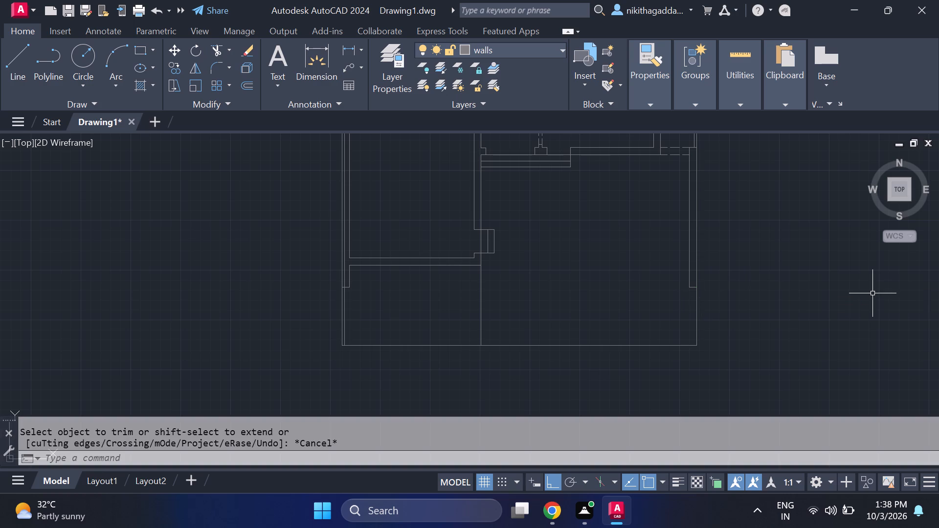
Offset the outer line of the east wall 3" inward.
{"action": "type", "text": "of"}
{"action": "key", "text": "Return"}
{"action": "type", "text": "3\""}
{"action": "key", "text": "Return"}
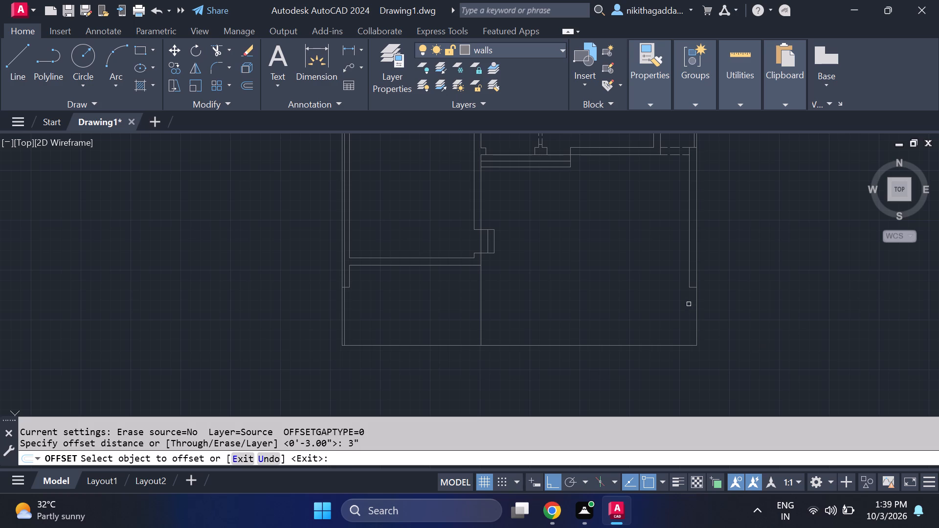
{"action": "left_click", "coordinate": [696, 297]}
{"action": "left_click", "coordinate": [680, 308]}
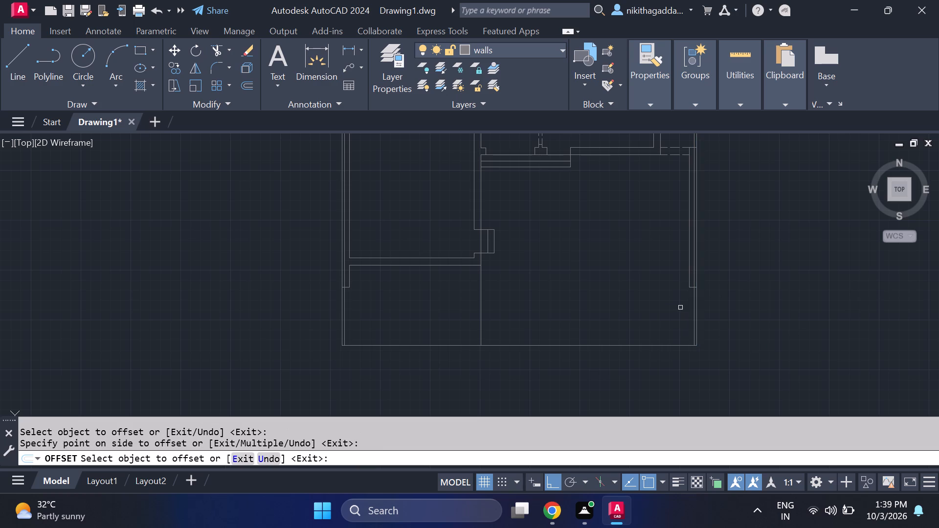
{"action": "key", "text": "Escape"}
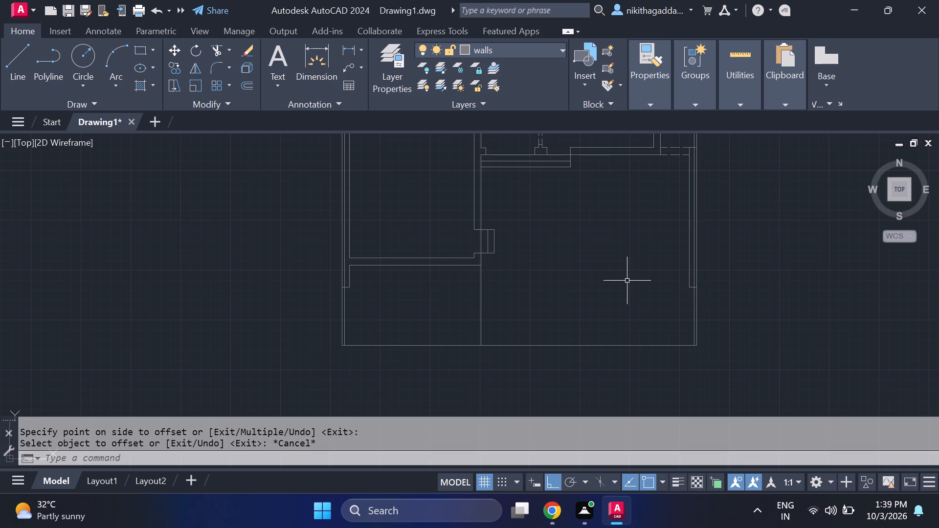
Trim the 3" offset lines above the cross lines on both the east and west walls.
{"action": "scroll", "coordinate": [692, 309], "scroll_direction": "up", "scroll_amount": 2}
{"action": "scroll", "coordinate": [692, 309], "scroll_direction": "down", "scroll_amount": 2}
{"action": "type", "text": "tr"}
{"action": "key", "text": "Return"}
{"action": "scroll", "coordinate": [692, 274], "scroll_direction": "up", "scroll_amount": 3}
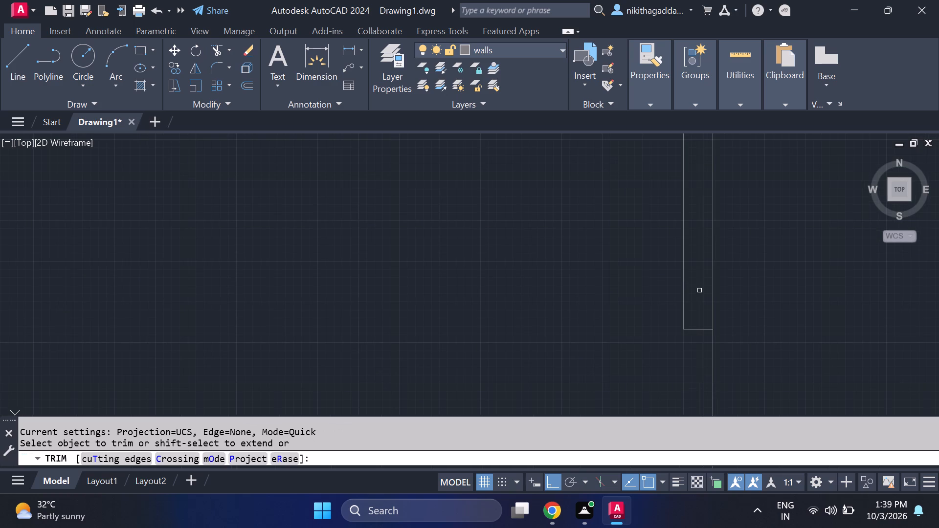
{"action": "left_click", "coordinate": [704, 297]}
{"action": "scroll", "coordinate": [669, 307], "scroll_direction": "down", "scroll_amount": 4}
{"action": "scroll", "coordinate": [403, 304], "scroll_direction": "up", "scroll_amount": 2}
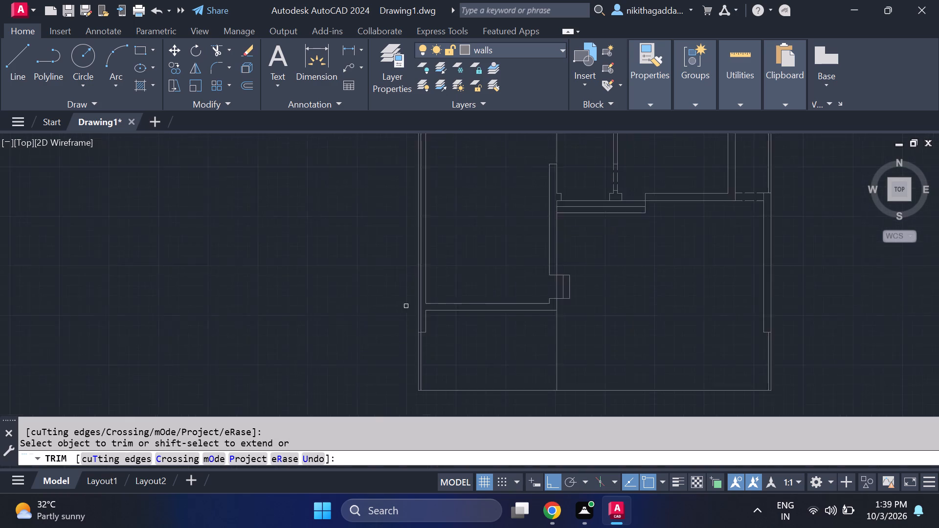
{"action": "scroll", "coordinate": [407, 308], "scroll_direction": "up", "scroll_amount": 2}
{"action": "left_click", "coordinate": [459, 365]}
{"action": "scroll", "coordinate": [526, 363], "scroll_direction": "down", "scroll_amount": 4}
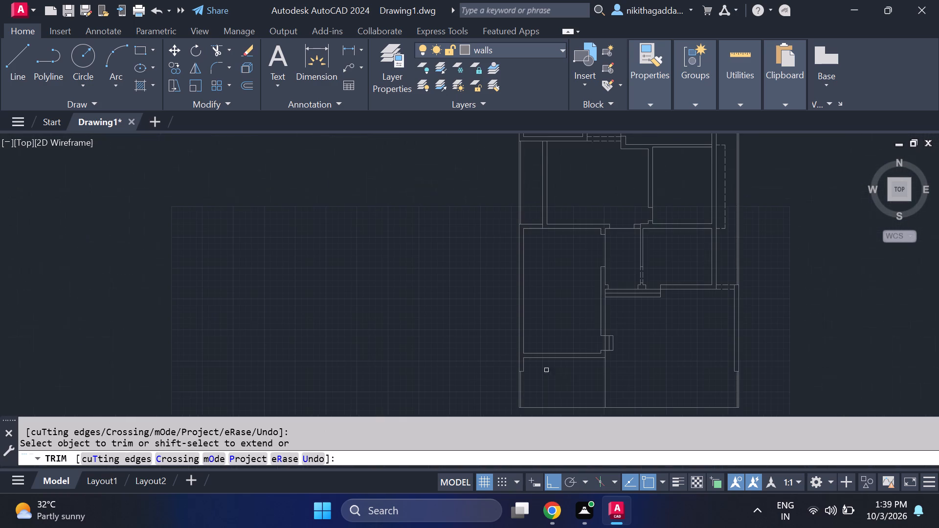
{"action": "middle_click_drag", "start_coordinate": [572, 381], "coordinate": [523, 307]}
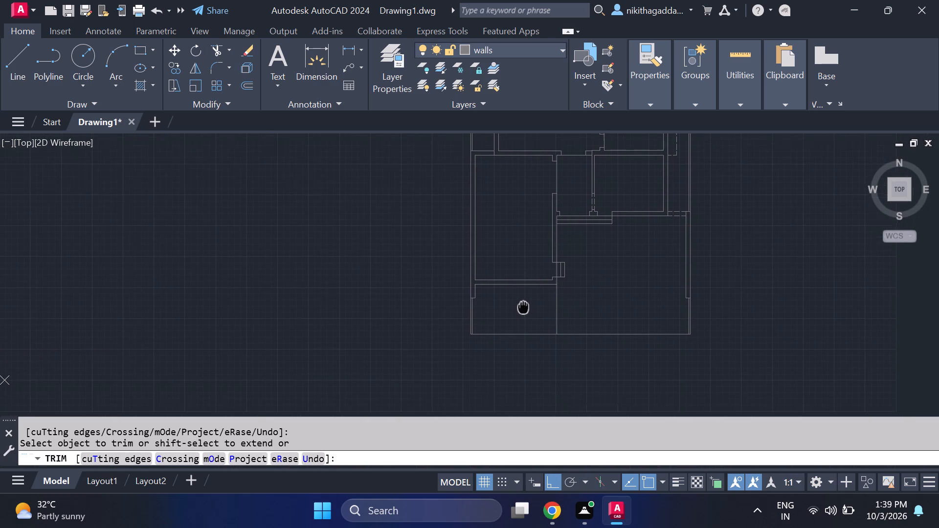
{"action": "middle_click_drag", "start_coordinate": [523, 307], "coordinate": [523, 306]}
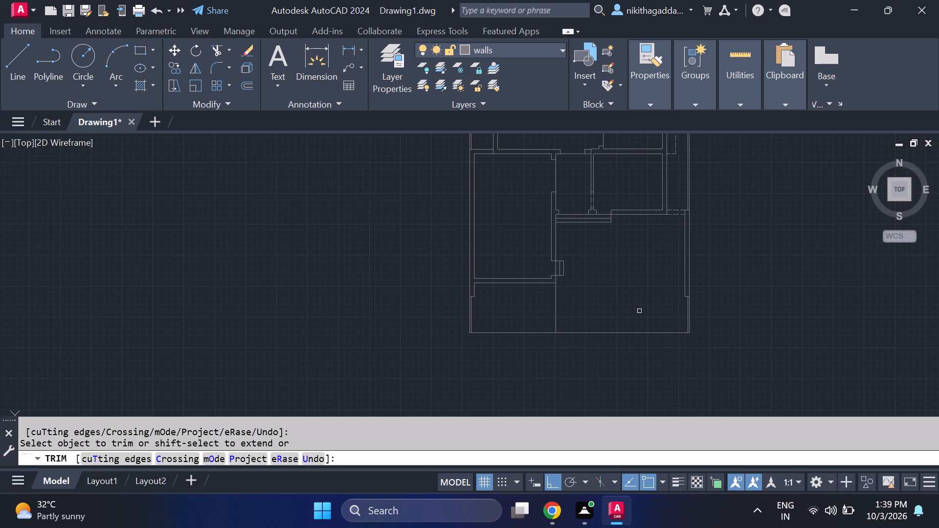
{"action": "middle_click_drag", "start_coordinate": [640, 312], "coordinate": [637, 296]}
{"action": "middle_click_drag", "start_coordinate": [637, 288], "coordinate": [637, 242]}
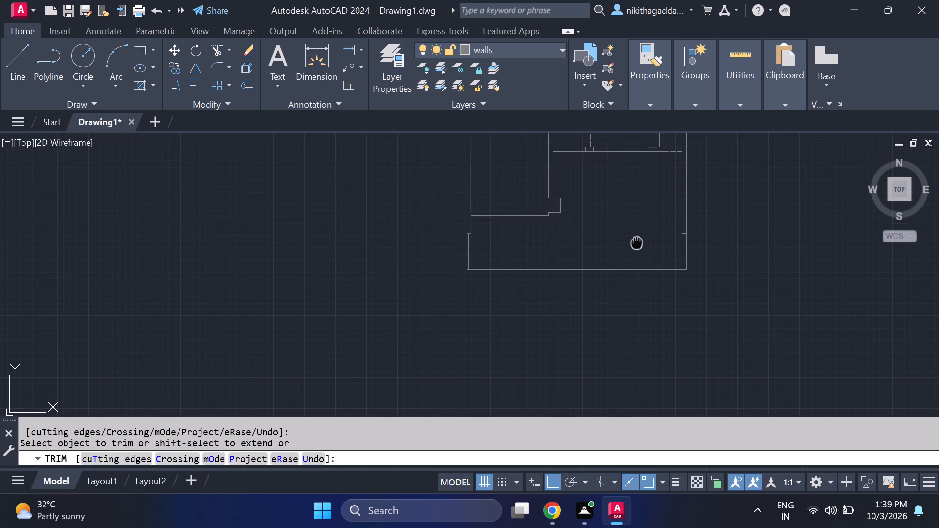
{"action": "middle_click_drag", "start_coordinate": [637, 242], "coordinate": [643, 309]}
{"action": "key", "text": "Escape"}
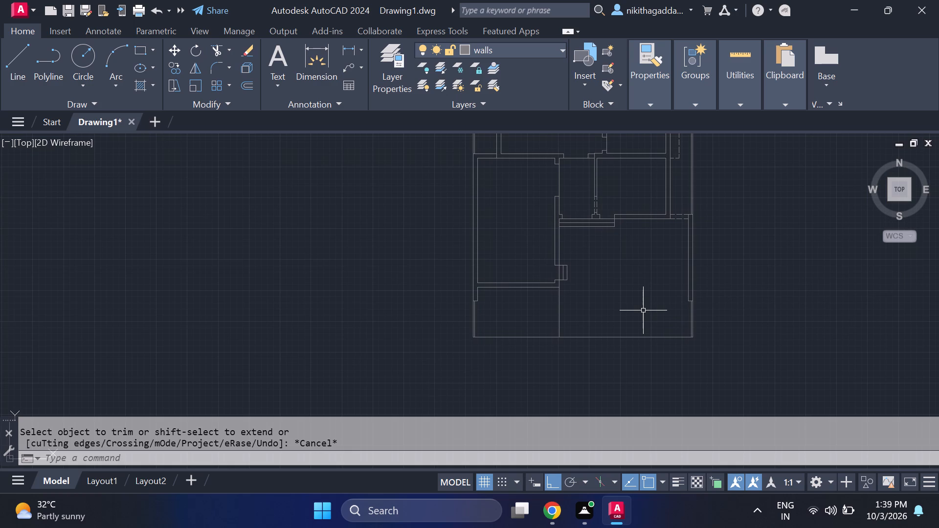
Set the current linetype to ByLayer.
{"action": "left_click", "coordinate": [653, 96]}
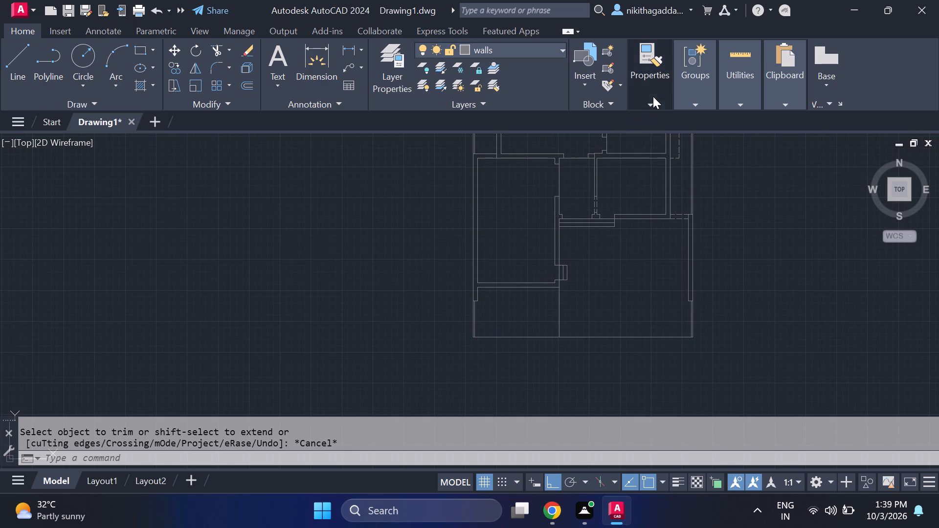
{"action": "left_click", "coordinate": [799, 158]}
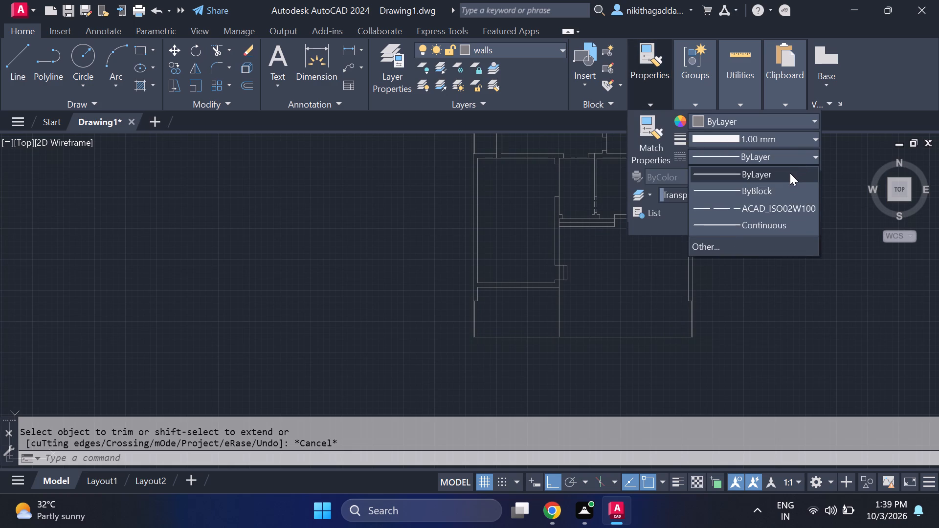
{"action": "left_click", "coordinate": [790, 174]}
Draw a line from the partition's lower edge near its east end, about 1'-8" down and about 11' east across the large room.
{"action": "scroll", "coordinate": [585, 254], "scroll_direction": "up", "scroll_amount": 3}
{"action": "scroll", "coordinate": [602, 277], "scroll_direction": "down", "scroll_amount": 1}
{"action": "key", "text": "l"}
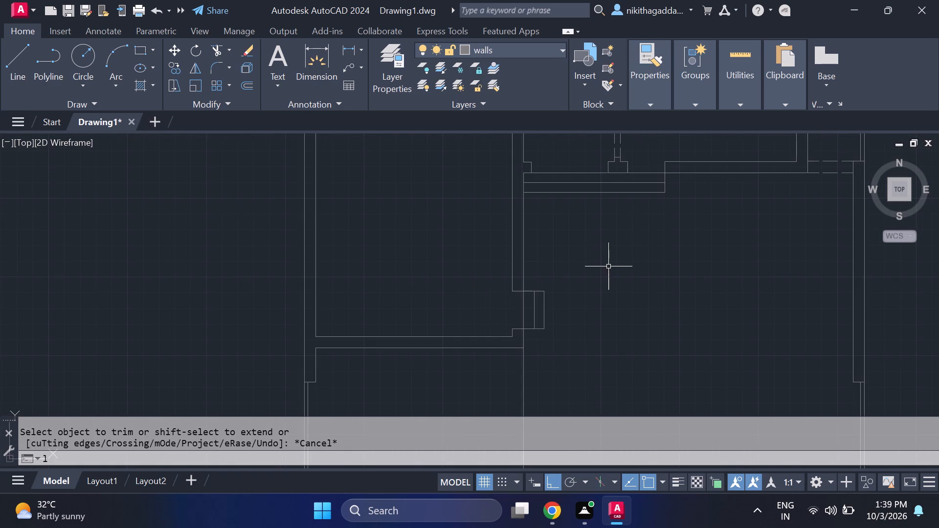
{"action": "key", "text": "Return"}
{"action": "middle_click_drag", "start_coordinate": [610, 257], "coordinate": [599, 213]}
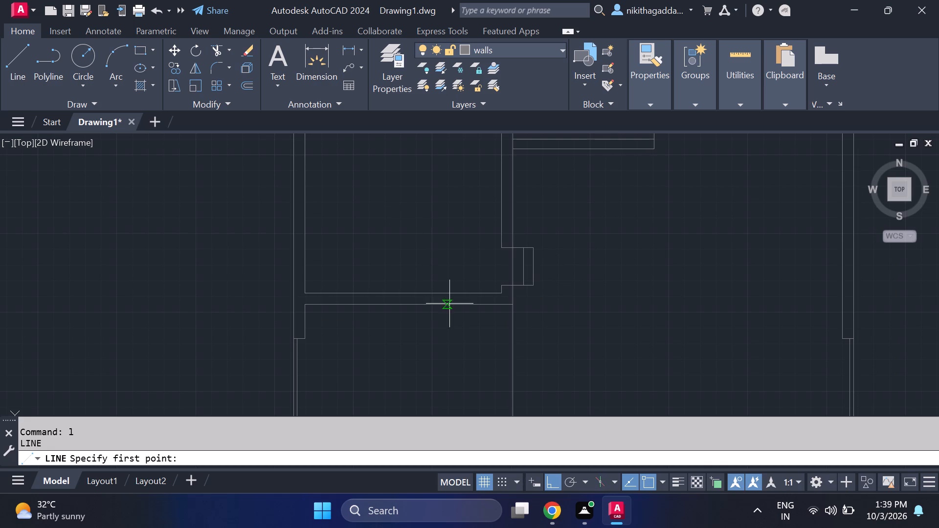
{"action": "scroll", "coordinate": [518, 316], "scroll_direction": "down", "scroll_amount": 2}
{"action": "scroll", "coordinate": [517, 324], "scroll_direction": "up", "scroll_amount": 2}
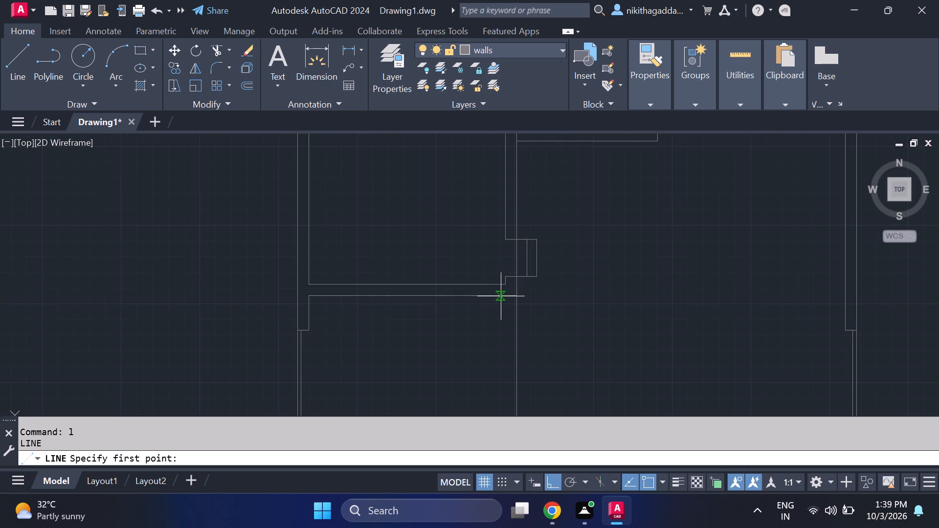
{"action": "left_click", "coordinate": [509, 302]}
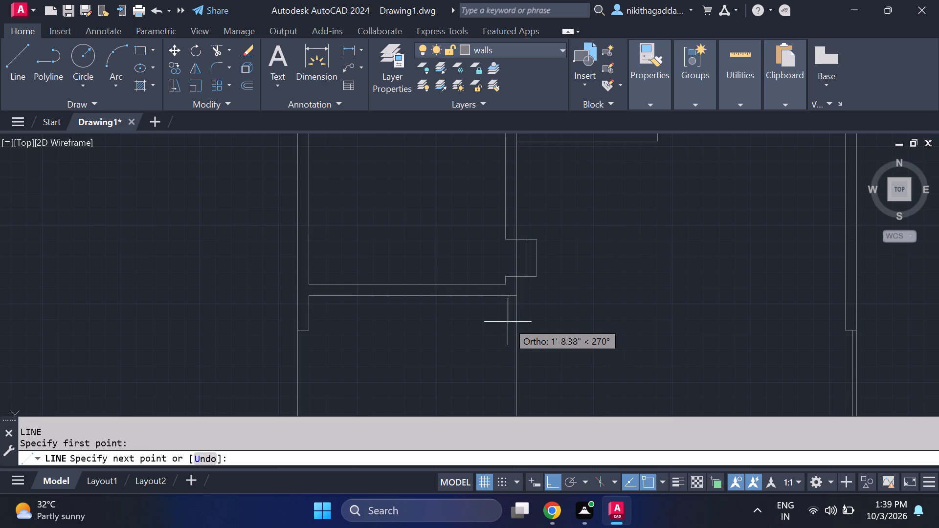
{"action": "left_click", "coordinate": [508, 322]}
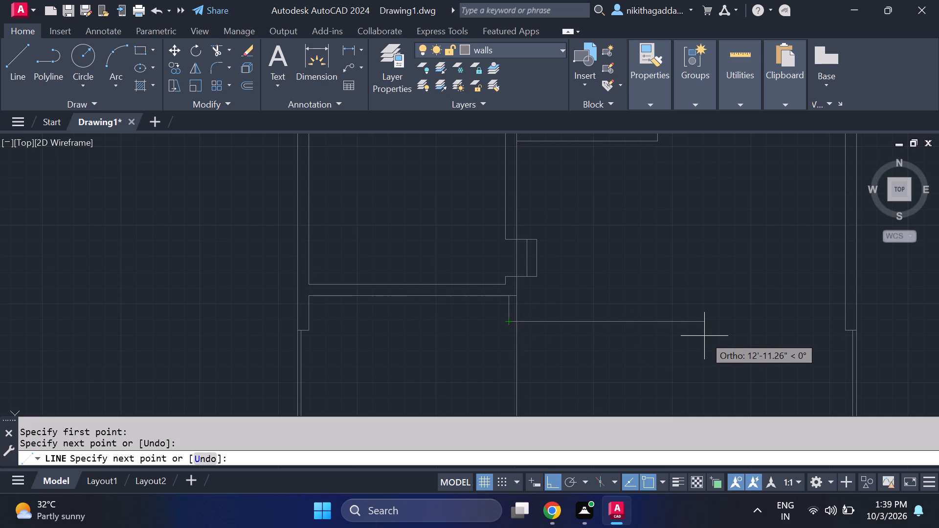
{"action": "left_click", "coordinate": [671, 329]}
{"action": "key", "text": "Escape"}
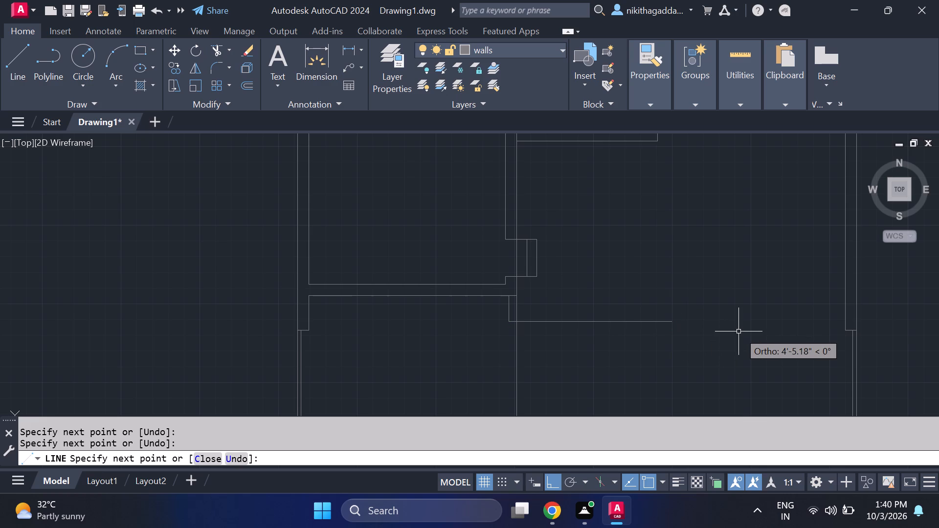
Draw a second L-shaped line just outside the first, from the partition's lower edge down and east to the same end.
{"action": "key", "text": "space"}
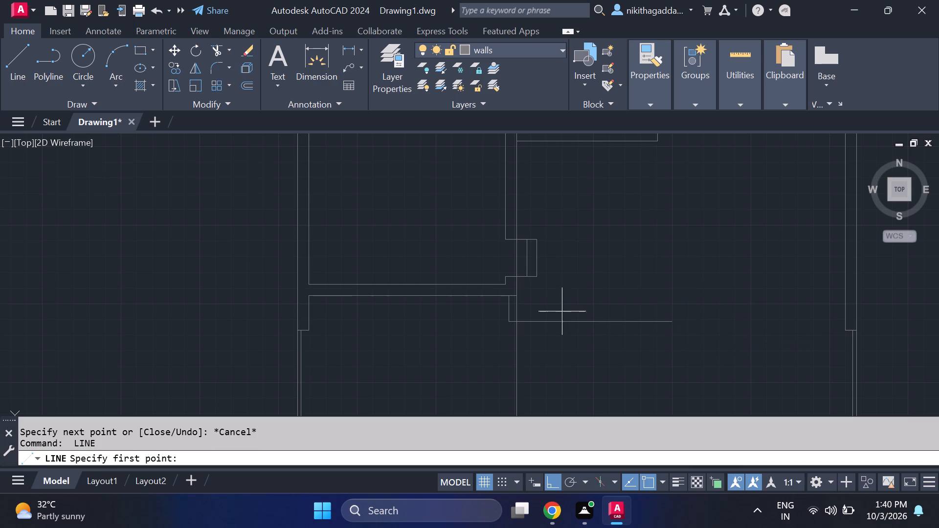
{"action": "scroll", "coordinate": [524, 305], "scroll_direction": "up", "scroll_amount": 1}
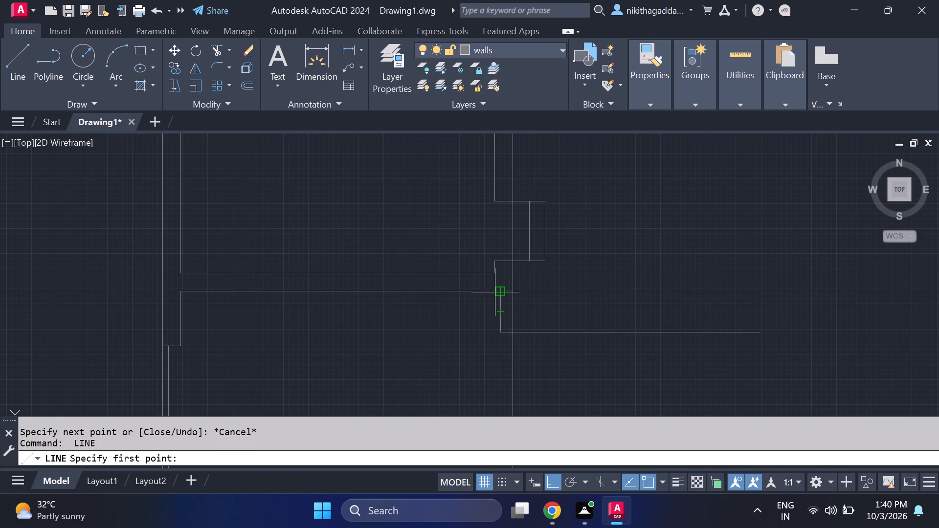
{"action": "scroll", "coordinate": [495, 292], "scroll_direction": "up", "scroll_amount": 1}
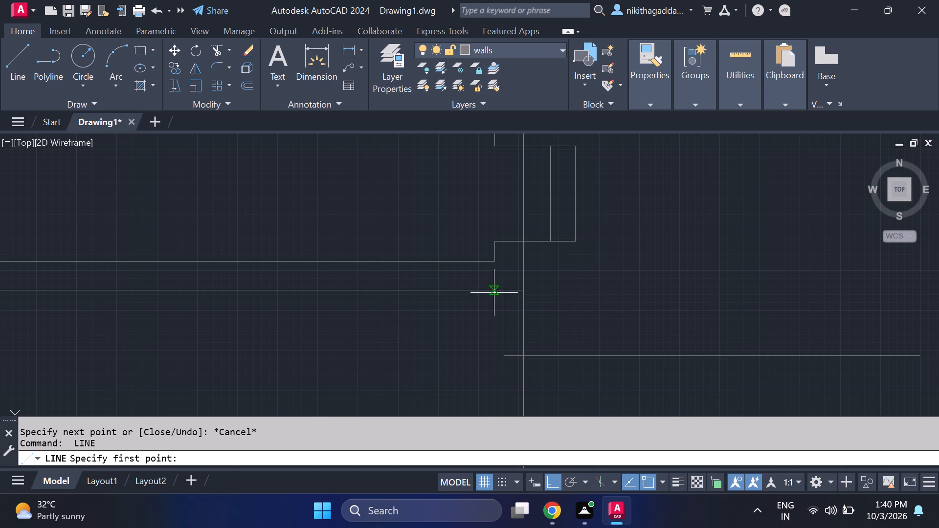
{"action": "left_click", "coordinate": [494, 293]}
{"action": "scroll", "coordinate": [501, 375], "scroll_direction": "down", "scroll_amount": 2}
{"action": "scroll", "coordinate": [501, 375], "scroll_direction": "up", "scroll_amount": 2}
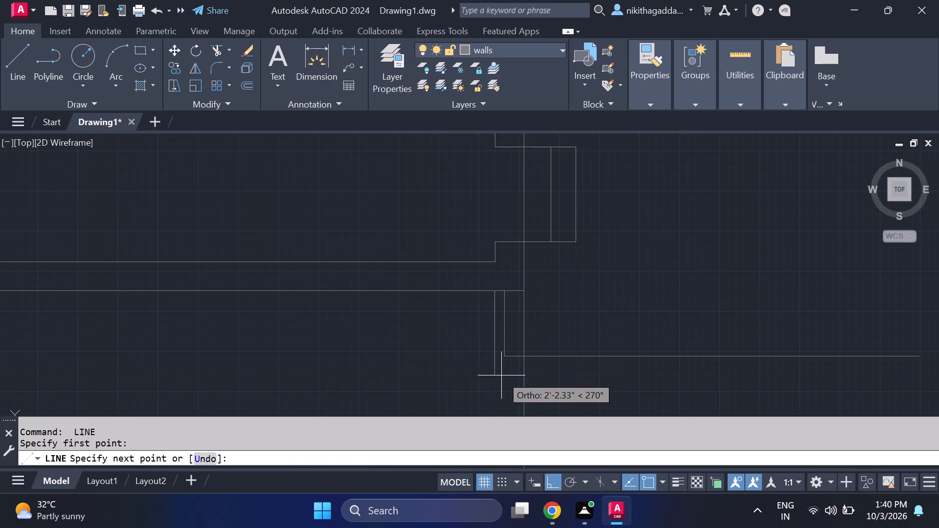
{"action": "left_click", "coordinate": [502, 366]}
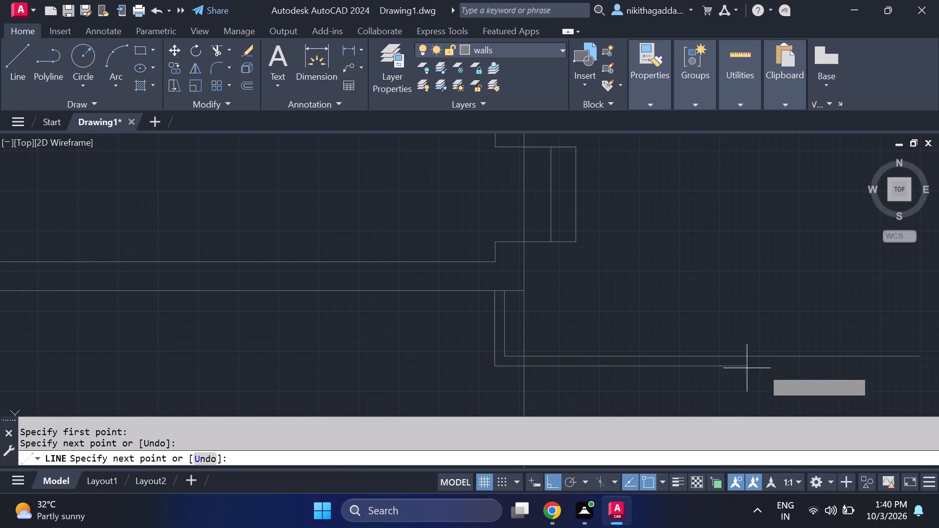
{"action": "scroll", "coordinate": [861, 378], "scroll_direction": "down", "scroll_amount": 2}
{"action": "middle_click_drag", "start_coordinate": [878, 383], "coordinate": [823, 372]}
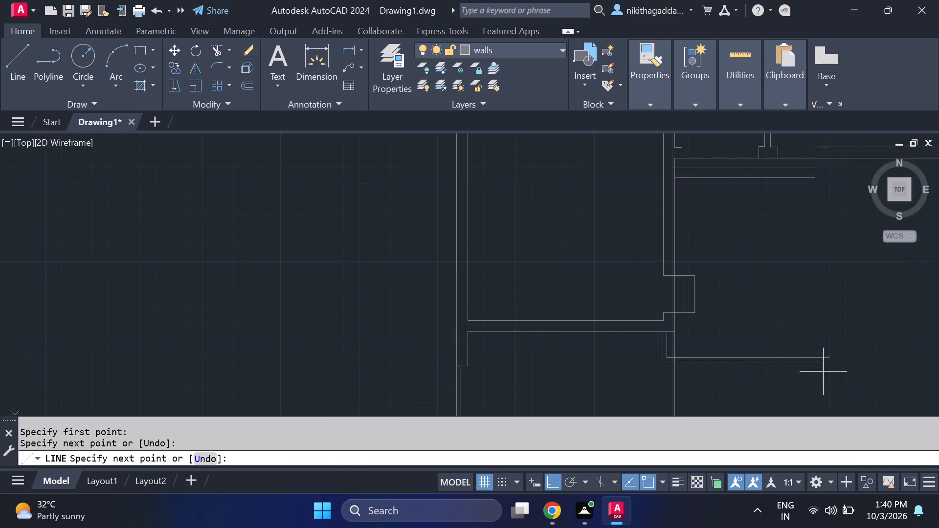
{"action": "scroll", "coordinate": [834, 365], "scroll_direction": "up", "scroll_amount": 3}
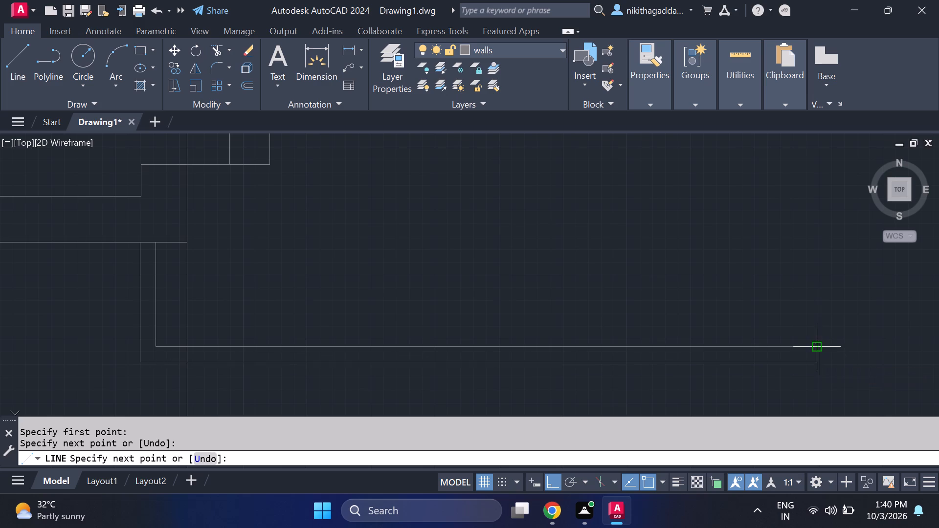
{"action": "left_click", "coordinate": [818, 363]}
{"action": "key", "text": "Escape"}
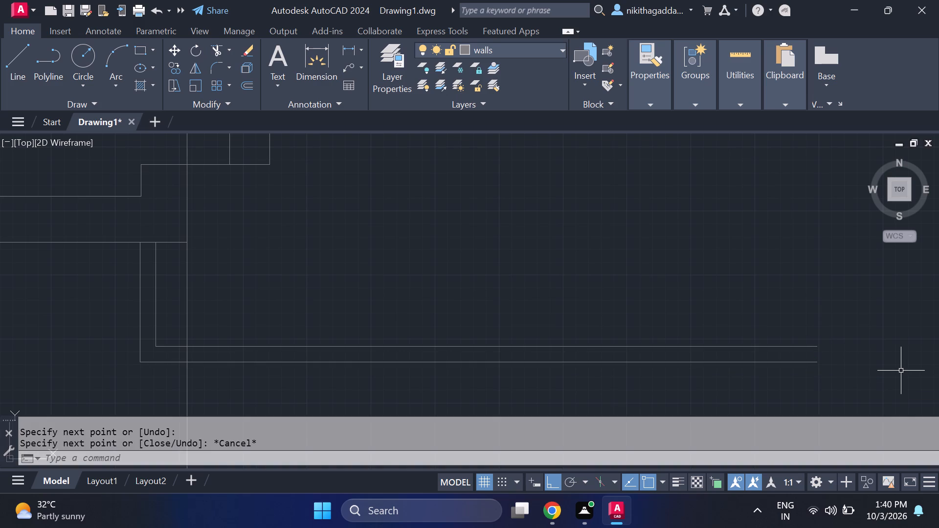
Set the linetype of all four segments of the double L-shaped lines to ACAD_ISO02W100.
{"action": "left_click_drag", "start_coordinate": [511, 329], "coordinate": [484, 336]}
{"action": "left_click", "coordinate": [422, 367]}
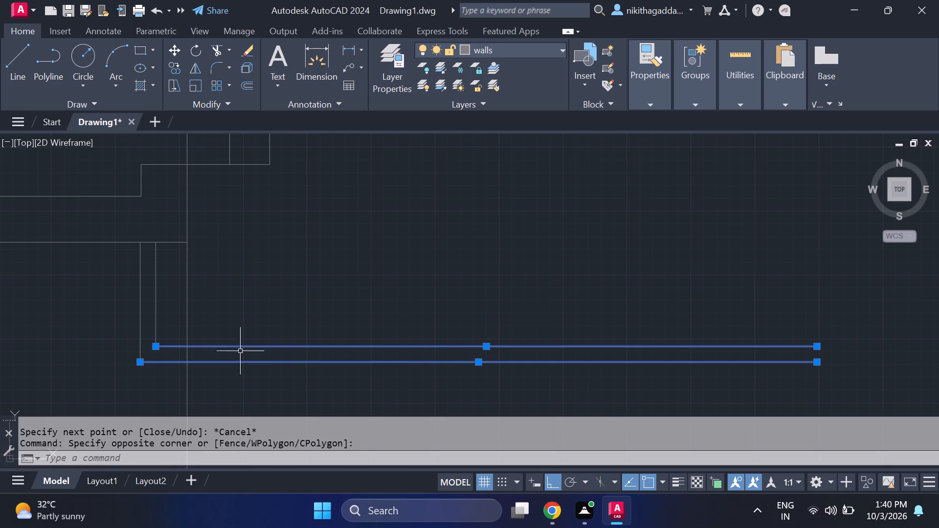
{"action": "left_click", "coordinate": [178, 293]}
{"action": "left_click", "coordinate": [109, 337]}
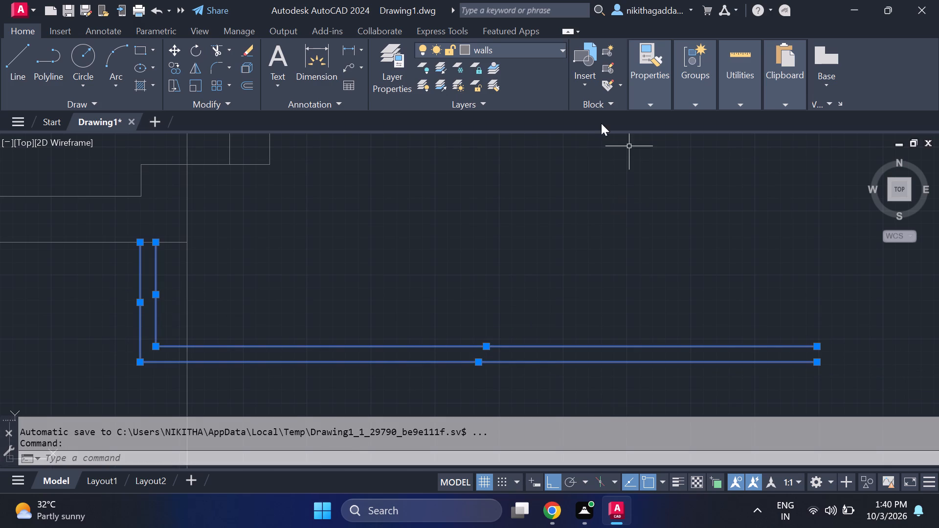
{"action": "left_click", "coordinate": [665, 94]}
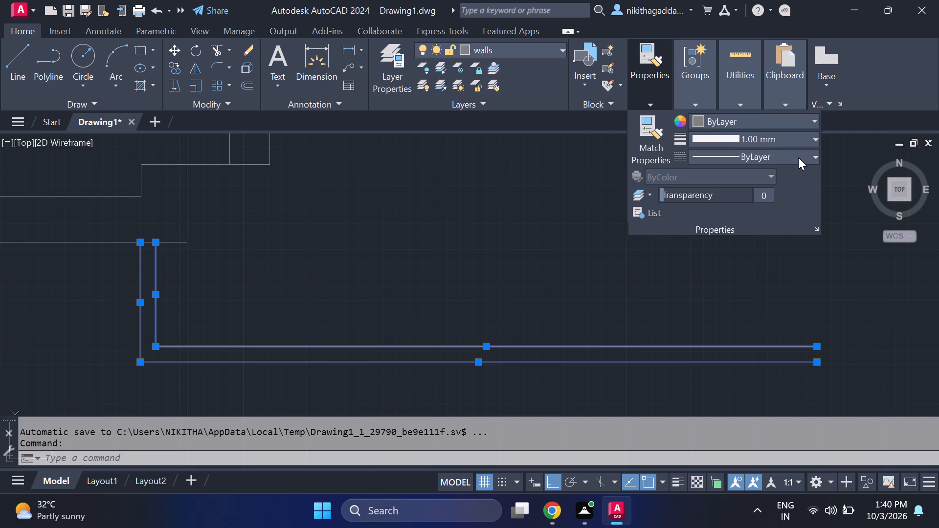
{"action": "left_click", "coordinate": [798, 157]}
{"action": "left_click", "coordinate": [751, 208]}
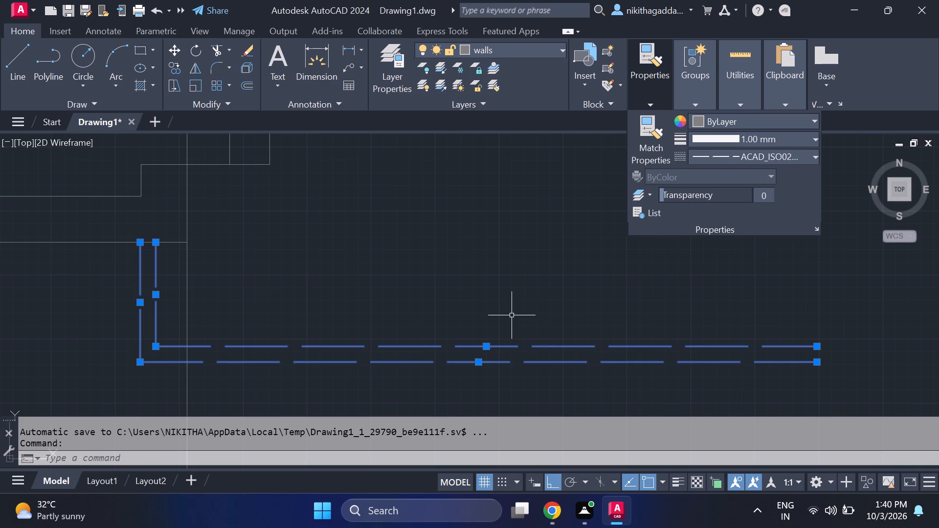
{"action": "key", "text": "Escape"}
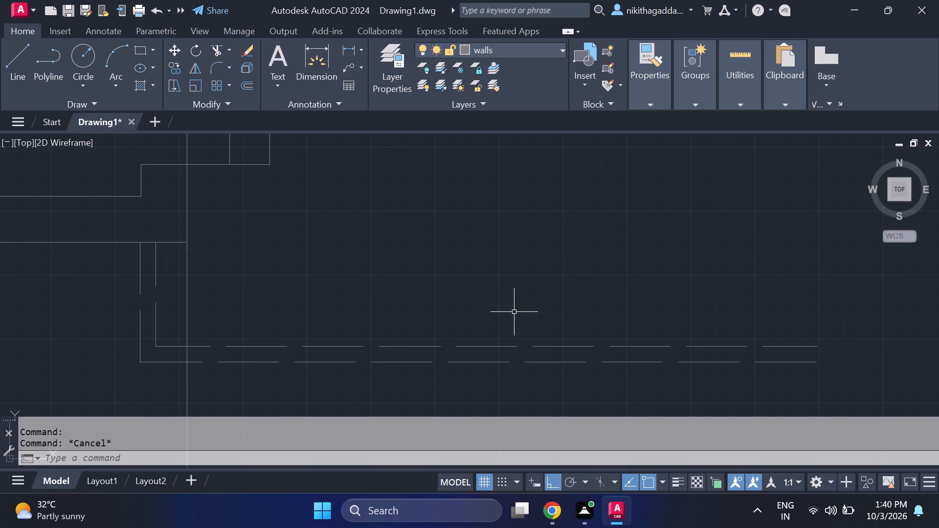
Draw a horizontal line continuing the partition's upper edge across the large room to the east wall's inner face.
{"action": "scroll", "coordinate": [516, 267], "scroll_direction": "down", "scroll_amount": 4}
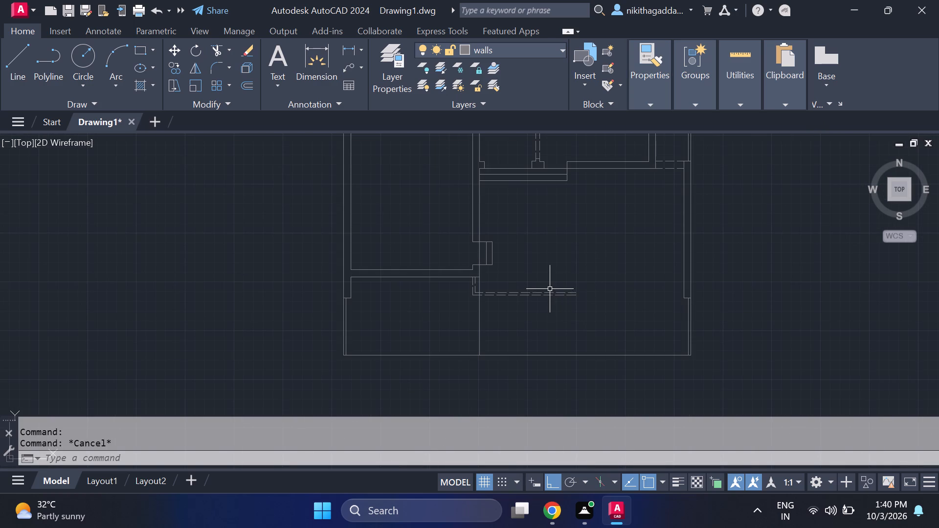
{"action": "scroll", "coordinate": [550, 288], "scroll_direction": "up", "scroll_amount": 1}
{"action": "key", "text": "l"}
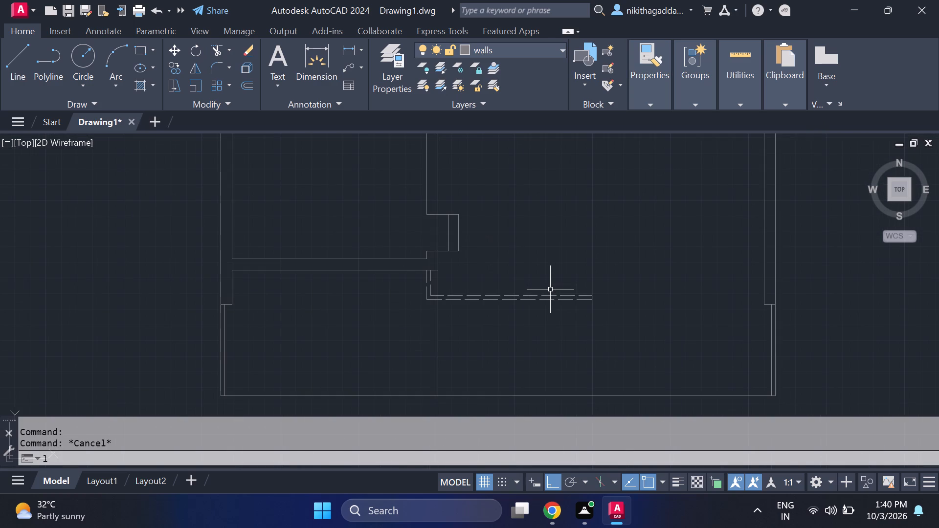
{"action": "key", "text": "Return"}
{"action": "scroll", "coordinate": [517, 279], "scroll_direction": "up", "scroll_amount": 3}
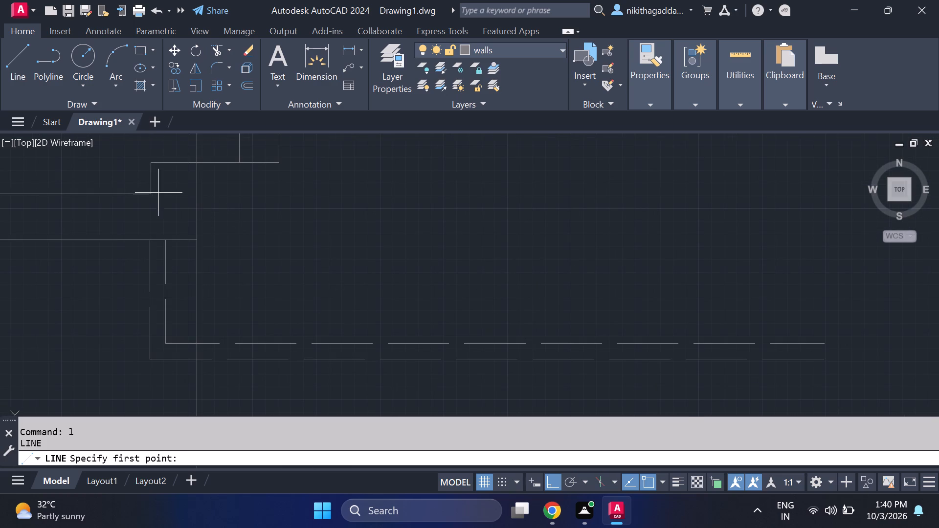
{"action": "left_click", "coordinate": [196, 195]}
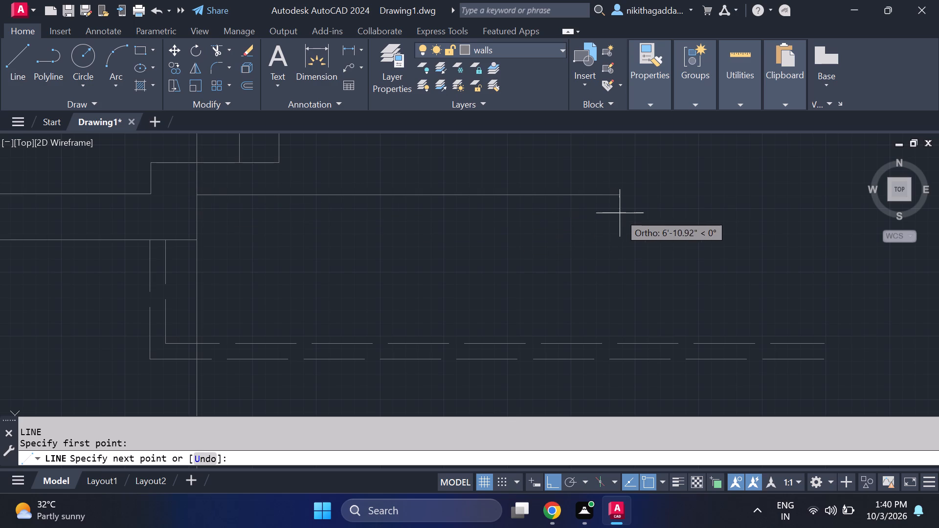
{"action": "scroll", "coordinate": [822, 241], "scroll_direction": "down", "scroll_amount": 4}
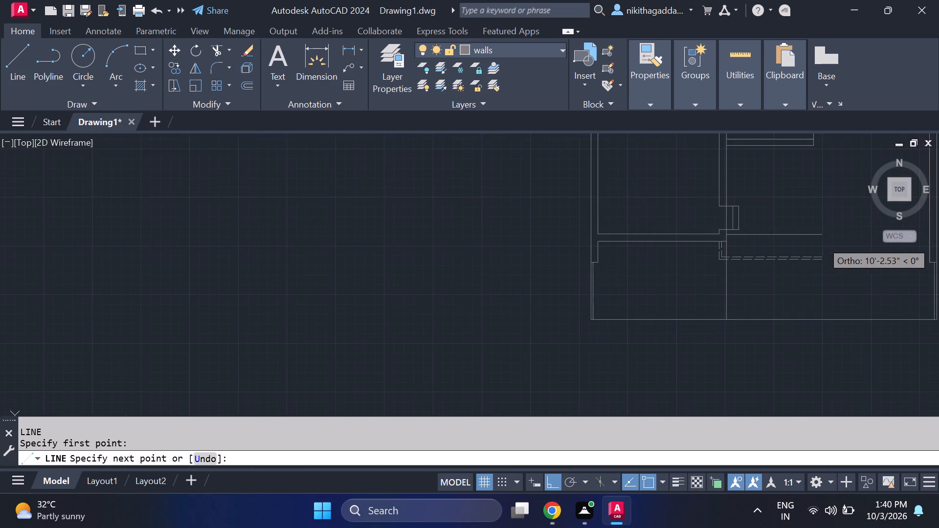
{"action": "middle_click_drag", "start_coordinate": [822, 241], "coordinate": [663, 286]}
{"action": "scroll", "coordinate": [780, 288], "scroll_direction": "up", "scroll_amount": 3}
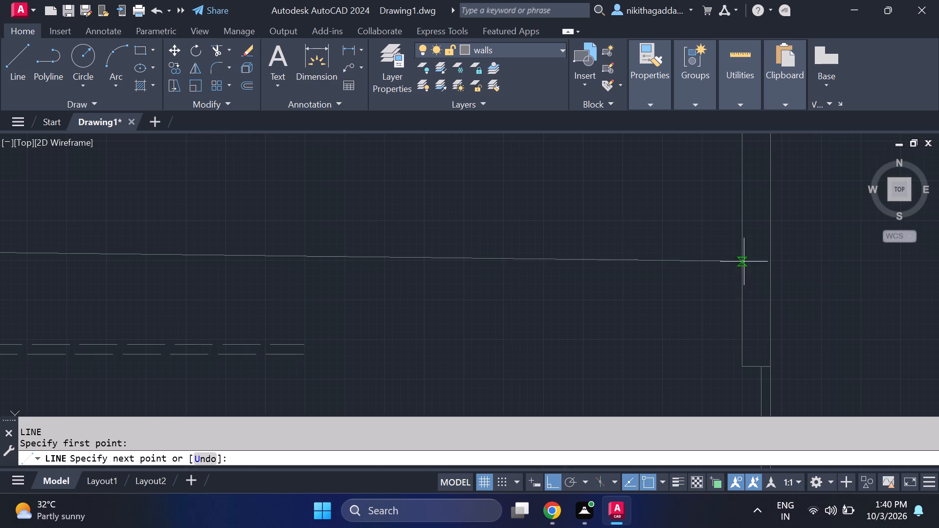
{"action": "left_click", "coordinate": [741, 254]}
{"action": "scroll", "coordinate": [599, 255], "scroll_direction": "down", "scroll_amount": 4}
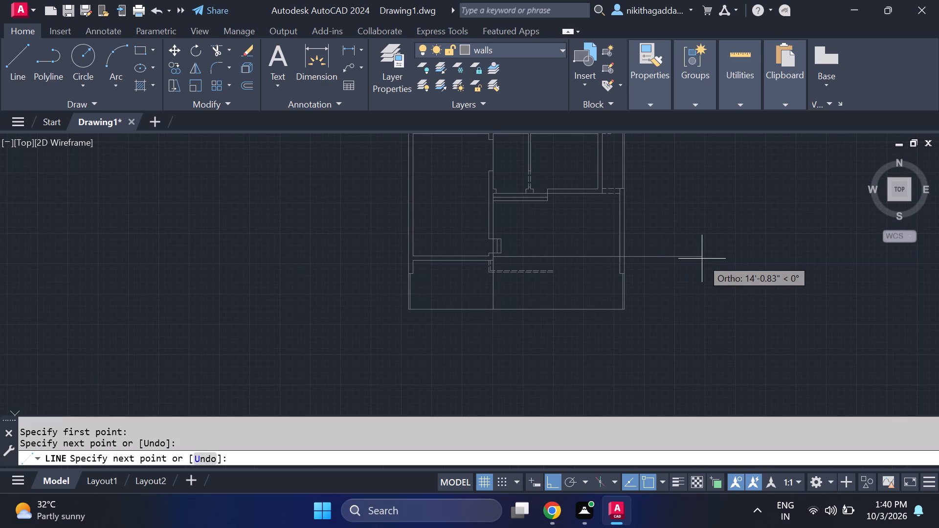
{"action": "key", "text": "Escape"}
Set the linetype of the line extending the partition's upper edge to ACAD_ISO02W100.
{"action": "scroll", "coordinate": [535, 270], "scroll_direction": "up", "scroll_amount": 2}
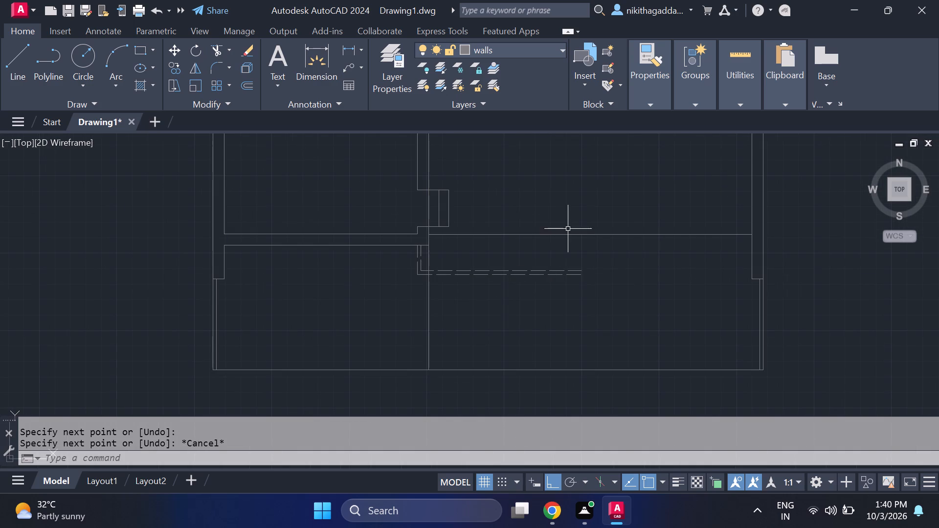
{"action": "left_click", "coordinate": [561, 224]}
{"action": "left_click", "coordinate": [541, 243]}
{"action": "left_click", "coordinate": [653, 101]}
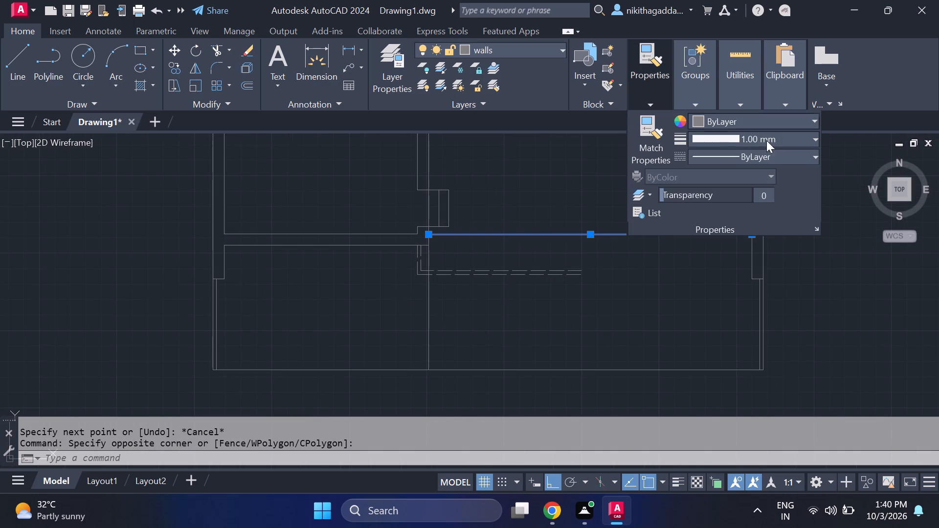
{"action": "left_click", "coordinate": [785, 156]}
{"action": "left_click", "coordinate": [758, 211]}
{"action": "key", "text": "Escape"}
Draw a horizontal line continuing the partition's lower edge from its east end to the east wall's inner face.
{"action": "key", "text": "l"}
{"action": "key", "text": "Return"}
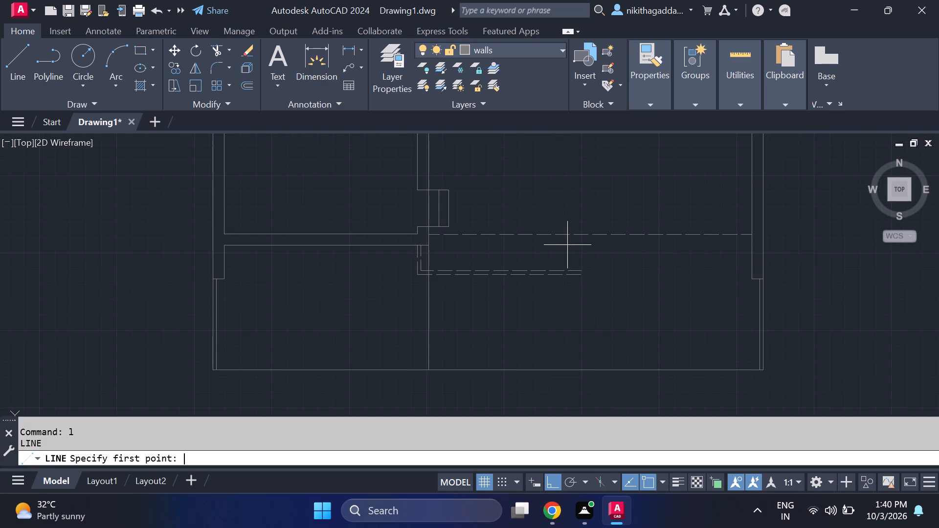
{"action": "scroll", "coordinate": [567, 244], "scroll_direction": "up", "scroll_amount": 1}
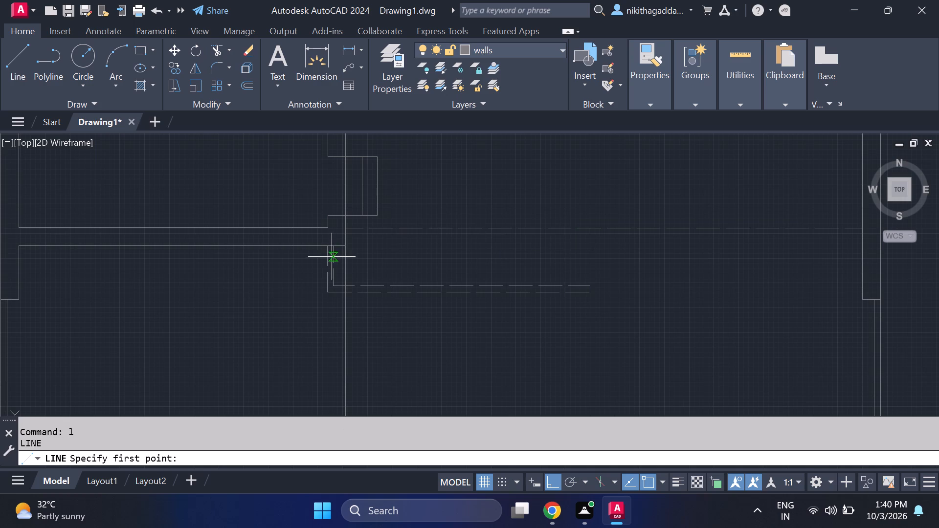
{"action": "left_click", "coordinate": [350, 248]}
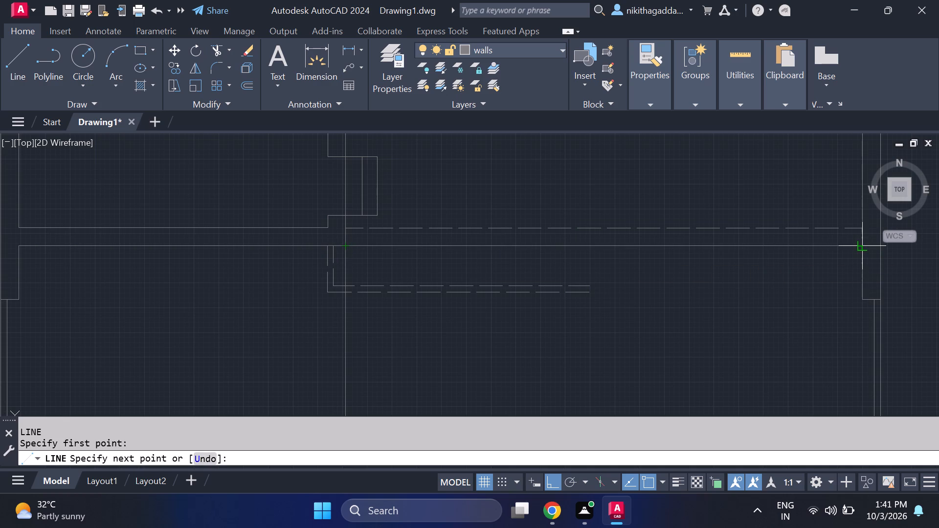
{"action": "left_click", "coordinate": [866, 248]}
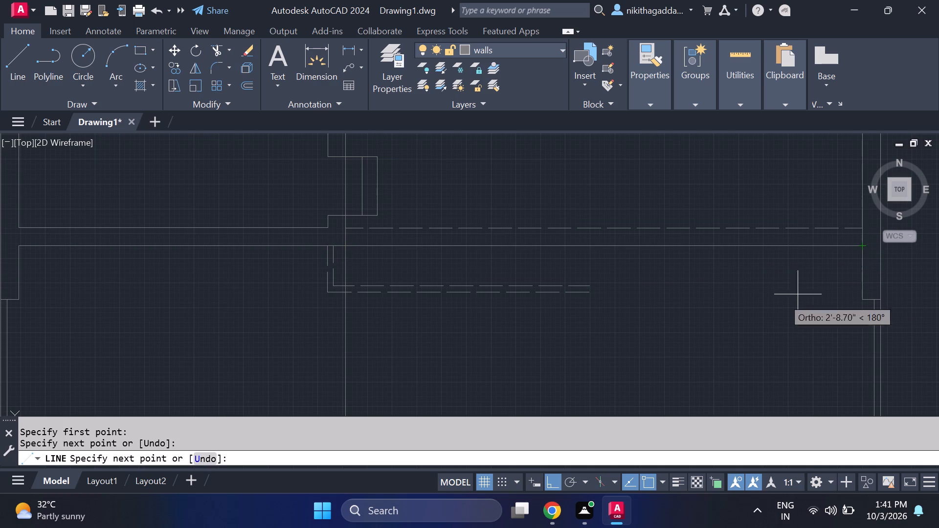
{"action": "key", "text": "Escape"}
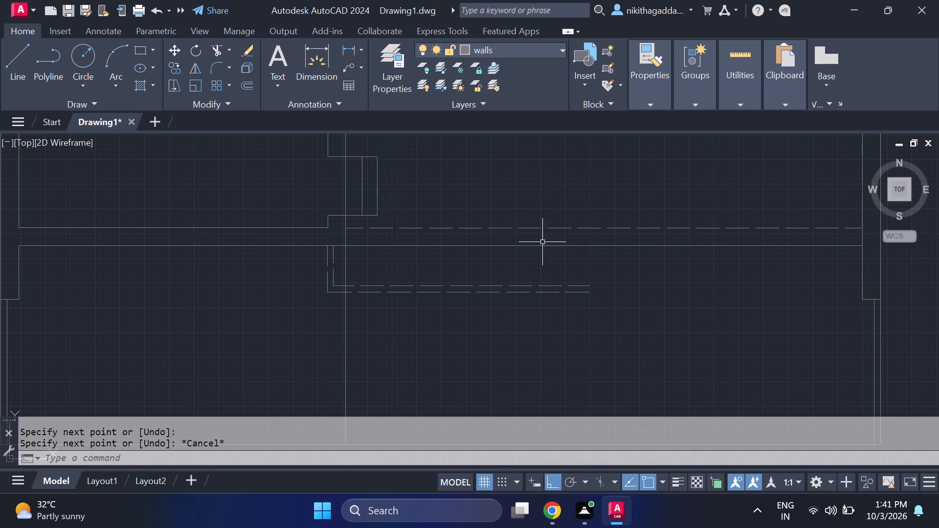
Set the linetype of the line extending the partition's lower edge to ACAD_ISO02W100.
{"action": "left_click", "coordinate": [539, 241]}
{"action": "left_click", "coordinate": [523, 254]}
{"action": "left_click", "coordinate": [655, 99]}
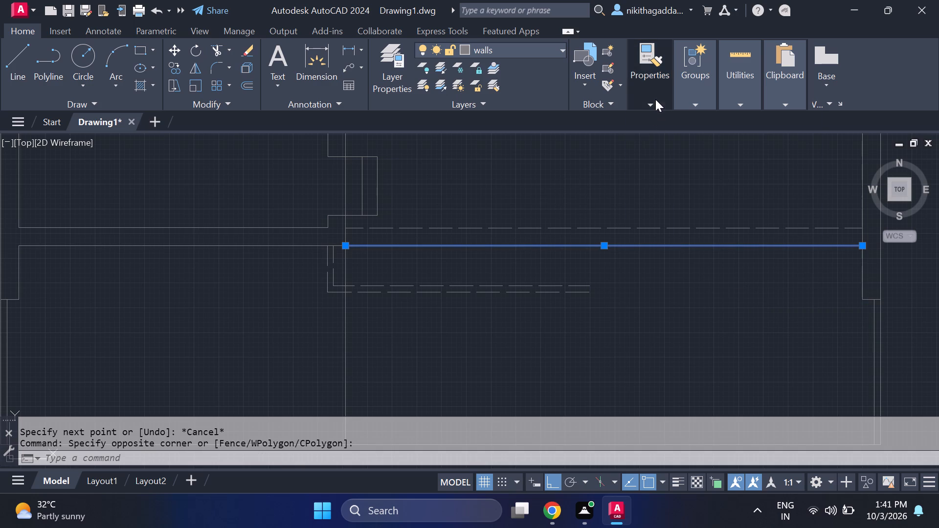
{"action": "left_click", "coordinate": [800, 158]}
{"action": "left_click", "coordinate": [764, 202]}
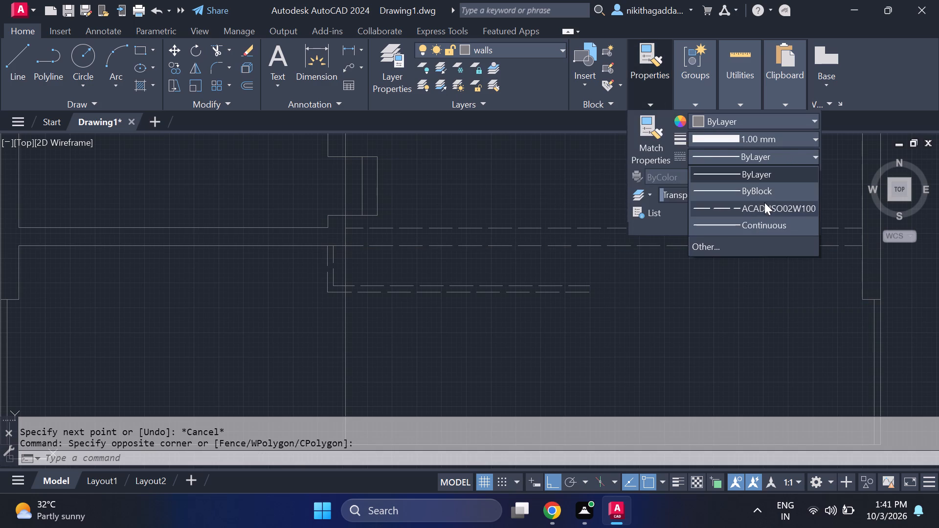
{"action": "key", "text": "Escape"}
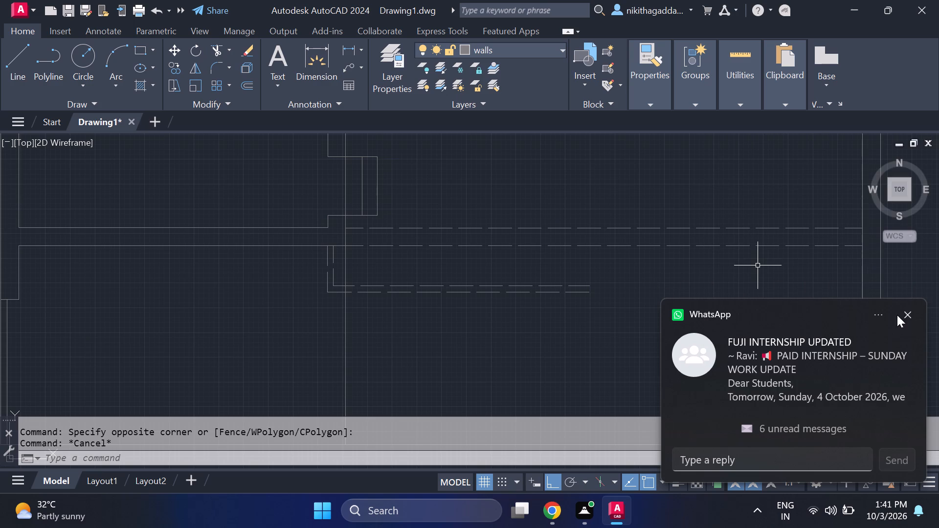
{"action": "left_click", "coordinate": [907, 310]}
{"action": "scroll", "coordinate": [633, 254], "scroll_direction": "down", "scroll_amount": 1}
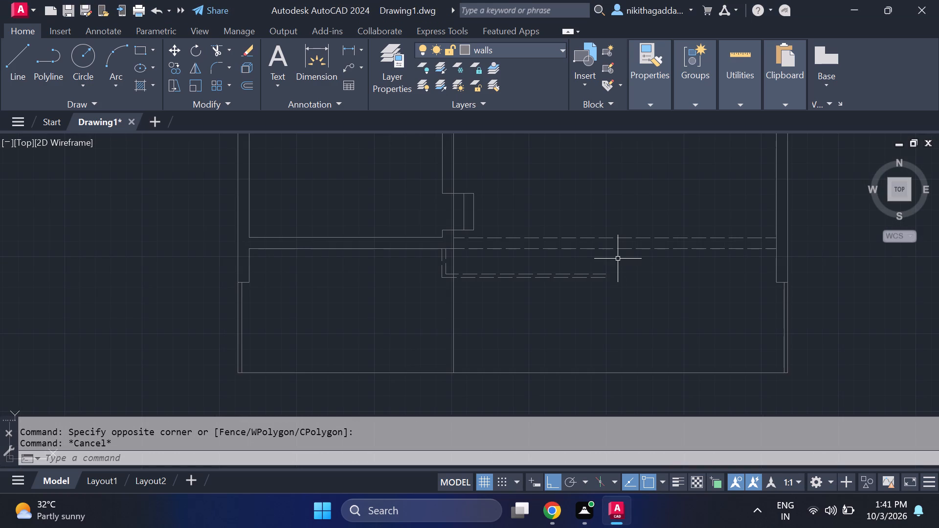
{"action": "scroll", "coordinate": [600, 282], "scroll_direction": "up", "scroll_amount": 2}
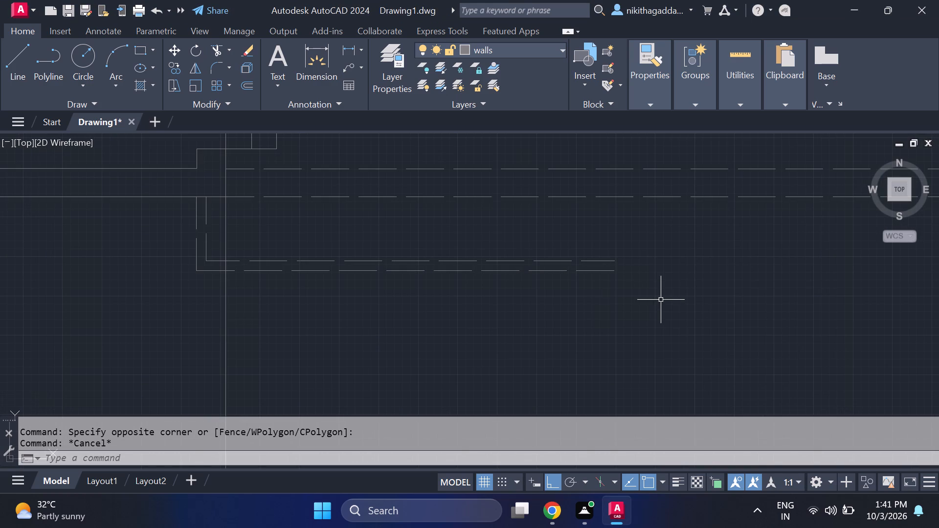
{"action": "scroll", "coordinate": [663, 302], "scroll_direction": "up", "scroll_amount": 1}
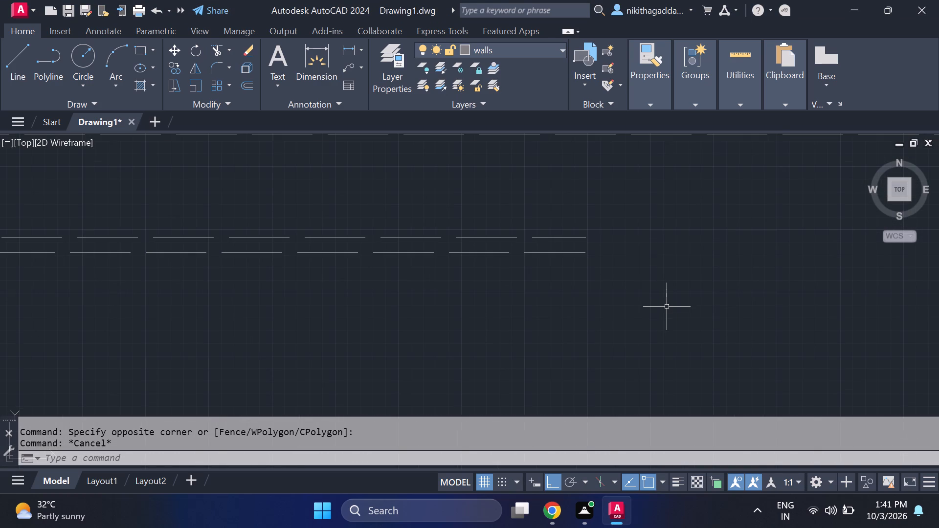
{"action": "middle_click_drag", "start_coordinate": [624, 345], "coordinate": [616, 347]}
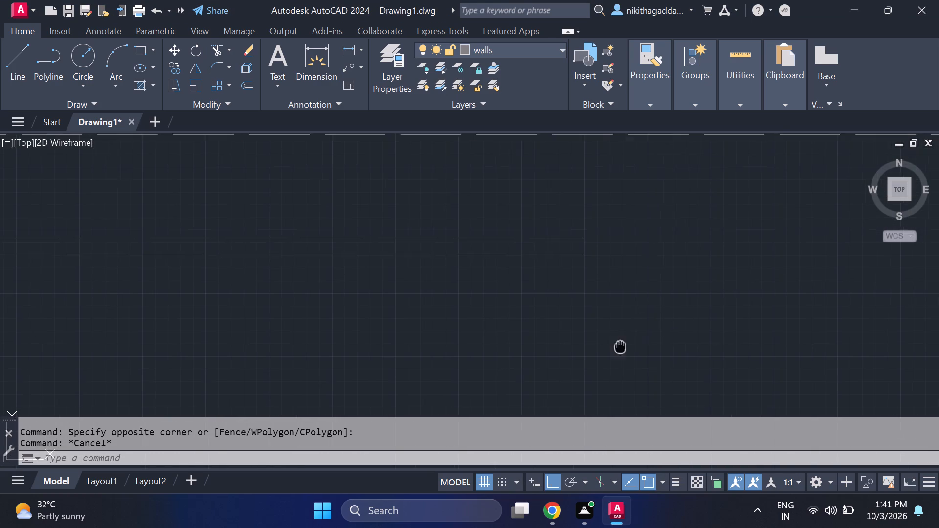
Extend the strip's upper dashed line east by about 4'-2" and turn it up to the partition's lower dashed line.
{"action": "middle_click_drag", "start_coordinate": [616, 347], "coordinate": [522, 376]}
{"action": "scroll", "coordinate": [532, 311], "scroll_direction": "down", "scroll_amount": 3}
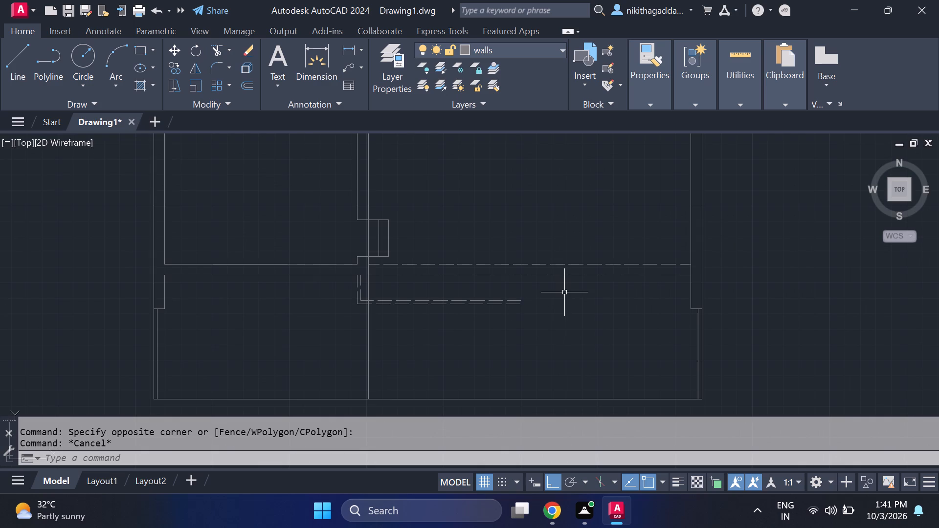
{"action": "key", "text": "l"}
{"action": "key", "text": "Return"}
{"action": "scroll", "coordinate": [567, 290], "scroll_direction": "up", "scroll_amount": 1}
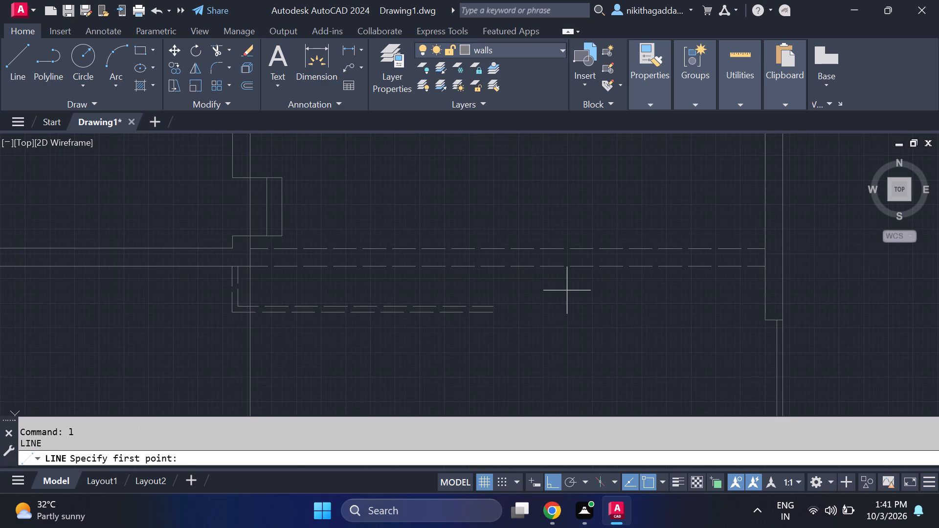
{"action": "left_click", "coordinate": [496, 307]}
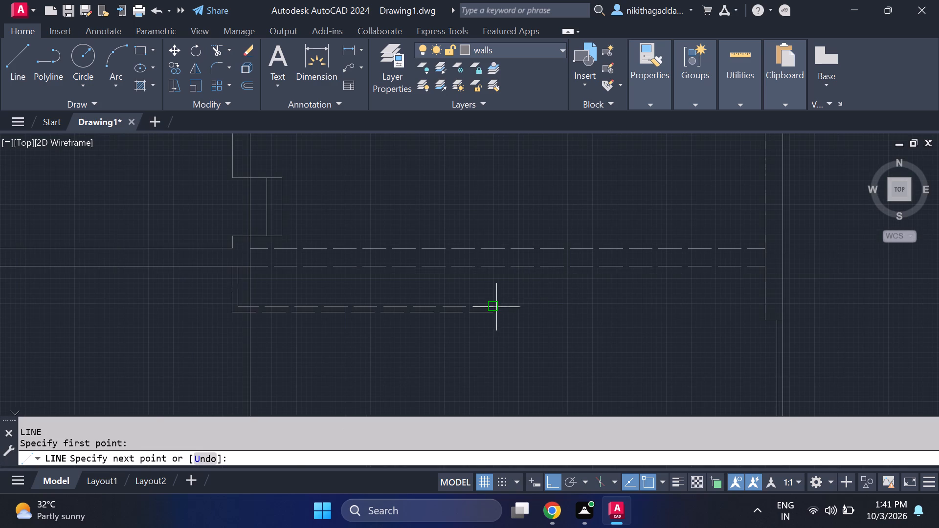
{"action": "left_click", "coordinate": [593, 311]}
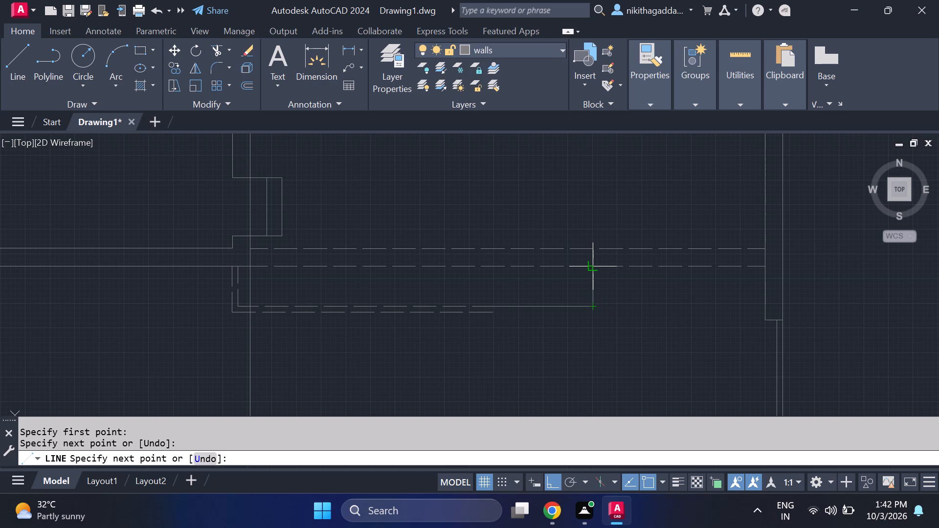
{"action": "left_click", "coordinate": [588, 264]}
{"action": "key", "text": "Escape"}
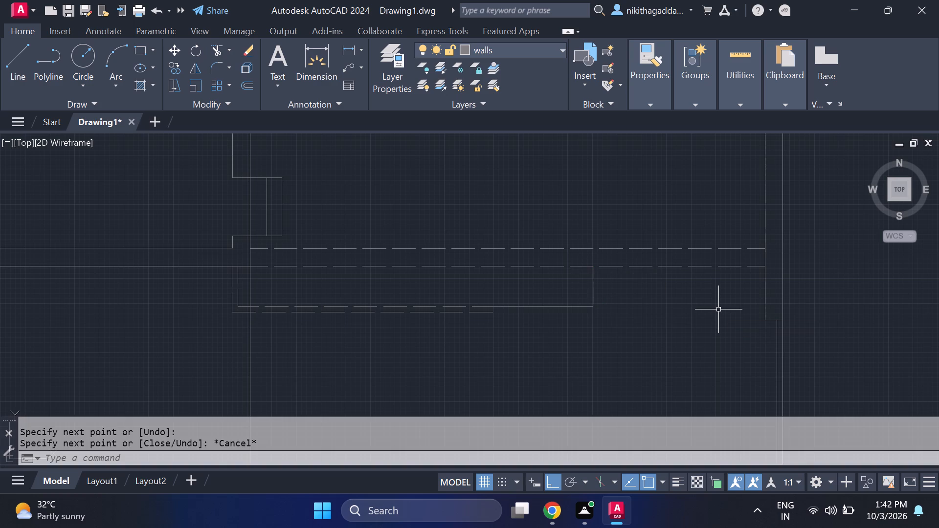
Extend the strip's lower dashed line just past the new inner corner and turn it up to the partition's lower dashed line.
{"action": "key", "text": "space"}
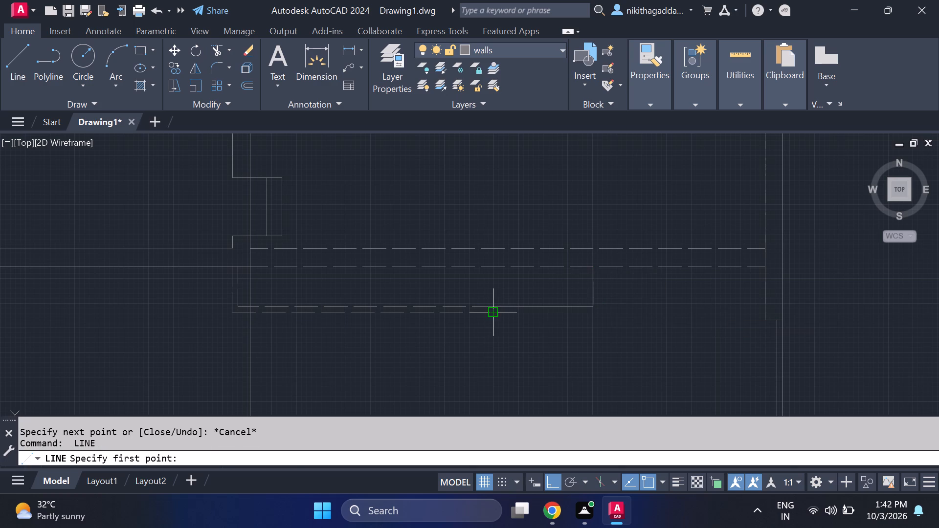
{"action": "left_click", "coordinate": [494, 316]}
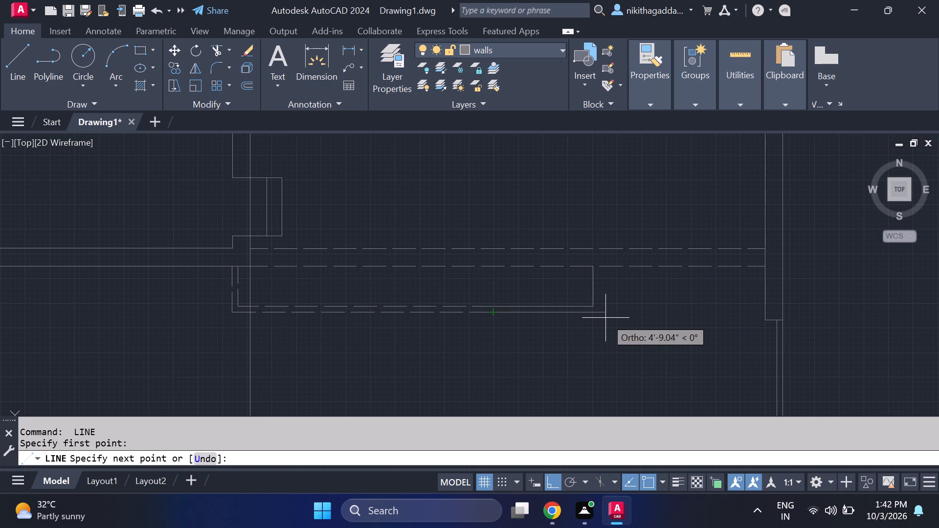
{"action": "scroll", "coordinate": [605, 318], "scroll_direction": "up", "scroll_amount": 1}
{"action": "left_click", "coordinate": [594, 304]}
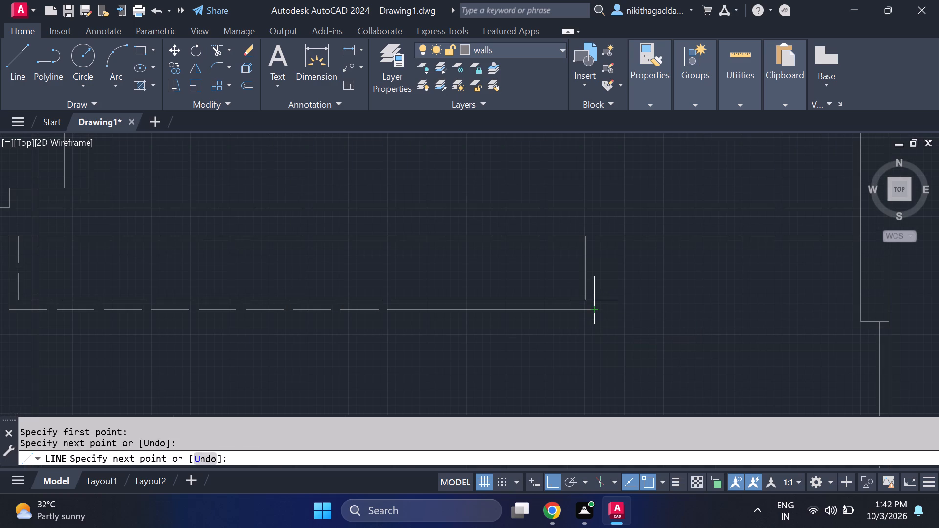
{"action": "left_click", "coordinate": [592, 234]}
{"action": "key", "text": "Escape"}
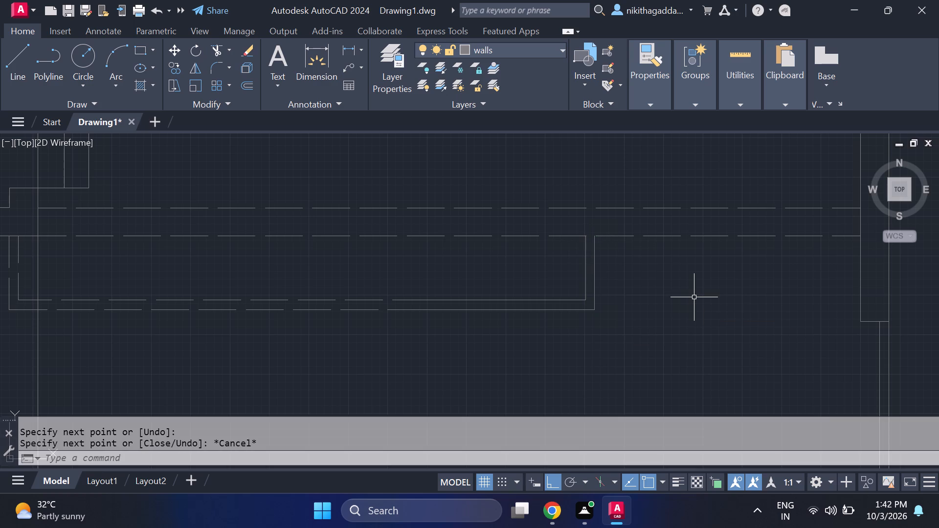
Set the linetype of the four new lines closing the strip's east end to ACAD_ISO02W100.
{"action": "left_click", "coordinate": [645, 274]}
{"action": "left_click", "coordinate": [441, 362]}
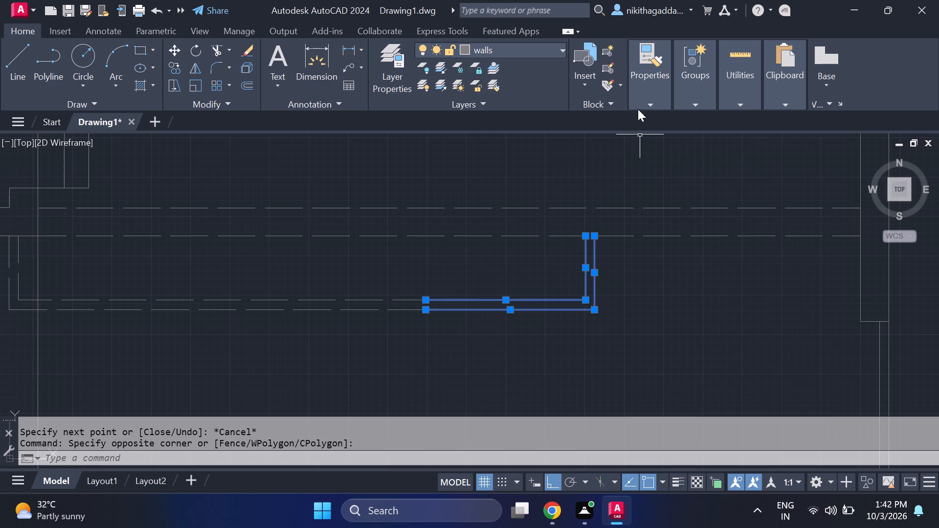
{"action": "left_click", "coordinate": [648, 97]}
{"action": "left_click", "coordinate": [800, 153]}
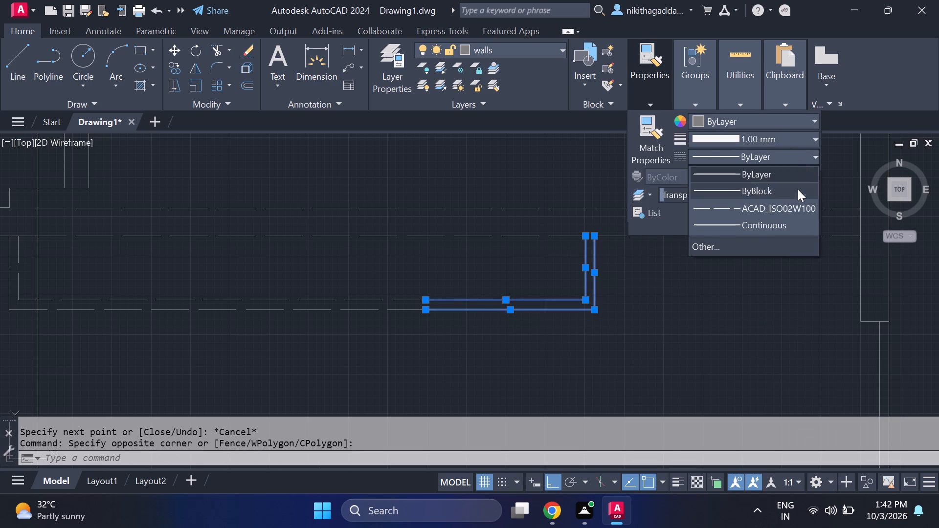
{"action": "left_click", "coordinate": [794, 205]}
{"action": "key", "text": "Escape"}
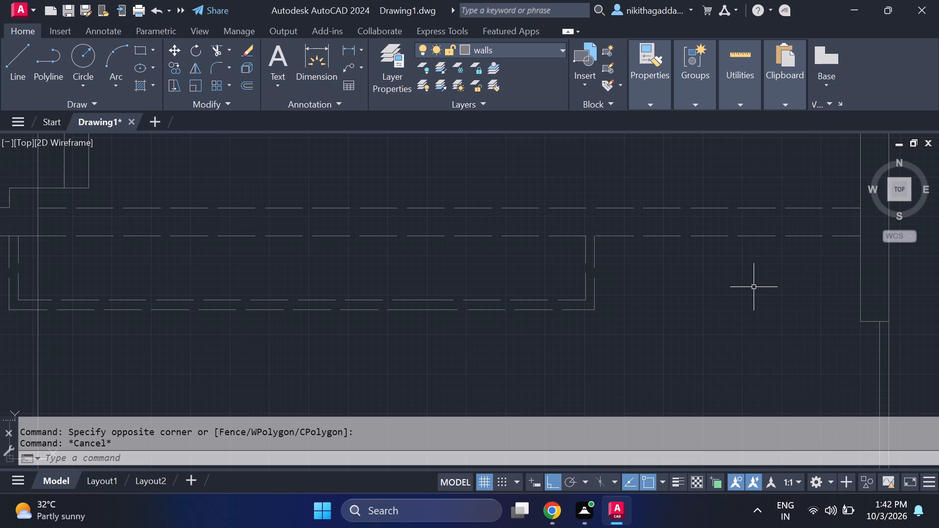
Draw a horizontal line from the outer vertical line at the strip's east end to the east wall's inner face.
{"action": "key", "text": "l"}
{"action": "key", "text": "Return"}
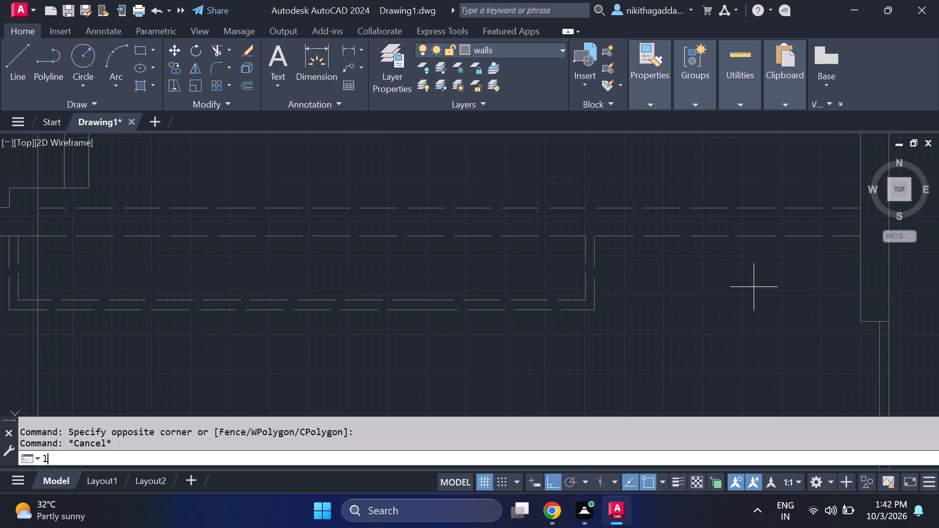
{"action": "left_click", "coordinate": [595, 286]}
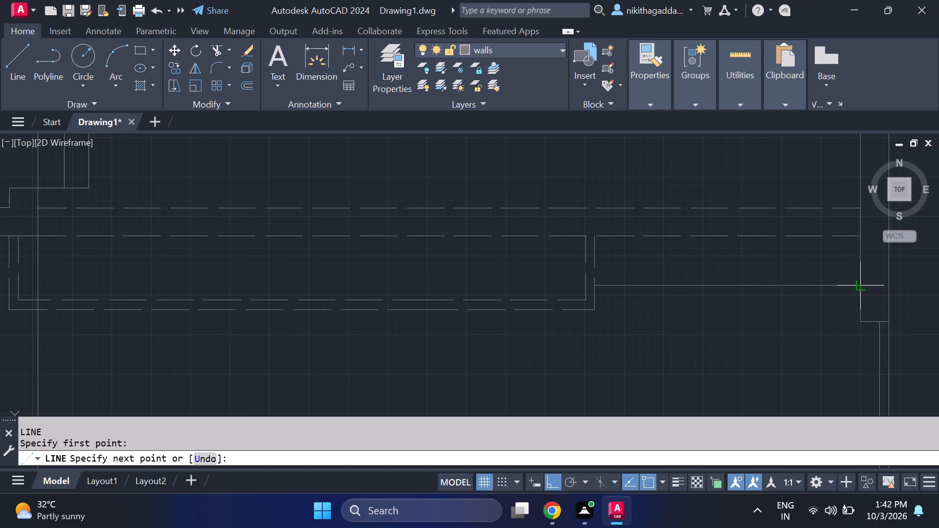
{"action": "left_click", "coordinate": [860, 286]}
{"action": "key", "text": "Escape"}
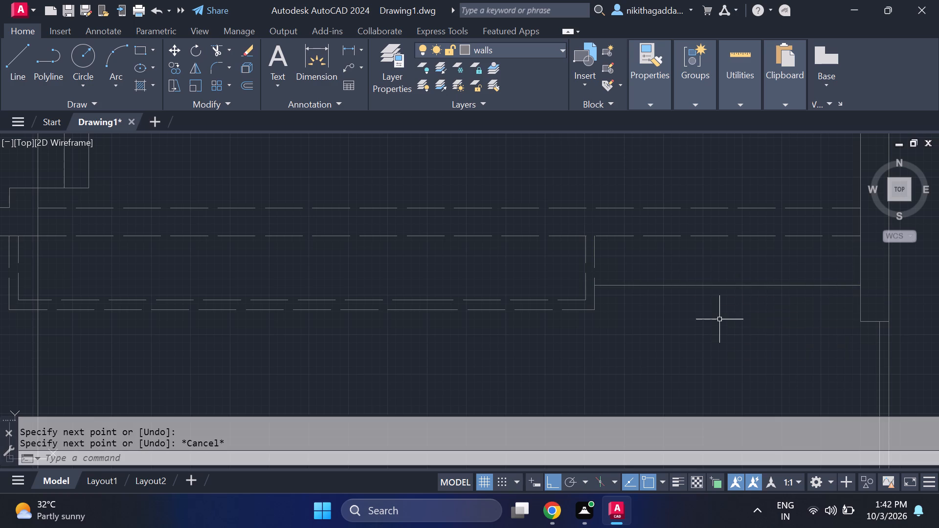
Set the linetype of the horizontal line between the strip's east end and the east wall to ACAD_ISO02W100.
{"action": "left_click_drag", "start_coordinate": [729, 276], "coordinate": [729, 281]}
{"action": "left_click", "coordinate": [680, 350]}
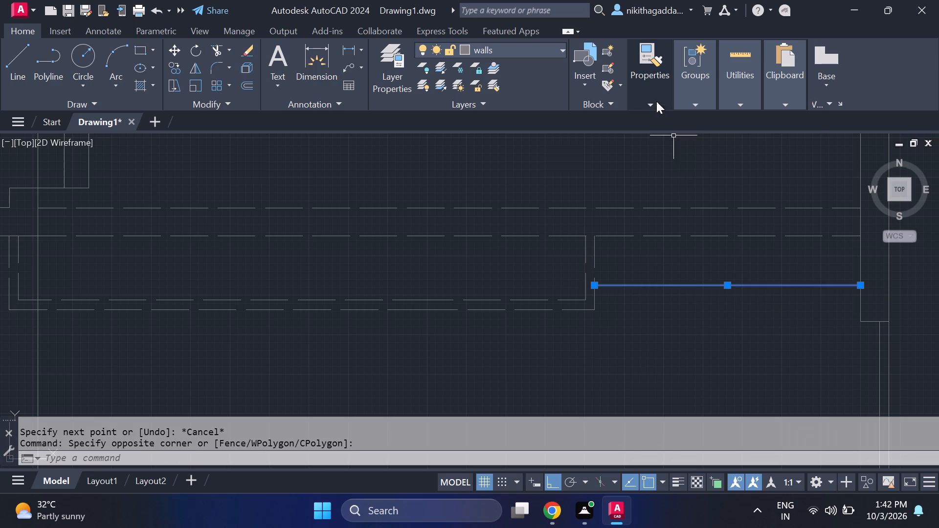
{"action": "left_click", "coordinate": [654, 99]}
{"action": "left_click", "coordinate": [807, 156]}
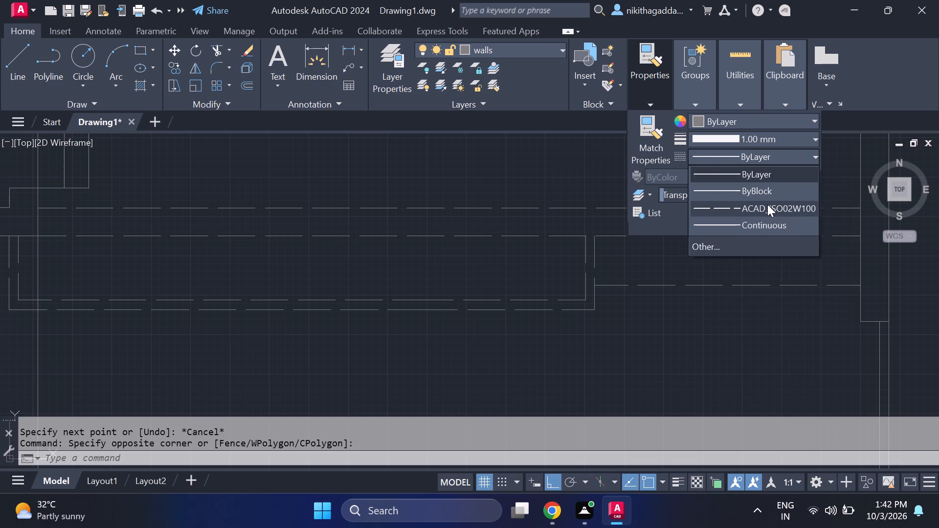
{"action": "left_click", "coordinate": [767, 204]}
{"action": "scroll", "coordinate": [686, 325], "scroll_direction": "down", "scroll_amount": 3}
{"action": "key", "text": "Escape"}
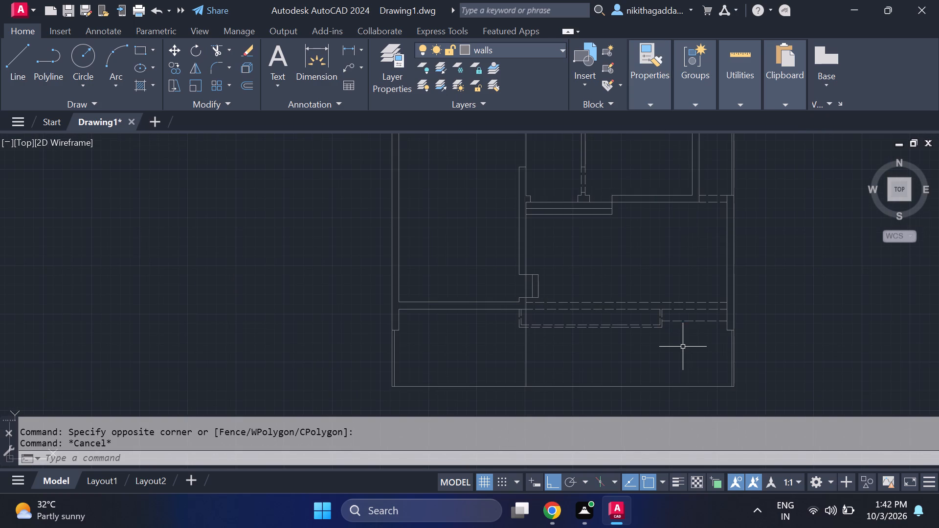
Examine the bottom section of the floor plan with its dashed lines and outer walls.
{"action": "scroll", "coordinate": [639, 302], "scroll_direction": "down", "scroll_amount": 3}
{"action": "scroll", "coordinate": [655, 318], "scroll_direction": "up", "scroll_amount": 2}
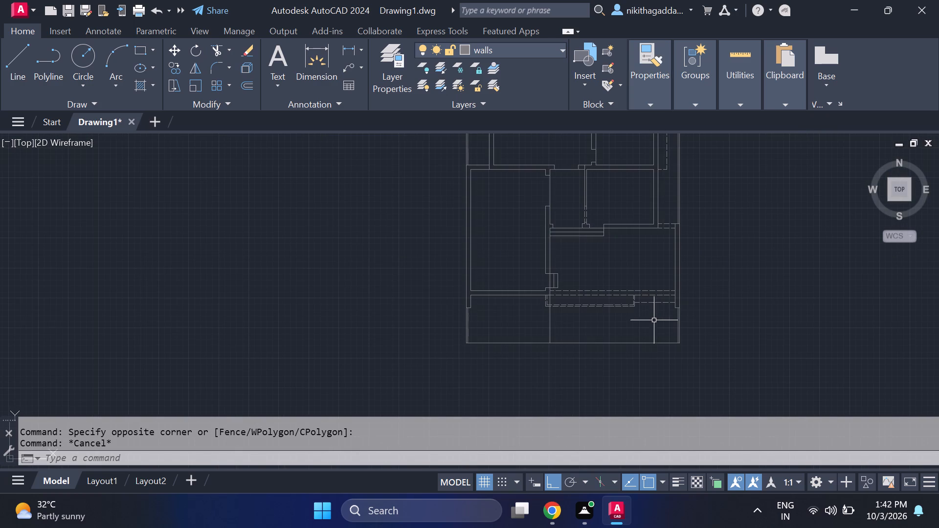
{"action": "middle_click_drag", "start_coordinate": [643, 335], "coordinate": [676, 281]}
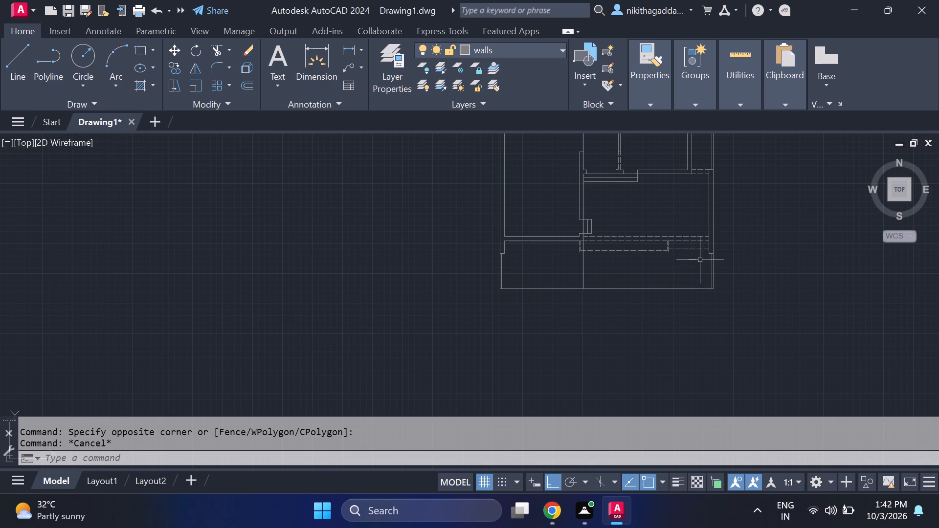
{"action": "scroll", "coordinate": [716, 252], "scroll_direction": "up", "scroll_amount": 2}
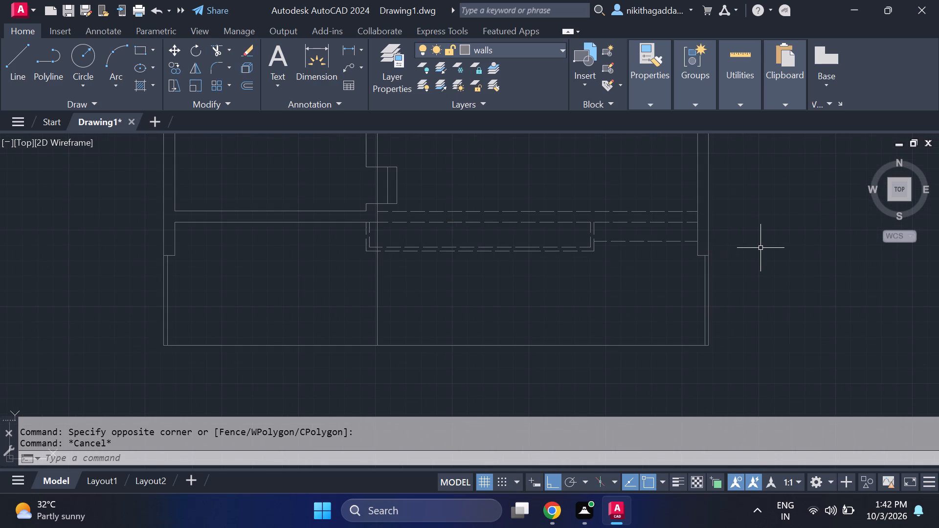
{"action": "scroll", "coordinate": [758, 251], "scroll_direction": "down", "scroll_amount": 3}
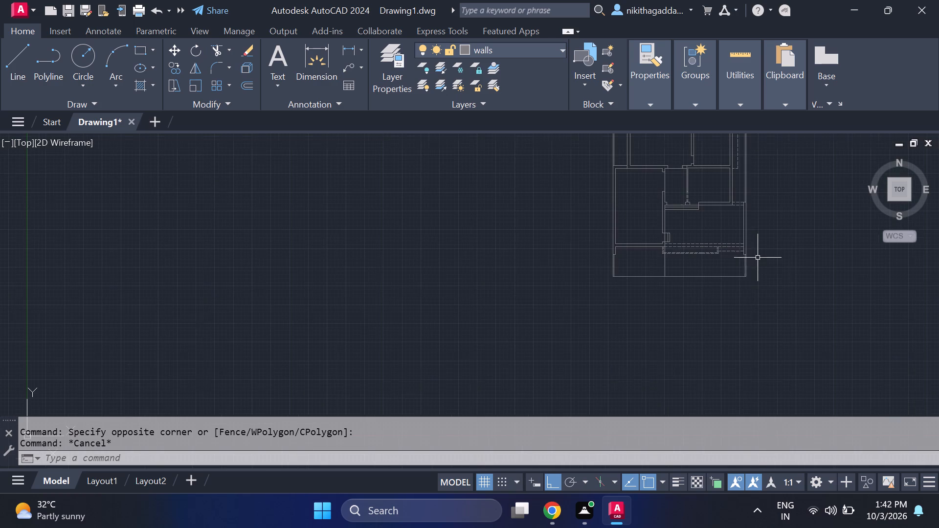
{"action": "scroll", "coordinate": [701, 282], "scroll_direction": "up", "scroll_amount": 1}
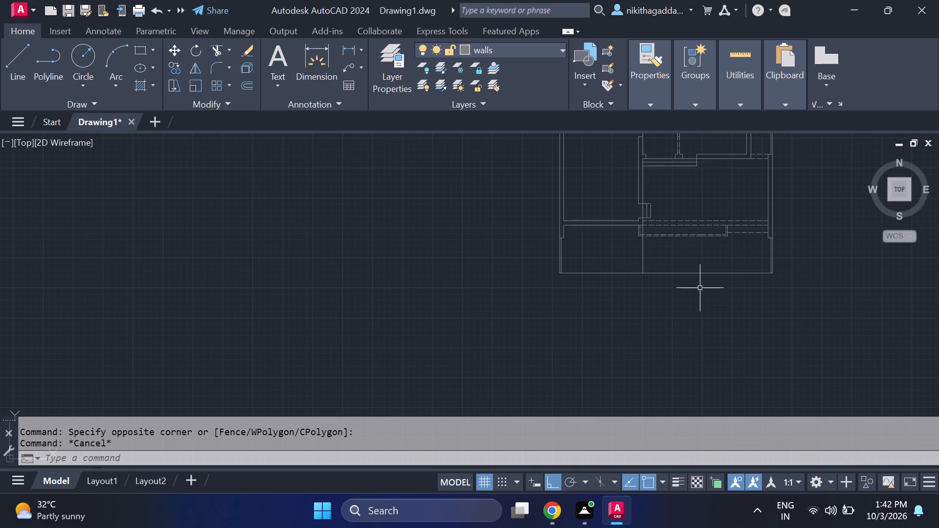
{"action": "scroll", "coordinate": [699, 291], "scroll_direction": "up", "scroll_amount": 1}
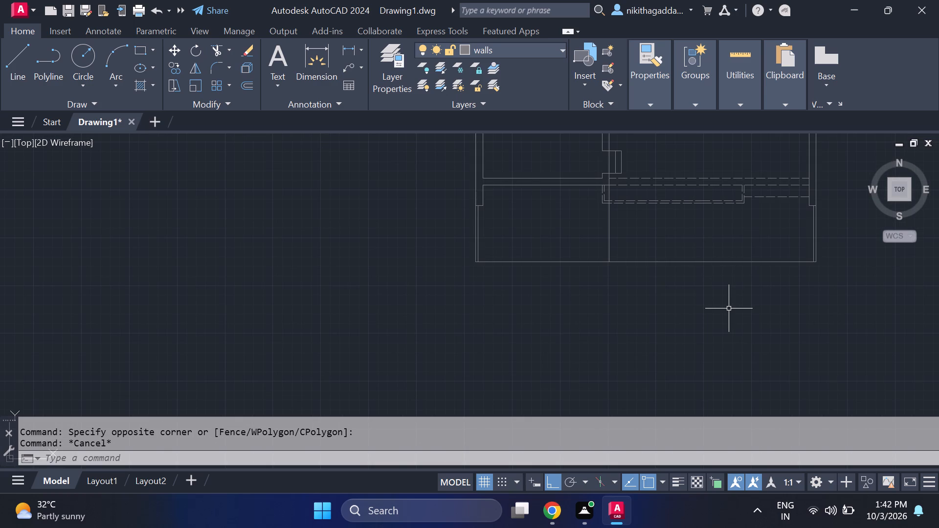
{"action": "middle_click_drag", "start_coordinate": [734, 330], "coordinate": [734, 337]}
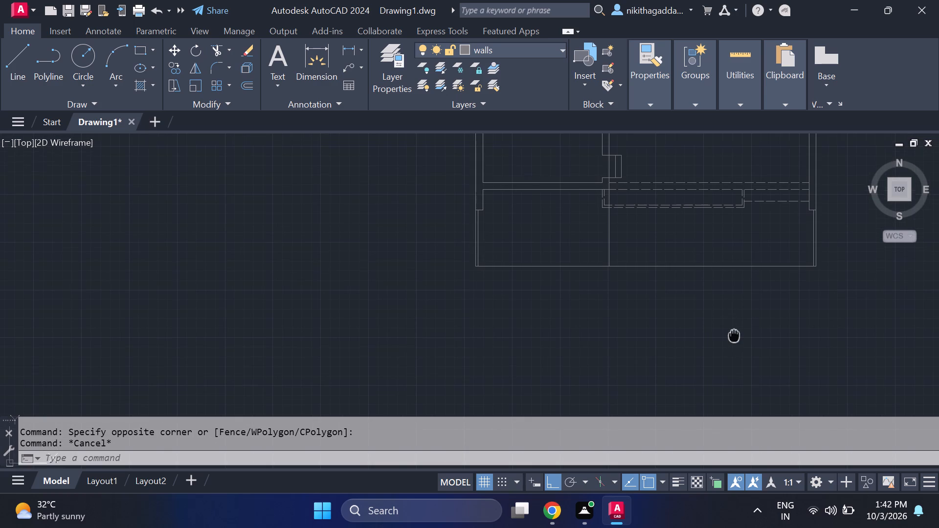
{"action": "middle_click_drag", "start_coordinate": [734, 337], "coordinate": [712, 355]}
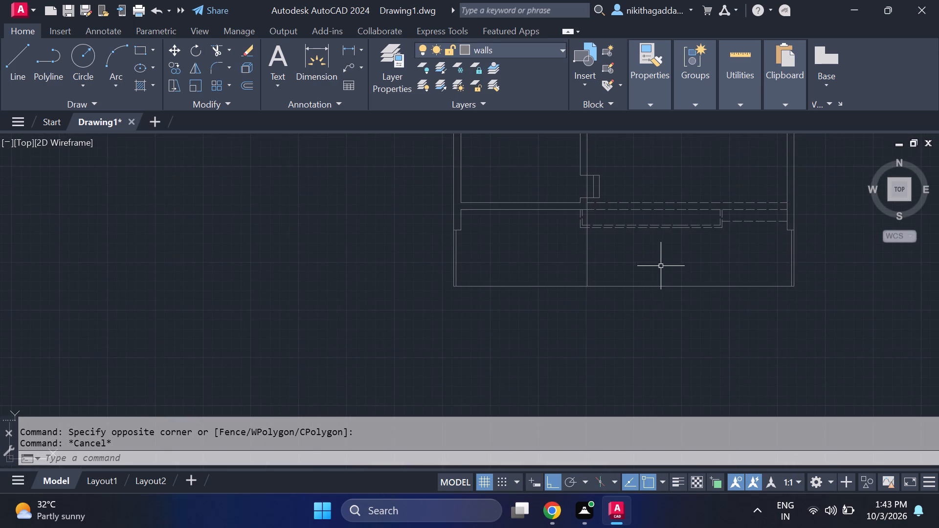
Offset the plan's bottom outer wall line 3" inward.
{"action": "scroll", "coordinate": [658, 263], "scroll_direction": "up", "scroll_amount": 1}
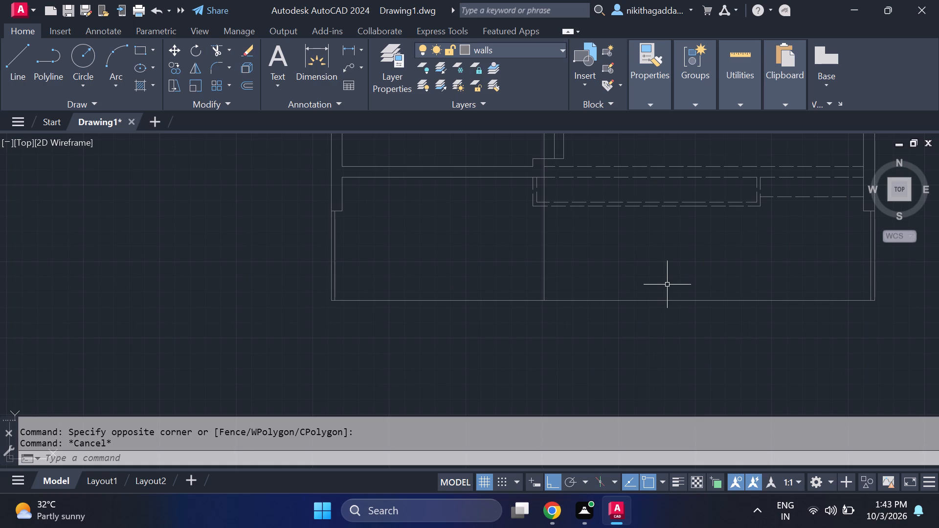
{"action": "middle_click_drag", "start_coordinate": [667, 315], "coordinate": [667, 350]}
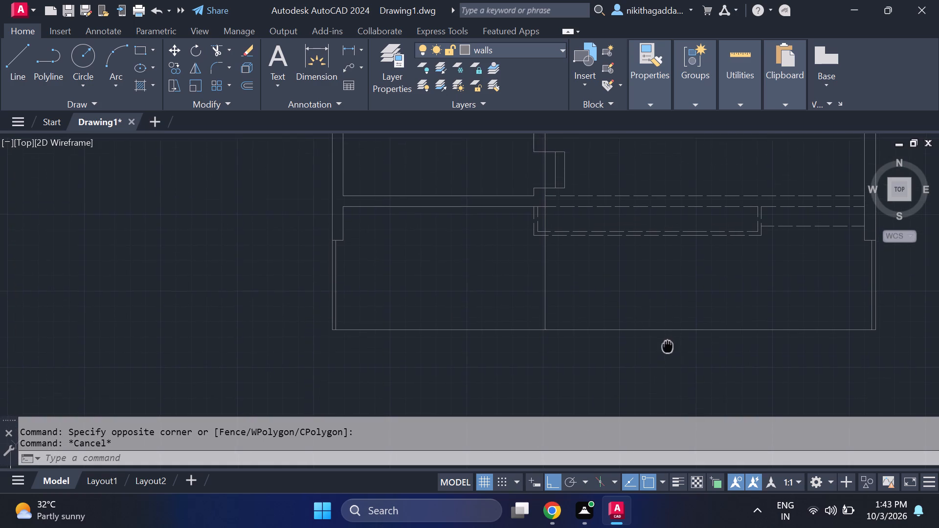
{"action": "middle_click_drag", "start_coordinate": [667, 350], "coordinate": [665, 351]}
{"action": "type", "text": "of"}
{"action": "key", "text": "Return"}
{"action": "key", "text": "3"}
{"action": "key", "text": "shift+quotedbl"}
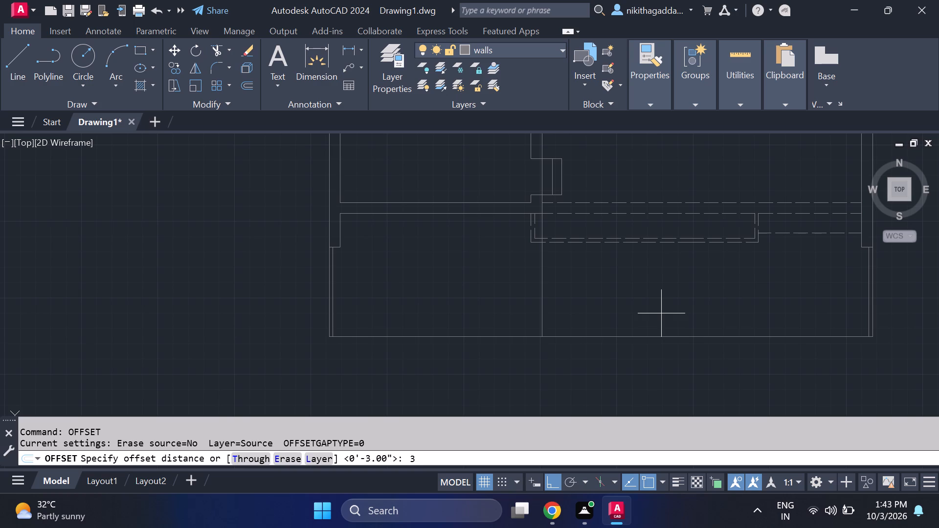
{"action": "key", "text": "Return"}
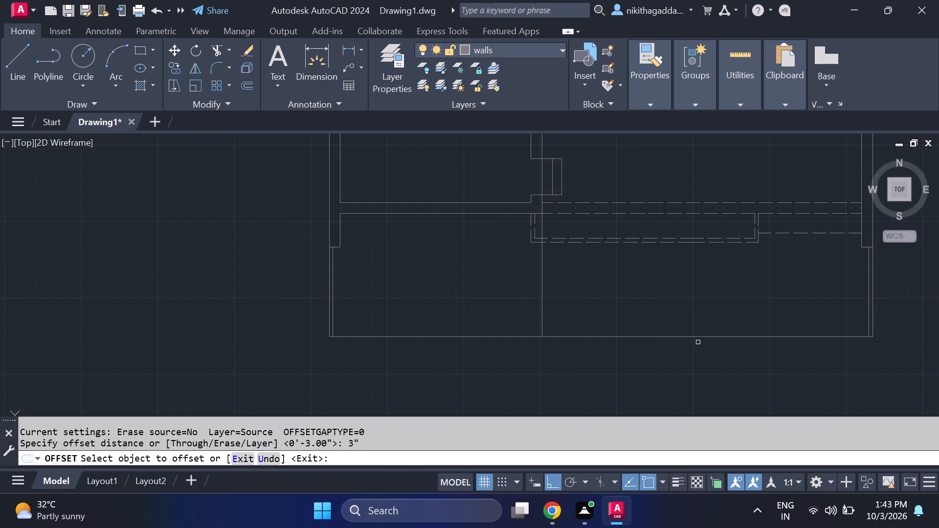
{"action": "left_click", "coordinate": [698, 338]}
{"action": "left_click", "coordinate": [703, 313]}
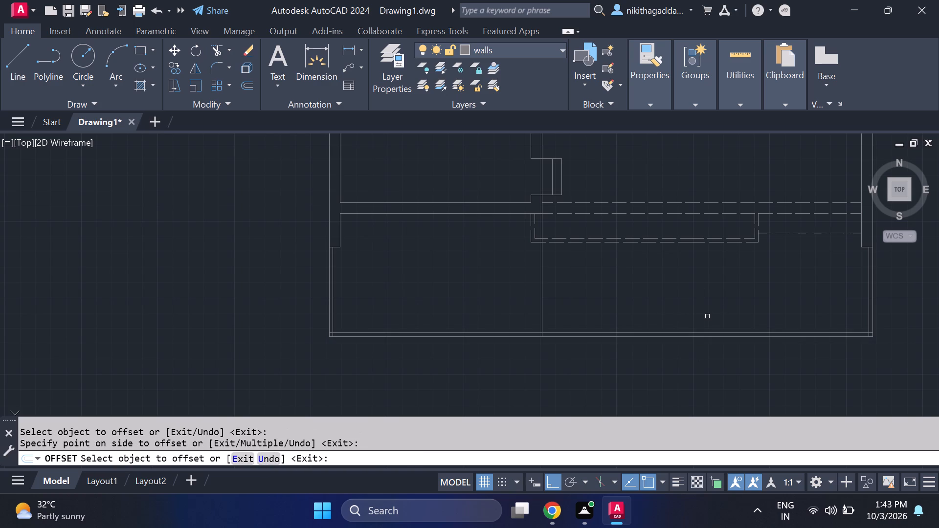
{"action": "key", "text": "Escape"}
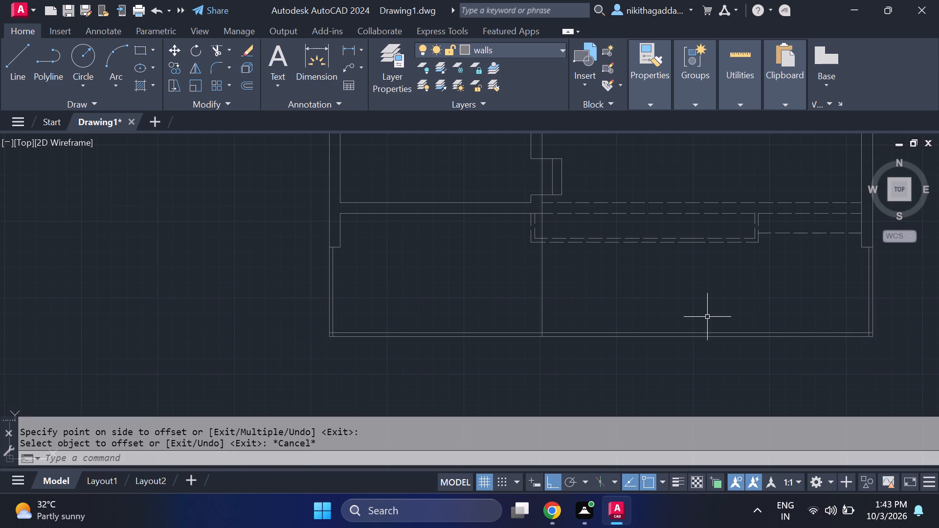
Trim the overlapping ends of the inner wall lines at the bottom section's southwest corner.
{"action": "type", "text": "tr"}
{"action": "key", "text": "Return"}
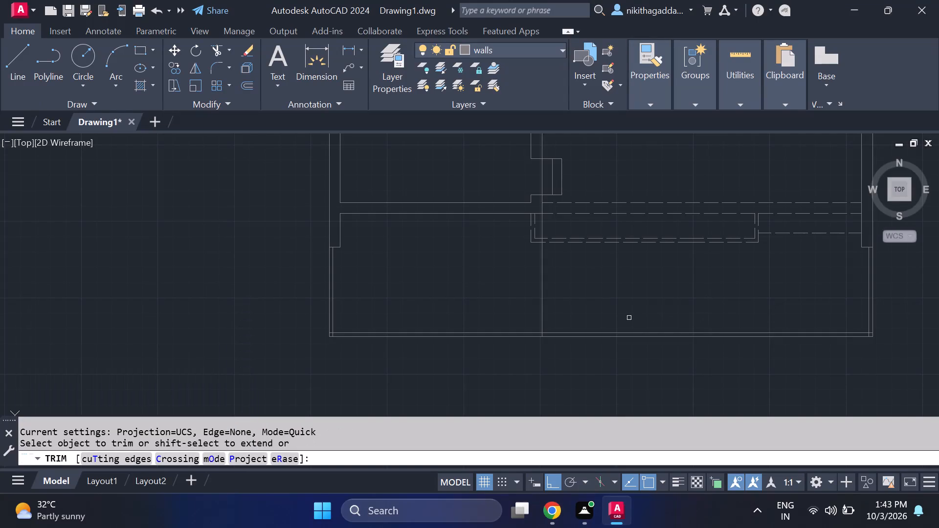
{"action": "scroll", "coordinate": [333, 330], "scroll_direction": "up", "scroll_amount": 3}
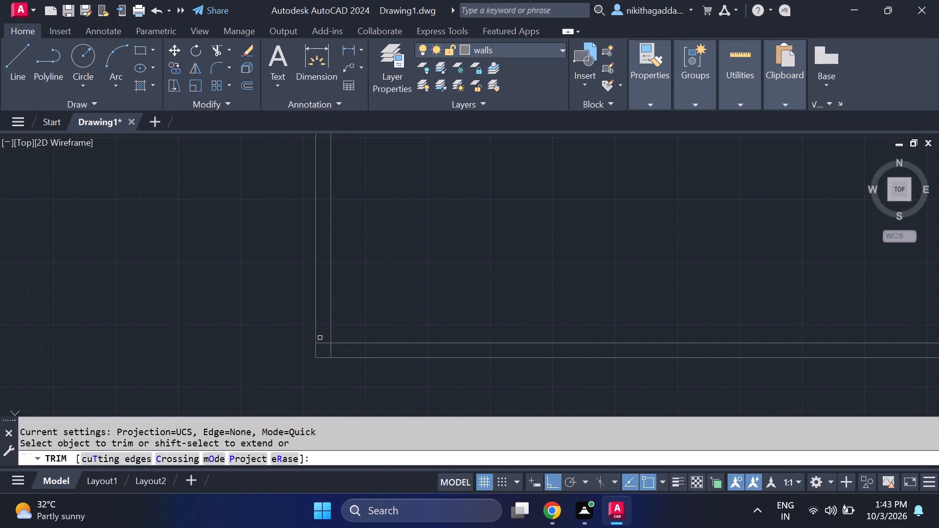
{"action": "left_click_drag", "start_coordinate": [322, 337], "coordinate": [346, 354]}
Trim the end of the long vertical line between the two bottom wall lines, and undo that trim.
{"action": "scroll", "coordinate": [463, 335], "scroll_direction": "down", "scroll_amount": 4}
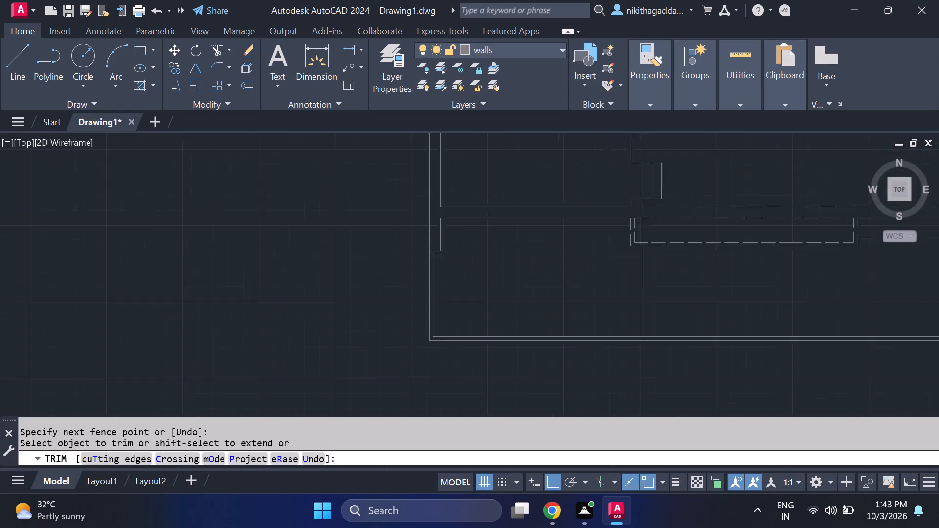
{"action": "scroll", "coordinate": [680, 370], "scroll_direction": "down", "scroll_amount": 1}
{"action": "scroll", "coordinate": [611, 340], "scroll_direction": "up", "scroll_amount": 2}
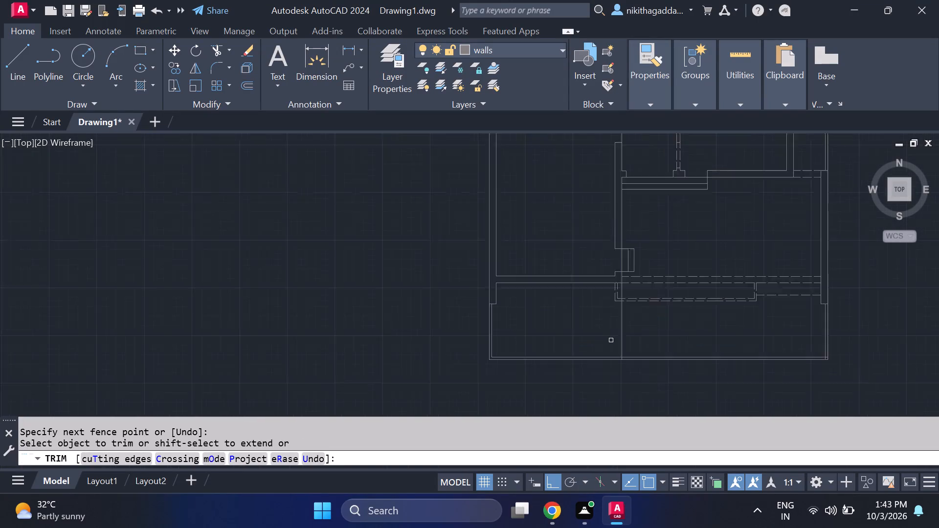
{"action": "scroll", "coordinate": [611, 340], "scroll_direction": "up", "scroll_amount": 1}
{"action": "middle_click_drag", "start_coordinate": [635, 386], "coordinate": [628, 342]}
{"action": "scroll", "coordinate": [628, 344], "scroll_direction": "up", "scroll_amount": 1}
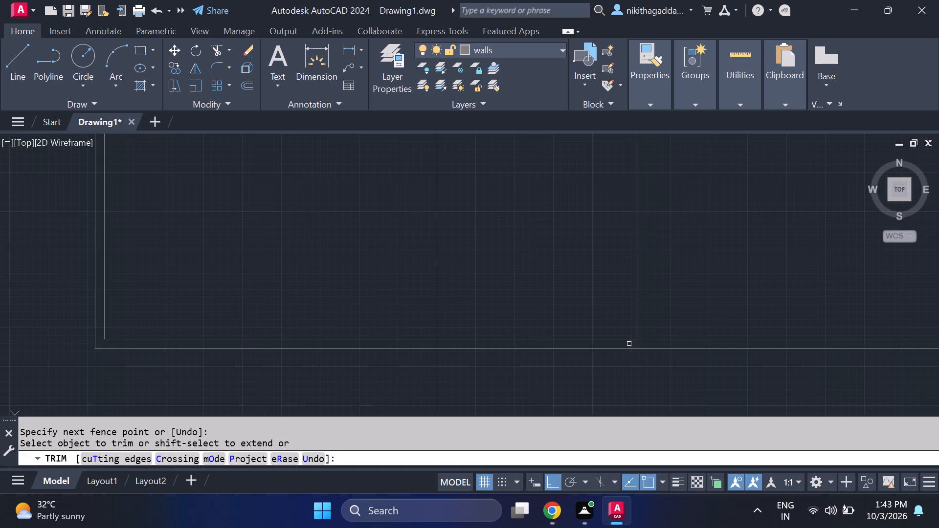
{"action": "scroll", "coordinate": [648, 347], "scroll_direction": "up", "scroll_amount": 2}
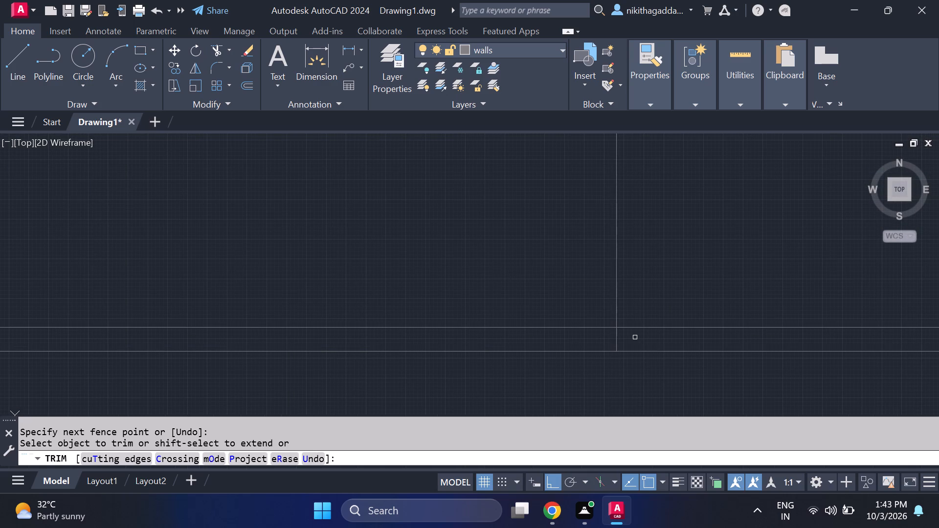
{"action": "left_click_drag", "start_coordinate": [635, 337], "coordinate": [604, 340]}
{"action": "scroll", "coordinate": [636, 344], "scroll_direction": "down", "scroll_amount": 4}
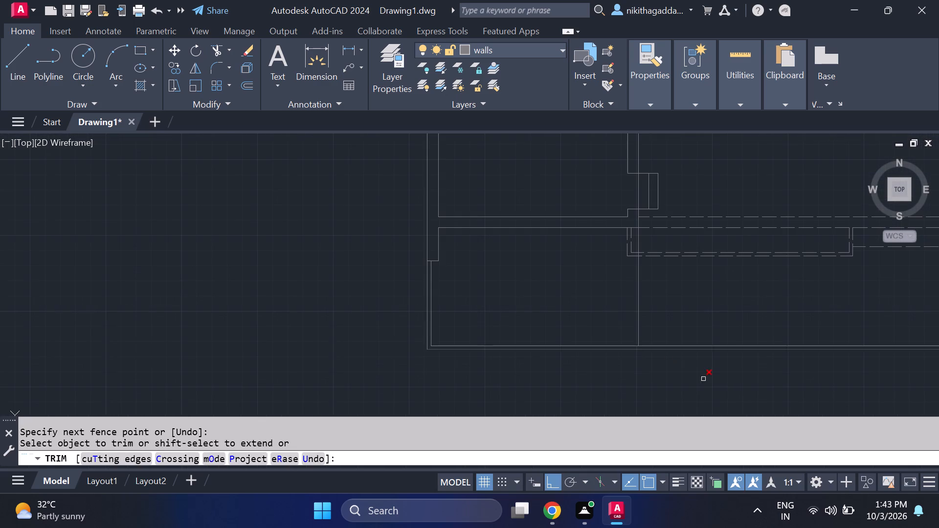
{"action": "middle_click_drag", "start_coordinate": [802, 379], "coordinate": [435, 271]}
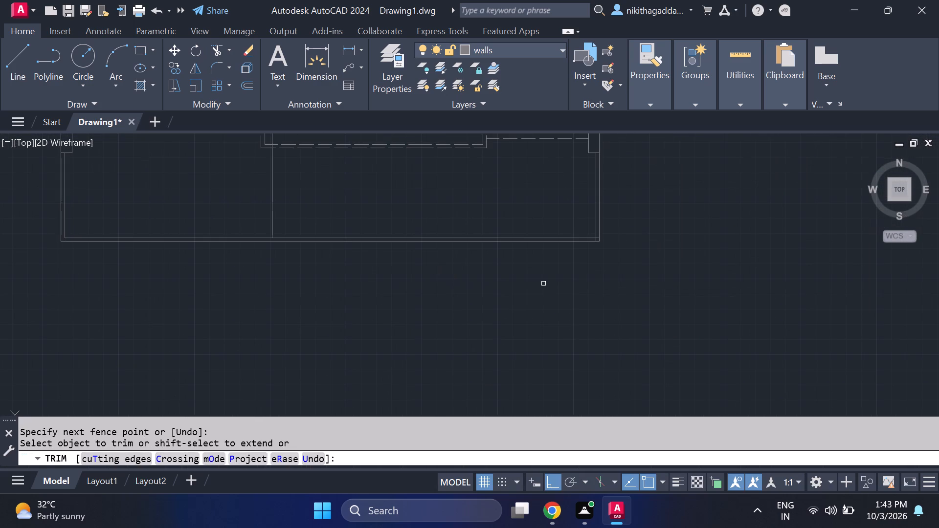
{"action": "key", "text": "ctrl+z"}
Trim the overlapping ends of the inner wall lines at the bottom section's southeast corner.
{"action": "scroll", "coordinate": [570, 279], "scroll_direction": "down", "scroll_amount": 4}
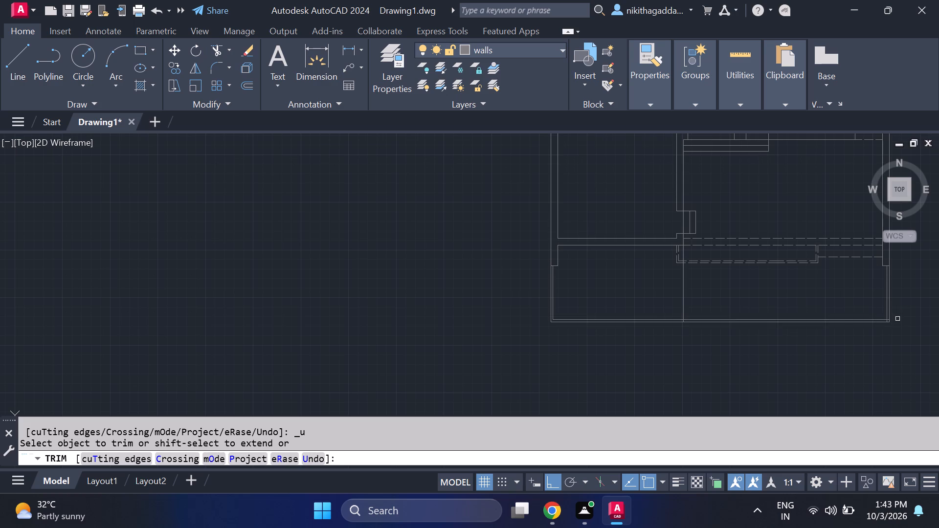
{"action": "scroll", "coordinate": [899, 321], "scroll_direction": "up", "scroll_amount": 4}
{"action": "scroll", "coordinate": [849, 326], "scroll_direction": "up", "scroll_amount": 2}
{"action": "left_click_drag", "start_coordinate": [765, 327], "coordinate": [794, 286]}
{"action": "scroll", "coordinate": [801, 280], "scroll_direction": "down", "scroll_amount": 5}
{"action": "scroll", "coordinate": [835, 328], "scroll_direction": "down", "scroll_amount": 3}
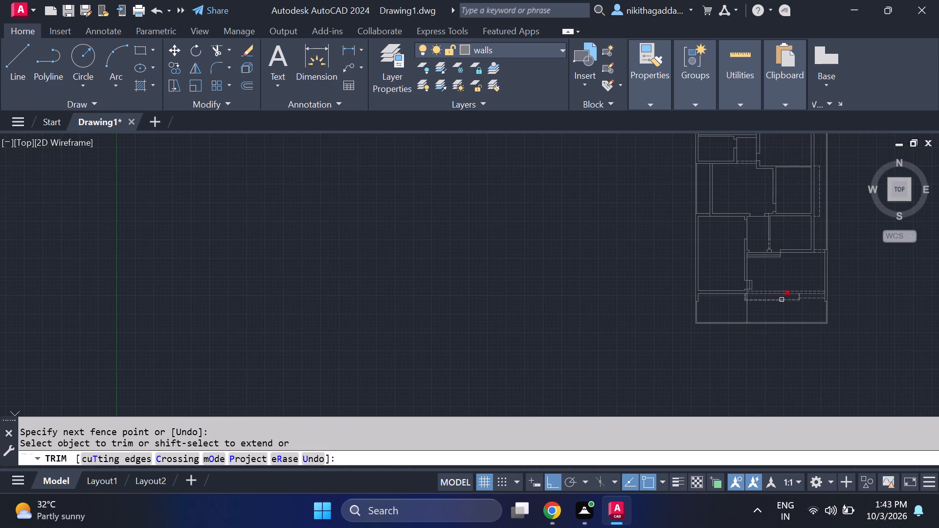
{"action": "middle_click_drag", "start_coordinate": [789, 309], "coordinate": [774, 337]}
{"action": "scroll", "coordinate": [772, 337], "scroll_direction": "up", "scroll_amount": 2}
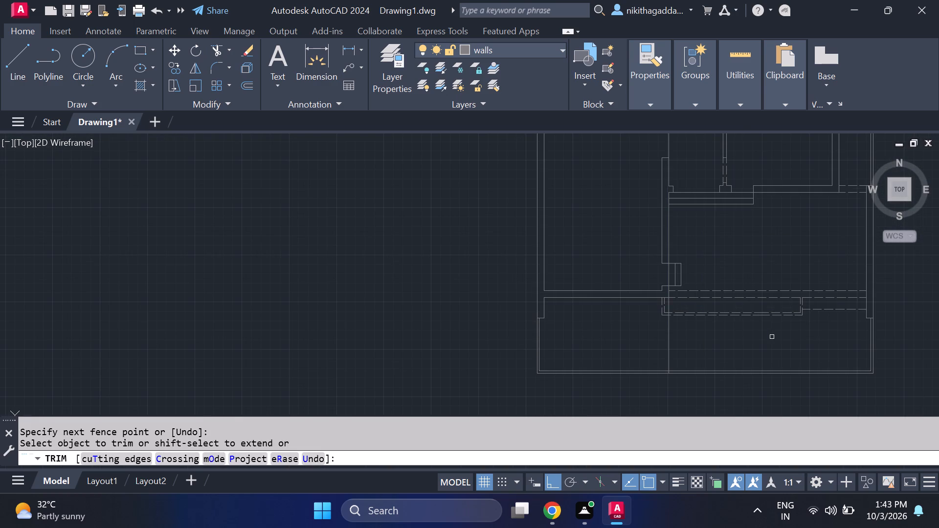
{"action": "key", "text": "Escape"}
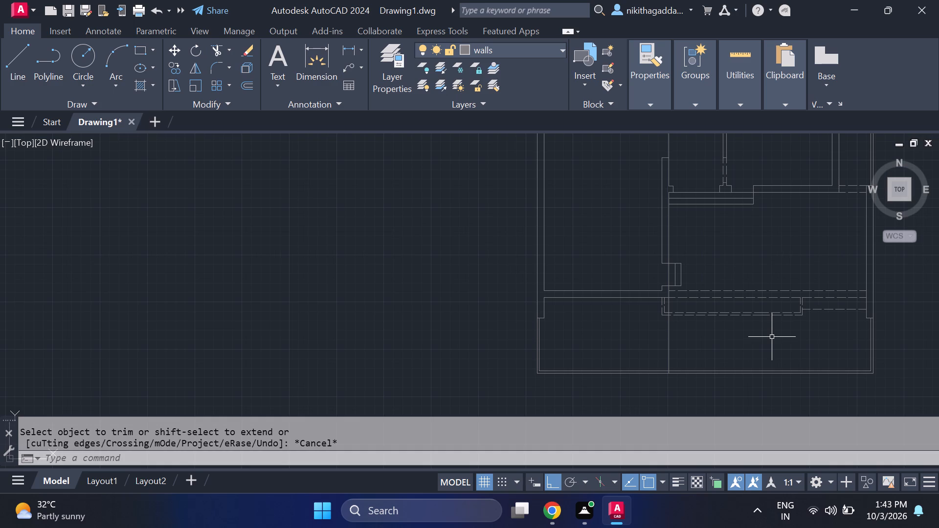
Examine the floor plan from the bottom section up to the rooms along its north wall.
{"action": "middle_click_drag", "start_coordinate": [697, 351], "coordinate": [694, 353]}
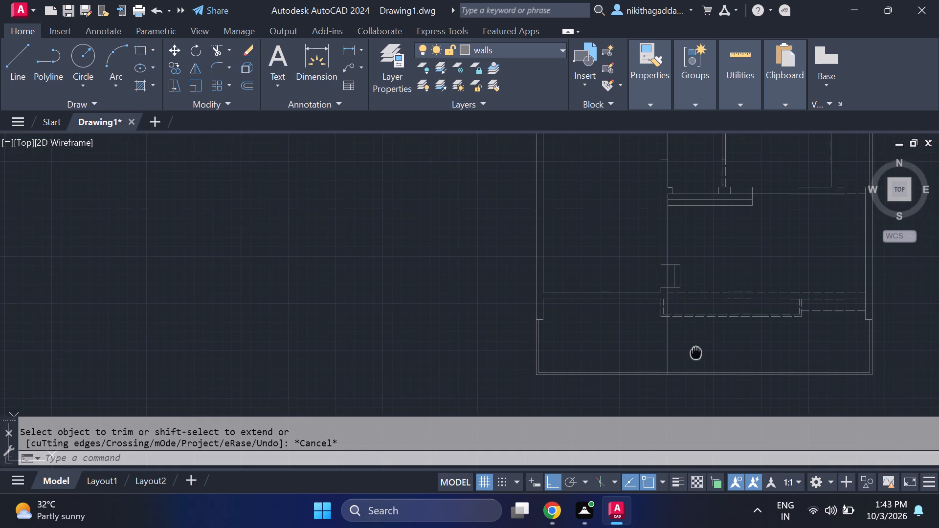
{"action": "middle_click_drag", "start_coordinate": [694, 353], "coordinate": [565, 330]}
{"action": "scroll", "coordinate": [569, 350], "scroll_direction": "up", "scroll_amount": 1}
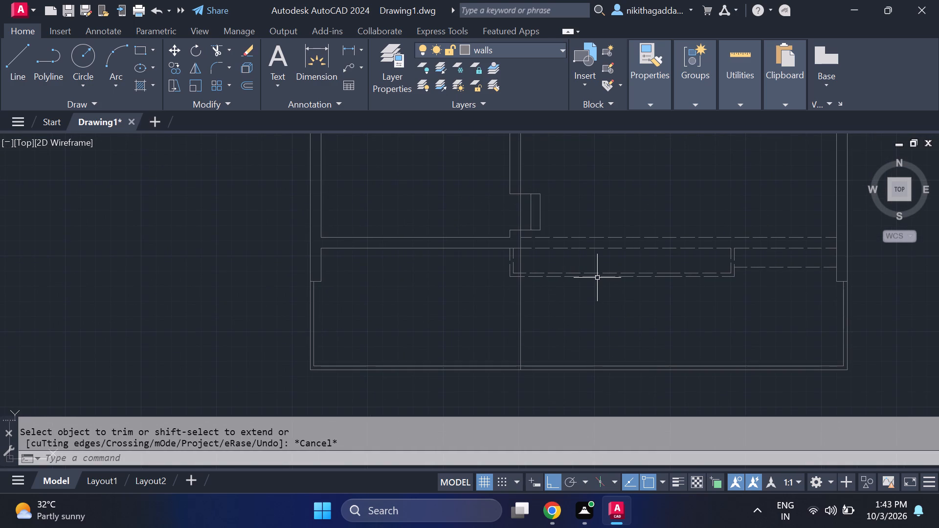
{"action": "scroll", "coordinate": [627, 272], "scroll_direction": "down", "scroll_amount": 2}
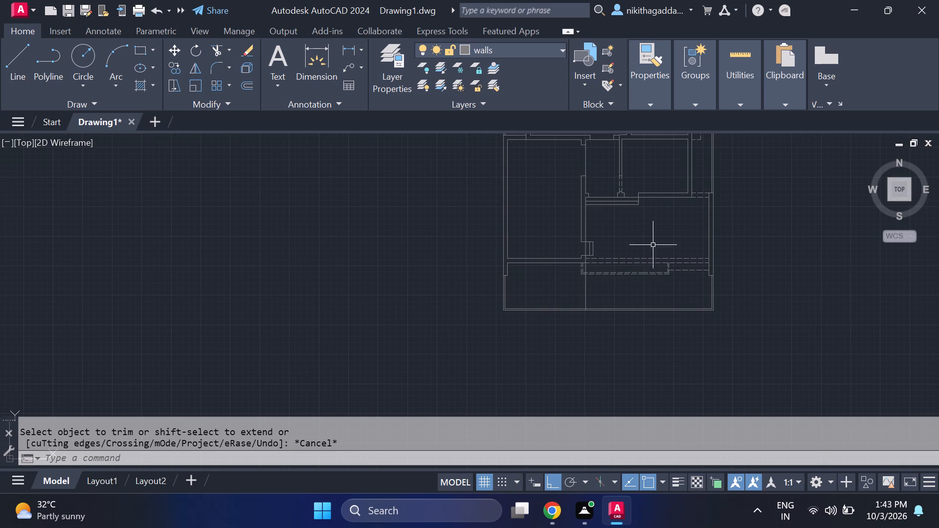
{"action": "middle_click_drag", "start_coordinate": [650, 221], "coordinate": [641, 286]}
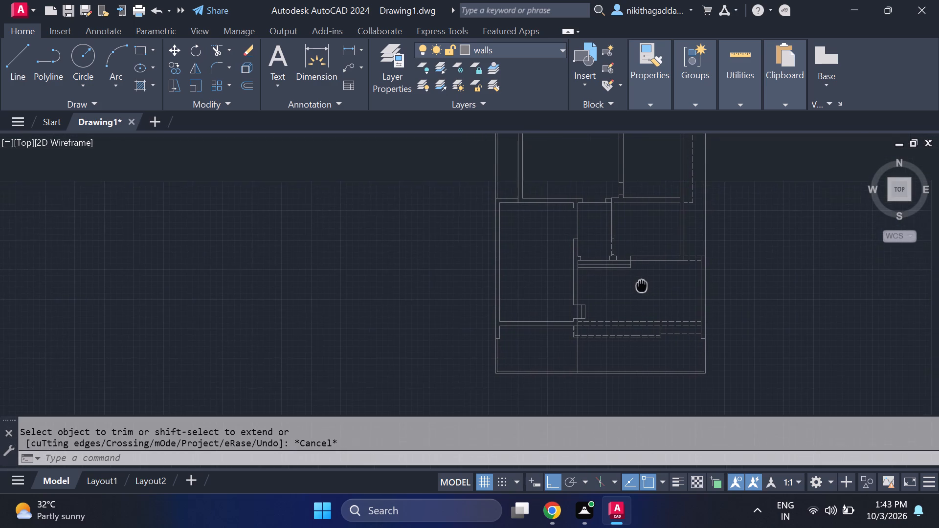
{"action": "middle_click_drag", "start_coordinate": [641, 286], "coordinate": [617, 303]}
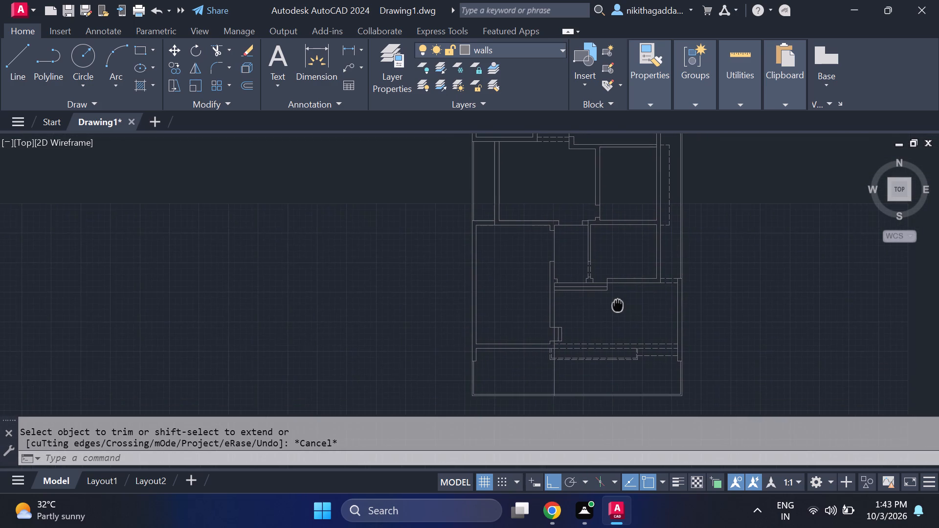
{"action": "middle_click_drag", "start_coordinate": [617, 303], "coordinate": [610, 352]}
{"action": "scroll", "coordinate": [627, 264], "scroll_direction": "down", "scroll_amount": 2}
{"action": "scroll", "coordinate": [614, 238], "scroll_direction": "up", "scroll_amount": 2}
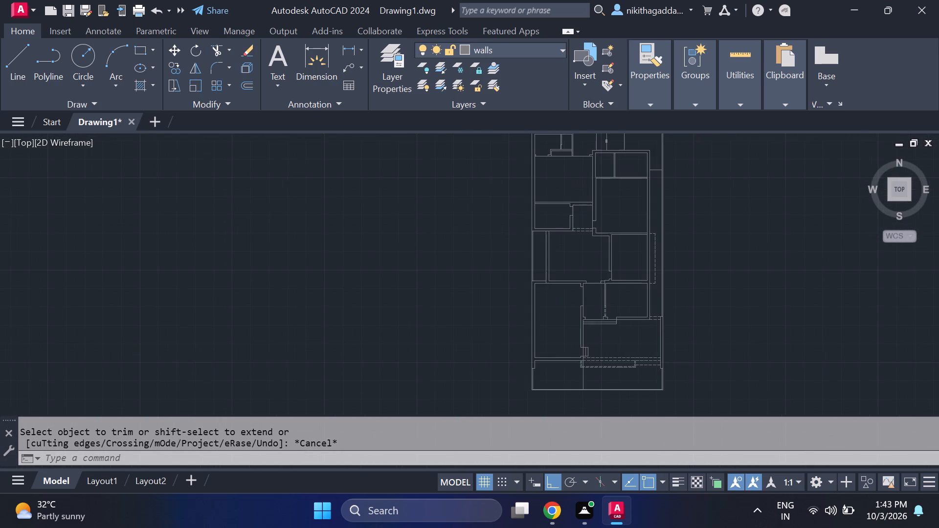
{"action": "middle_click_drag", "start_coordinate": [617, 245], "coordinate": [584, 385]}
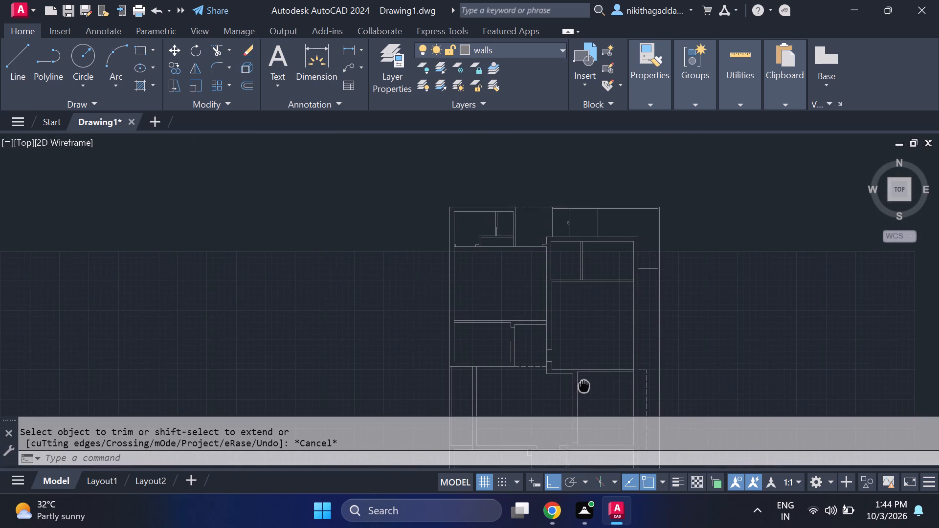
{"action": "middle_click_drag", "start_coordinate": [584, 385], "coordinate": [514, 387]}
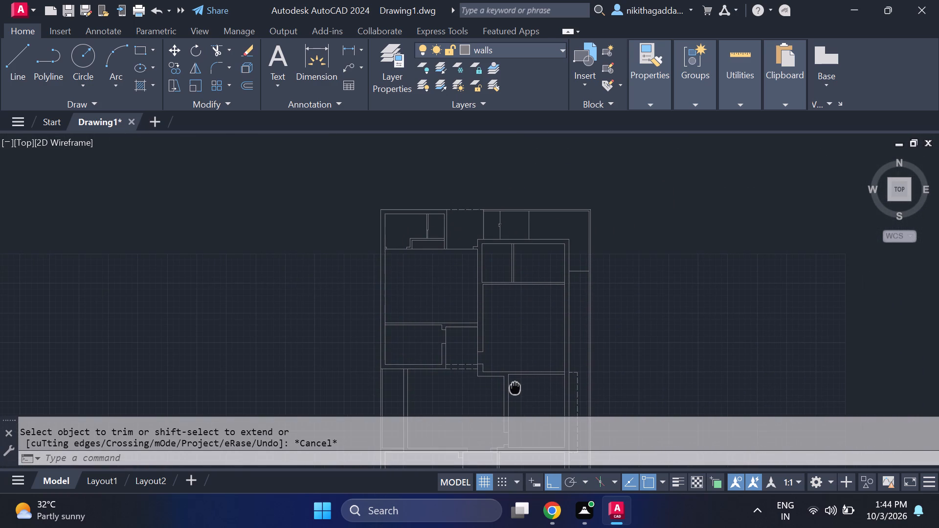
{"action": "middle_click_drag", "start_coordinate": [514, 387], "coordinate": [513, 382]}
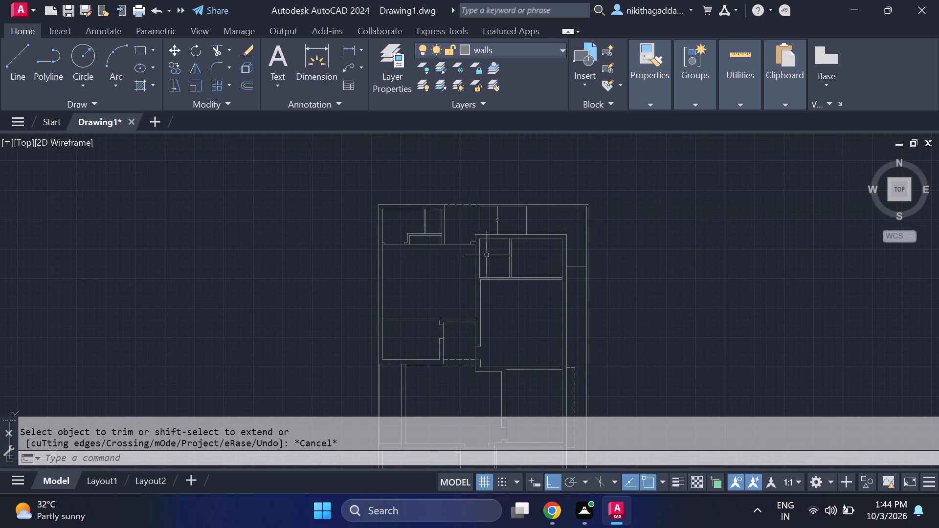
Erase the 5' dimension and the vertical line east of it in the passage along the north wall.
{"action": "scroll", "coordinate": [525, 226], "scroll_direction": "up", "scroll_amount": 2}
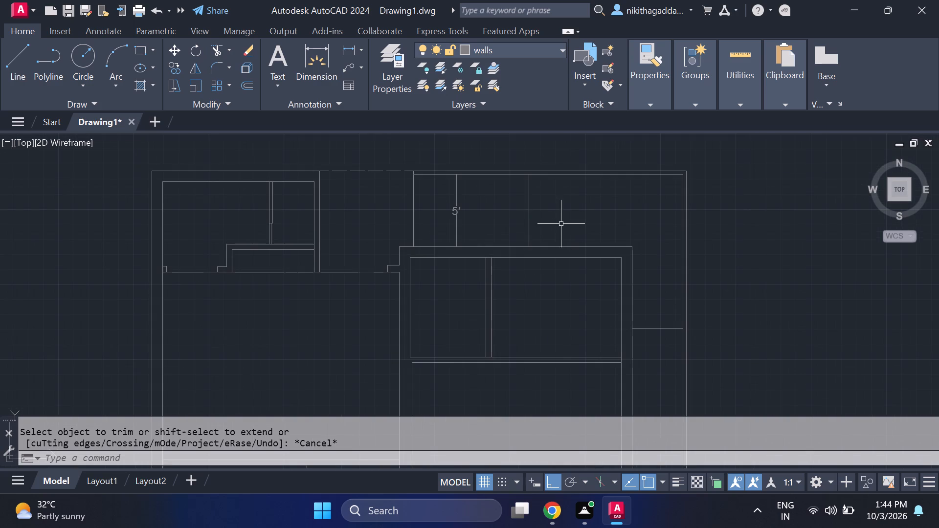
{"action": "left_click", "coordinate": [494, 201]}
{"action": "left_click", "coordinate": [438, 211]}
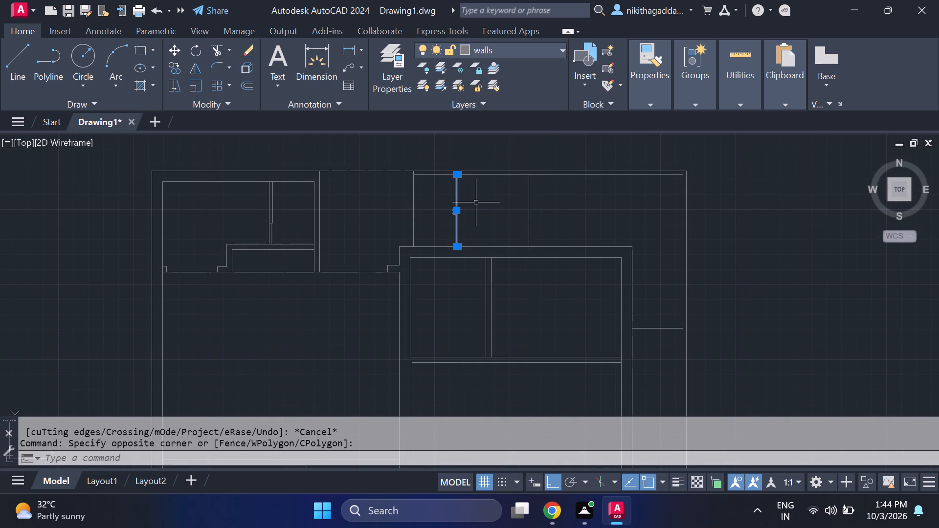
{"action": "key", "text": "Delete"}
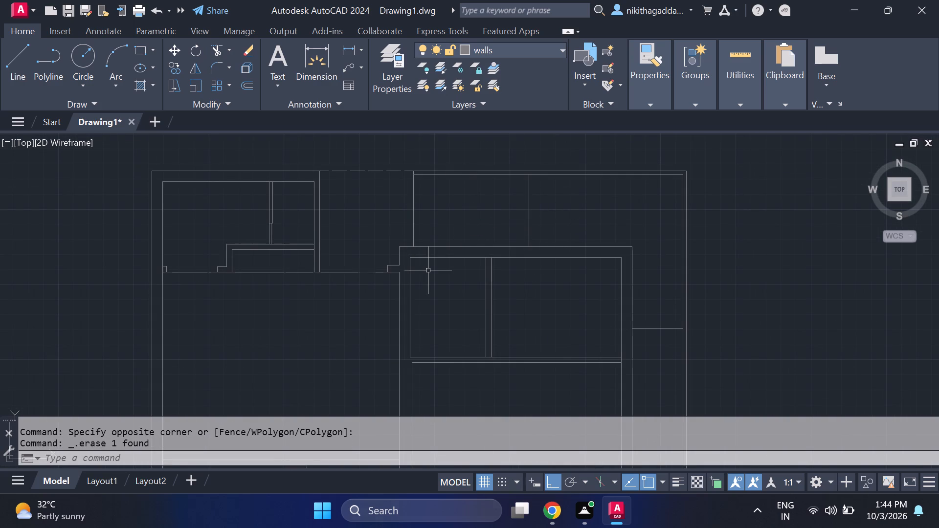
{"action": "left_click", "coordinate": [591, 189]}
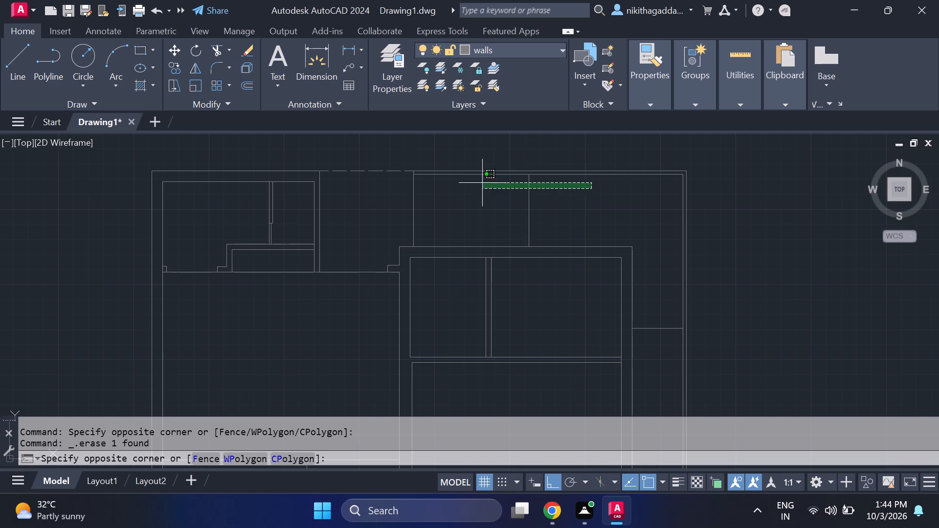
{"action": "left_click", "coordinate": [487, 235]}
{"action": "key", "text": "Delete"}
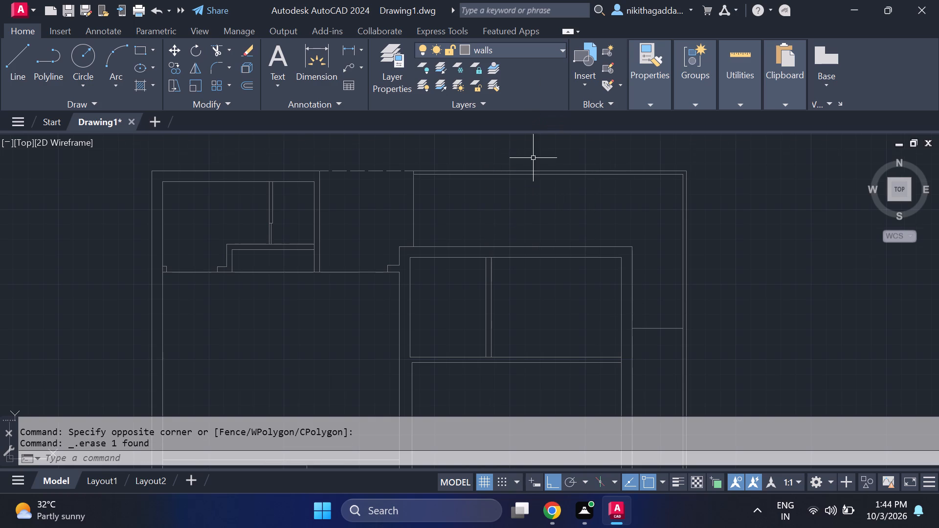
Erase the short horizontal line crossing the east passage beside the two small northeast rooms.
{"action": "scroll", "coordinate": [559, 134], "scroll_direction": "down", "scroll_amount": 4}
{"action": "middle_click_drag", "start_coordinate": [500, 264], "coordinate": [452, 347]}
{"action": "scroll", "coordinate": [452, 347], "scroll_direction": "up", "scroll_amount": 2}
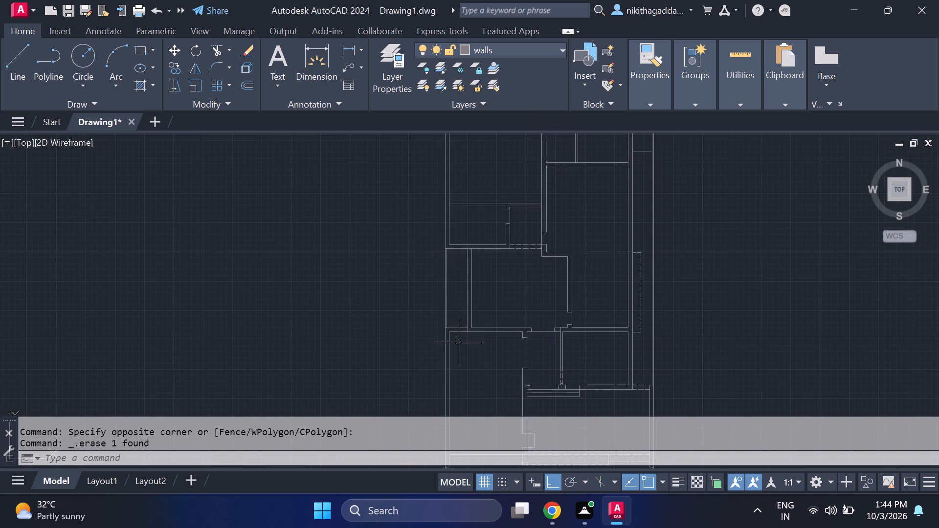
{"action": "middle_click_drag", "start_coordinate": [530, 253], "coordinate": [494, 359]}
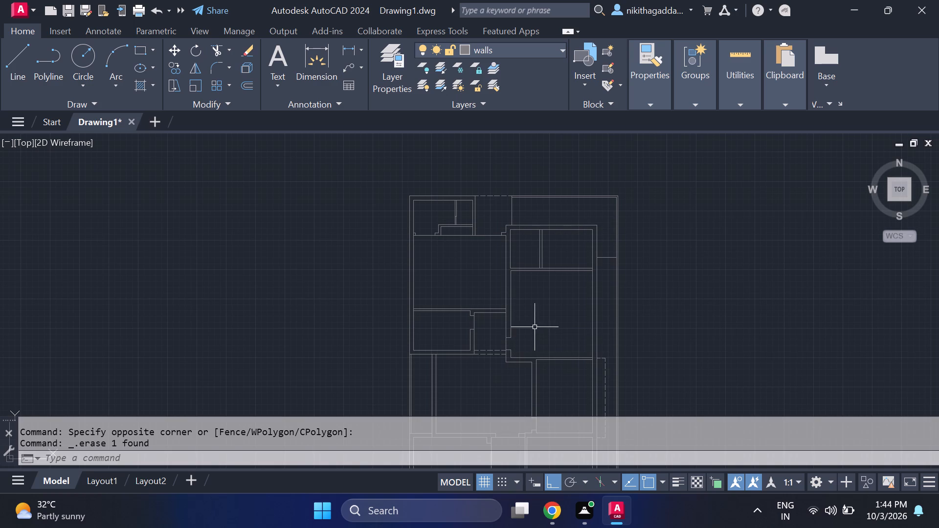
{"action": "scroll", "coordinate": [554, 254], "scroll_direction": "up", "scroll_amount": 1}
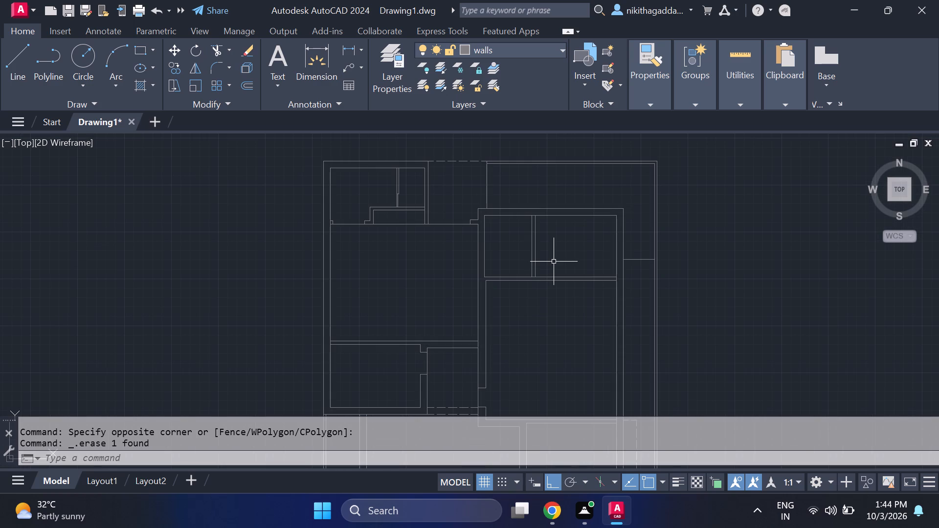
{"action": "scroll", "coordinate": [636, 262], "scroll_direction": "up", "scroll_amount": 2}
{"action": "left_click", "coordinate": [643, 234]}
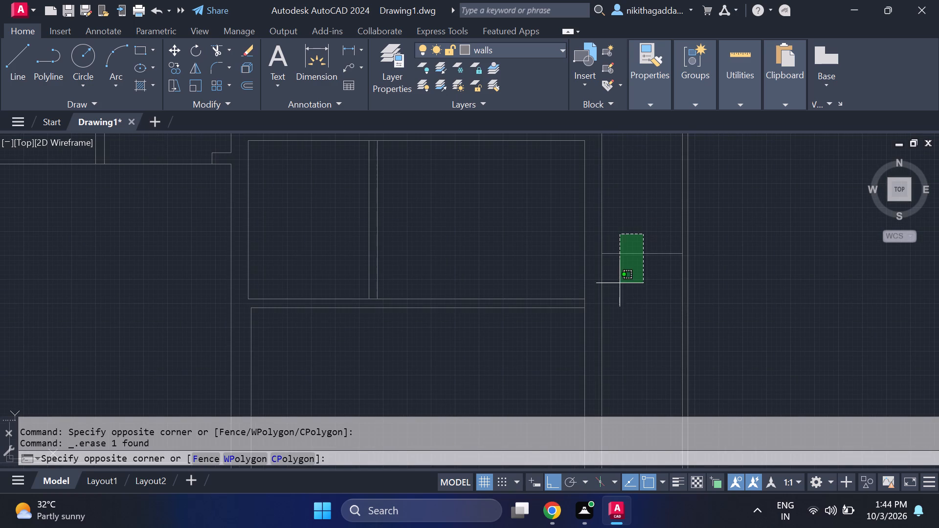
{"action": "left_click", "coordinate": [620, 283]}
{"action": "key", "text": "Delete"}
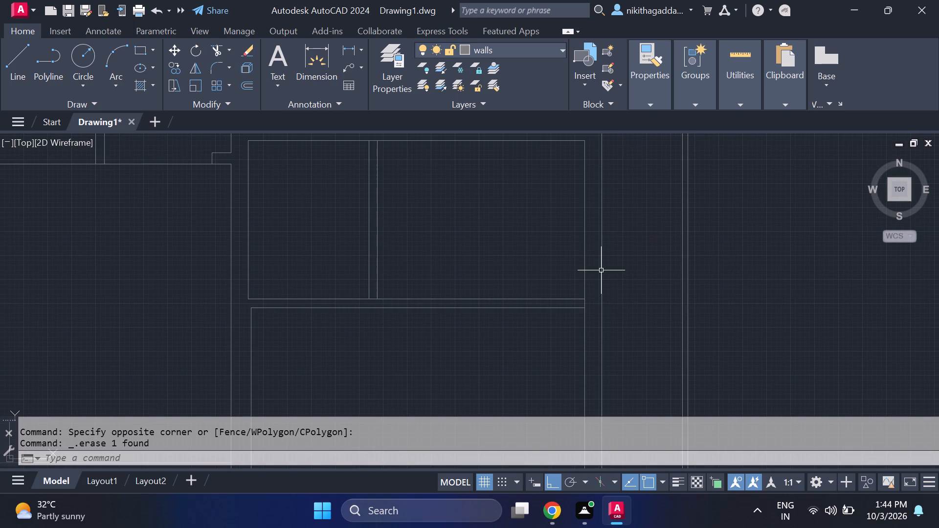
Draw a short vertical line across the south wall of the western small northeast room, at the midpoint of the room's south edge.
{"action": "scroll", "coordinate": [598, 264], "scroll_direction": "down", "scroll_amount": 4}
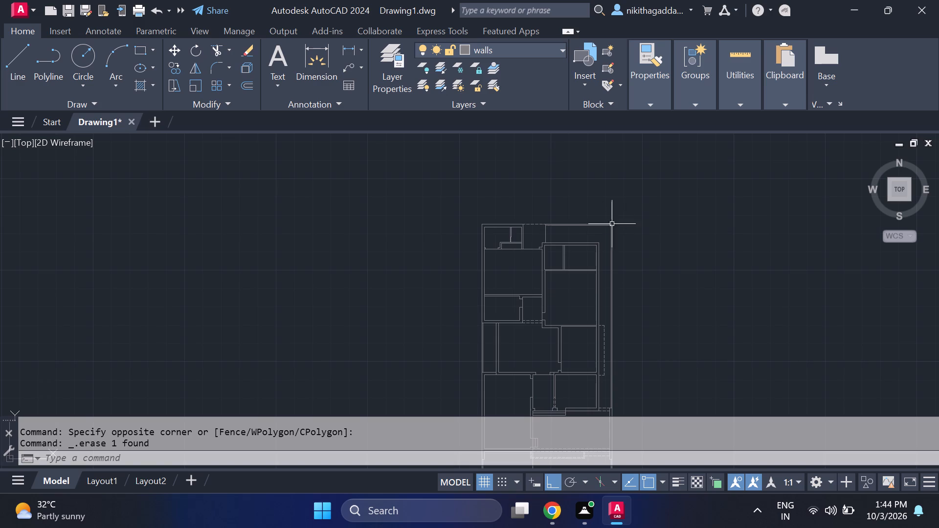
{"action": "scroll", "coordinate": [552, 252], "scroll_direction": "up", "scroll_amount": 3}
{"action": "scroll", "coordinate": [599, 304], "scroll_direction": "up", "scroll_amount": 2}
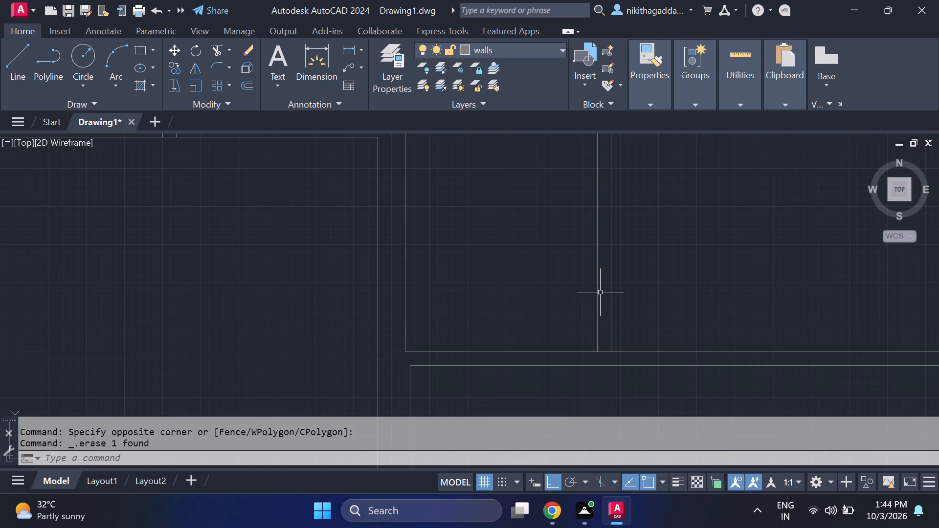
{"action": "middle_click_drag", "start_coordinate": [598, 280], "coordinate": [590, 234]}
{"action": "key", "text": "l"}
{"action": "key", "text": "Return"}
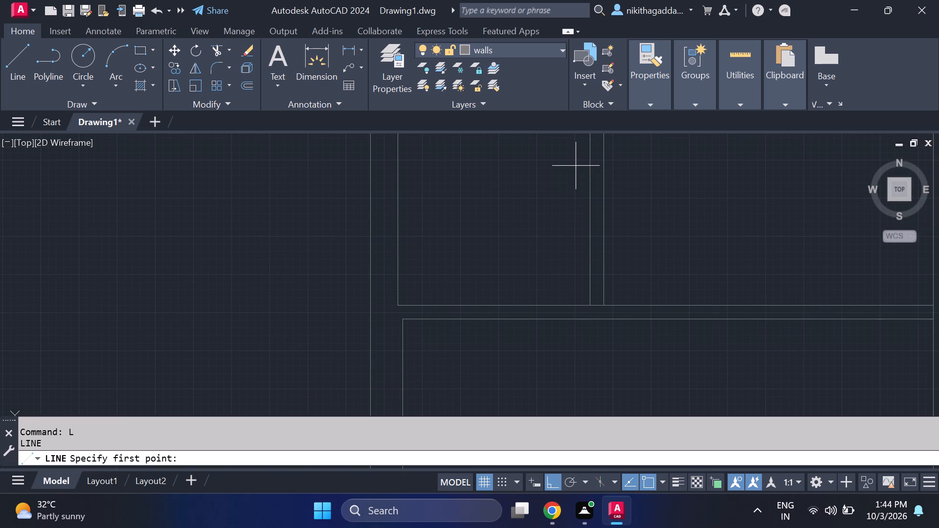
{"action": "scroll", "coordinate": [505, 248], "scroll_direction": "down", "scroll_amount": 3}
{"action": "scroll", "coordinate": [504, 261], "scroll_direction": "up", "scroll_amount": 2}
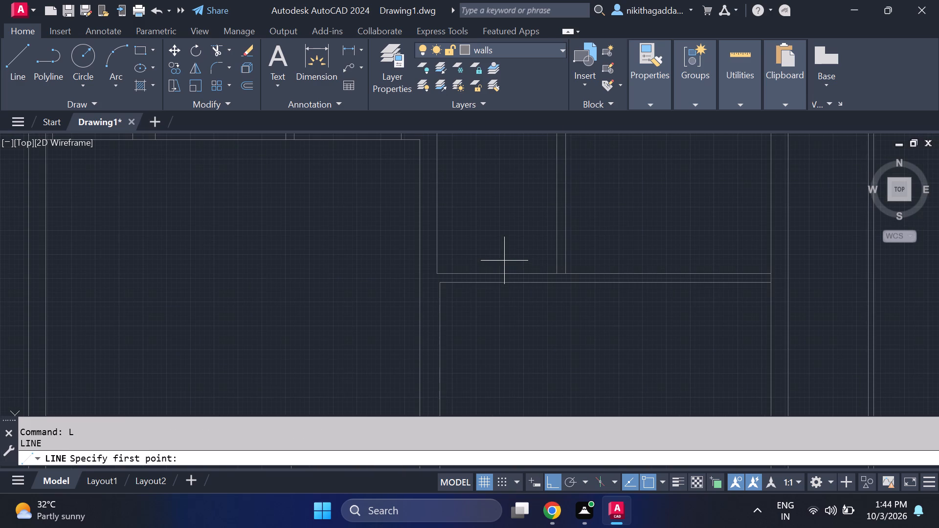
{"action": "scroll", "coordinate": [499, 278], "scroll_direction": "up", "scroll_amount": 1}
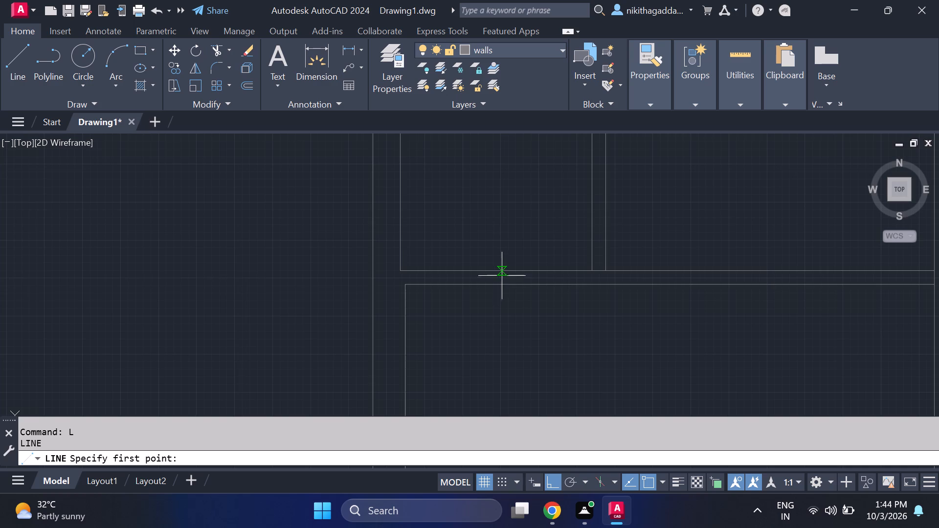
{"action": "left_click", "coordinate": [530, 272]}
{"action": "left_click", "coordinate": [534, 287]}
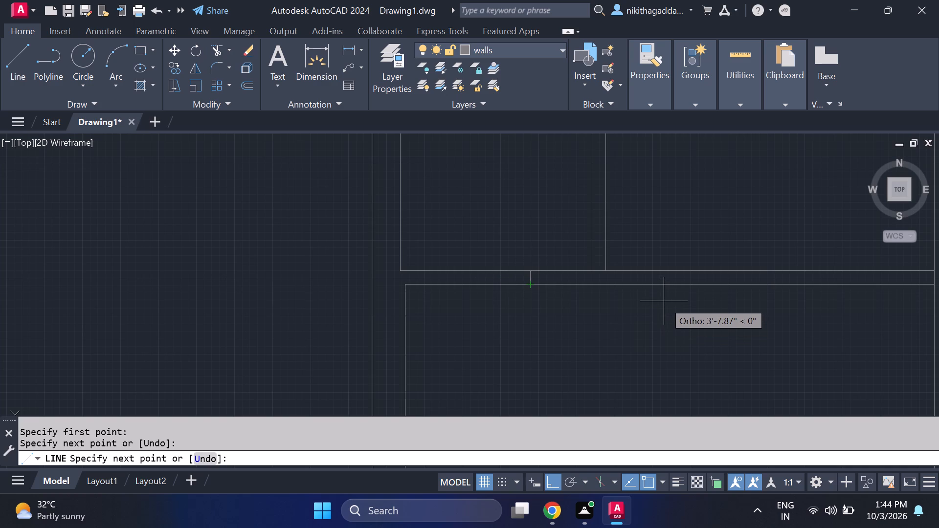
{"action": "key", "text": "Escape"}
Extend the west line of the partition between the two small northeast rooms to the lower line of their south wall.
{"action": "scroll", "coordinate": [664, 302], "scroll_direction": "down", "scroll_amount": 2}
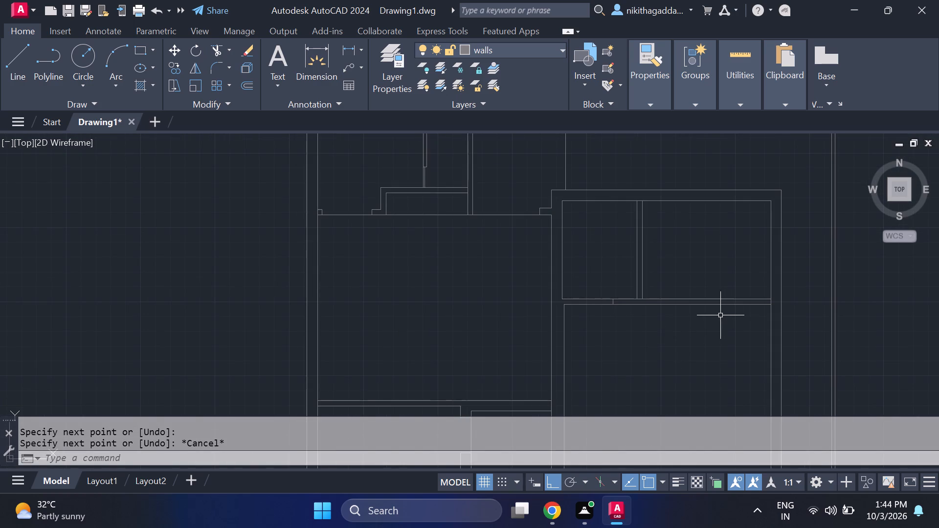
{"action": "scroll", "coordinate": [715, 309], "scroll_direction": "up", "scroll_amount": 2}
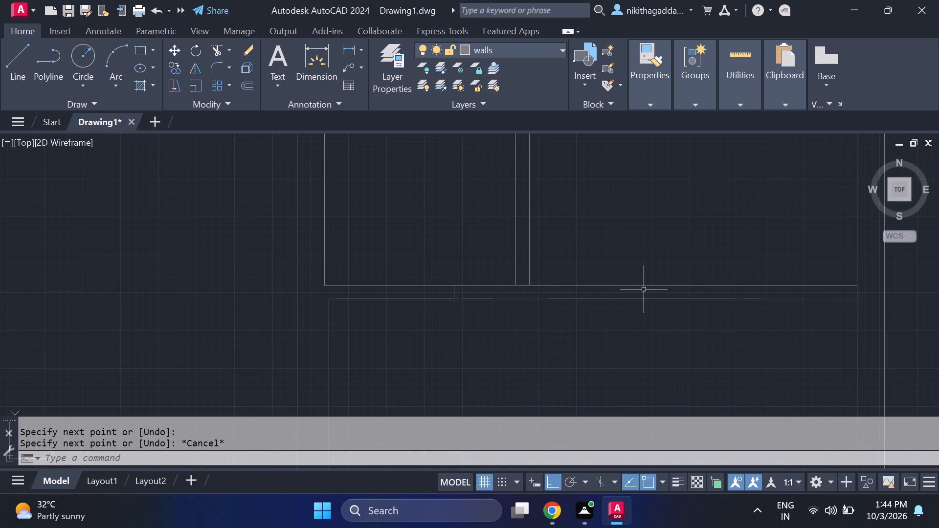
{"action": "type", "text": "ex"}
{"action": "key", "text": "Return"}
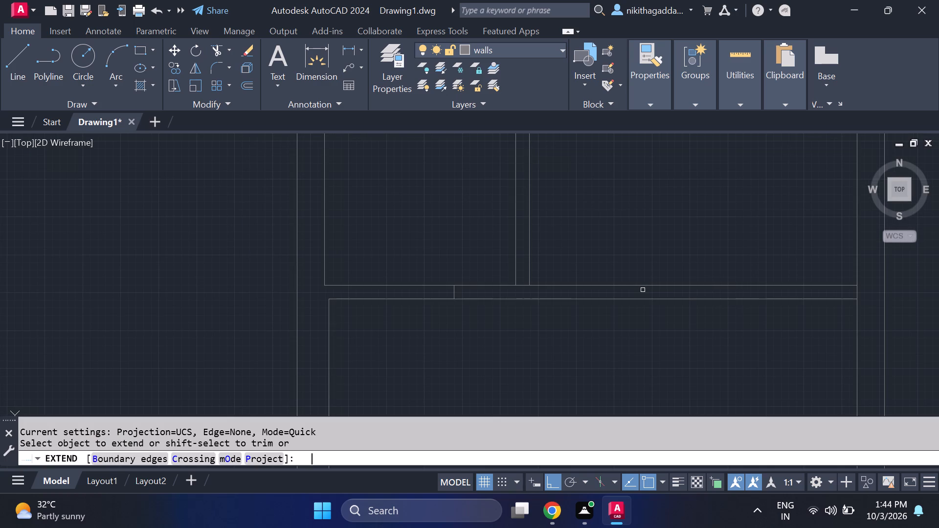
{"action": "left_click", "coordinate": [514, 254]}
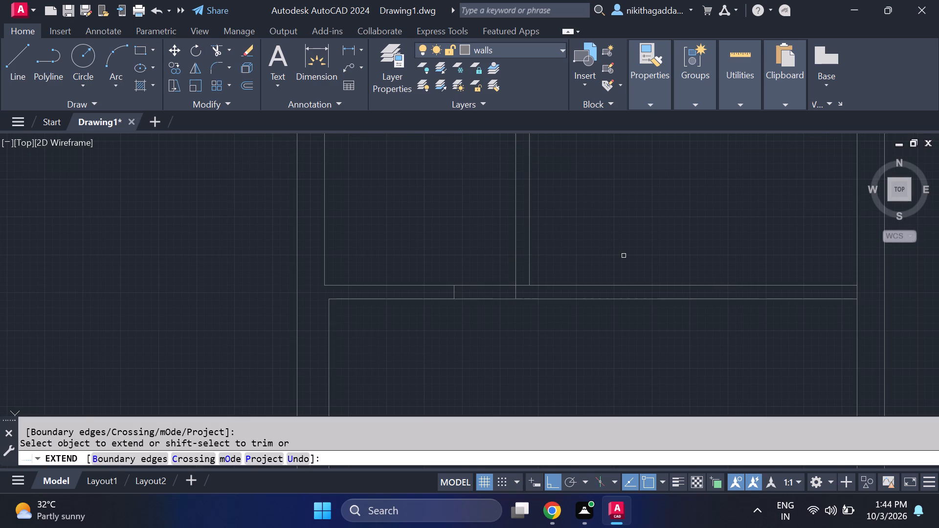
{"action": "key", "text": "Escape"}
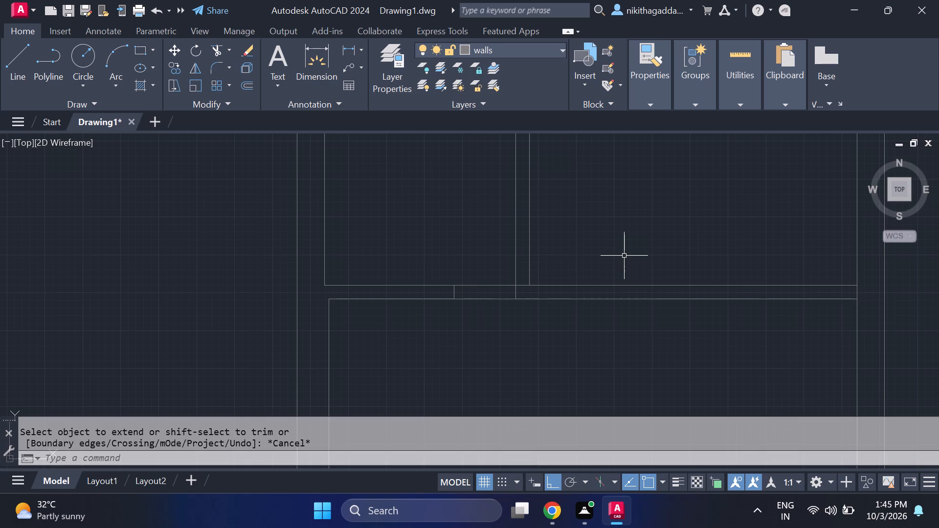
Trim both south wall lines between the short vertical line and the partition's west line to open a doorway.
{"action": "type", "text": "tr"}
{"action": "key", "text": "Return"}
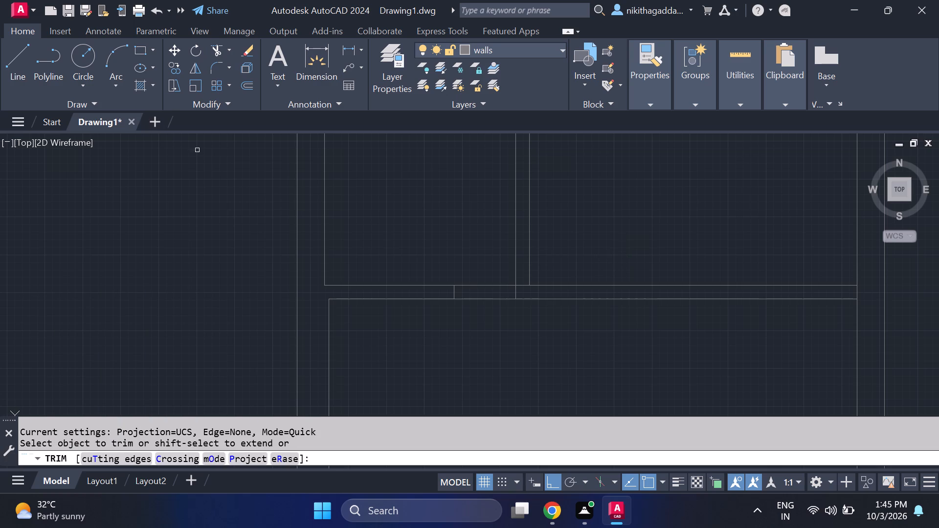
{"action": "left_click_drag", "start_coordinate": [480, 275], "coordinate": [483, 331]}
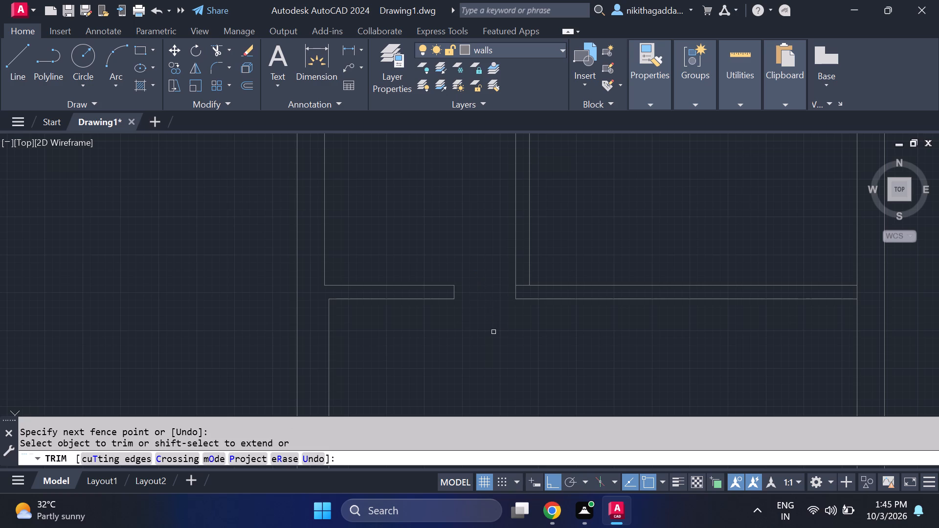
{"action": "key", "text": "Escape"}
Trim the short piece of the south wall's upper line lying between the two partition lines.
{"action": "type", "text": "tr"}
{"action": "key", "text": "Return"}
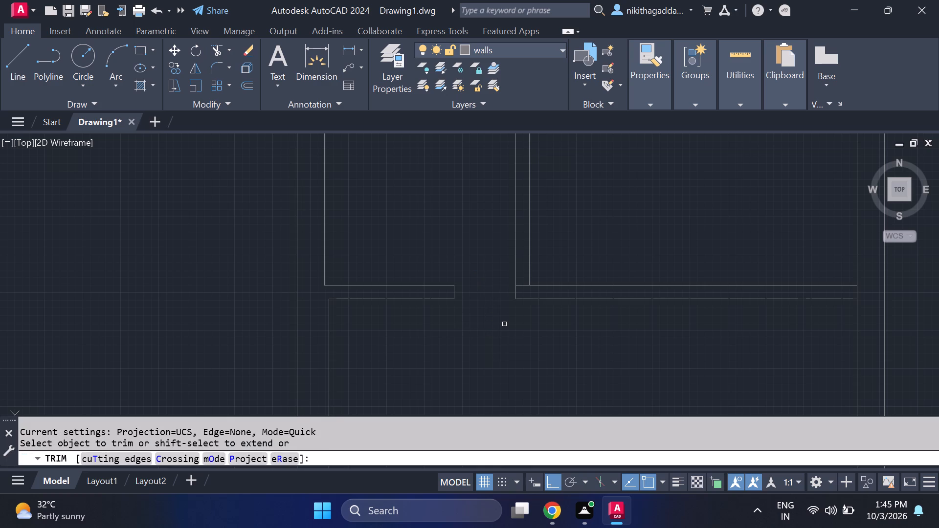
{"action": "scroll", "coordinate": [526, 312], "scroll_direction": "up", "scroll_amount": 1}
{"action": "left_click", "coordinate": [522, 269]}
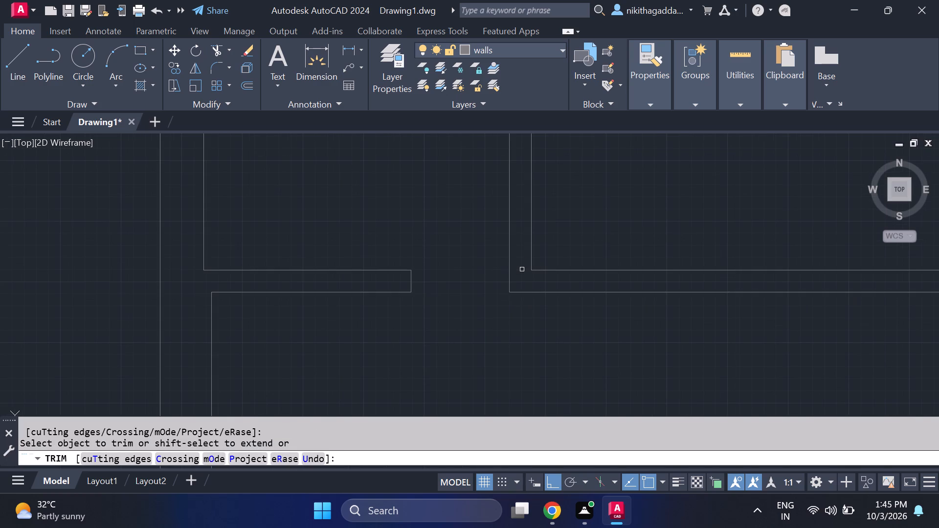
{"action": "scroll", "coordinate": [543, 243], "scroll_direction": "down", "scroll_amount": 4}
{"action": "middle_click_drag", "start_coordinate": [601, 212], "coordinate": [581, 266]}
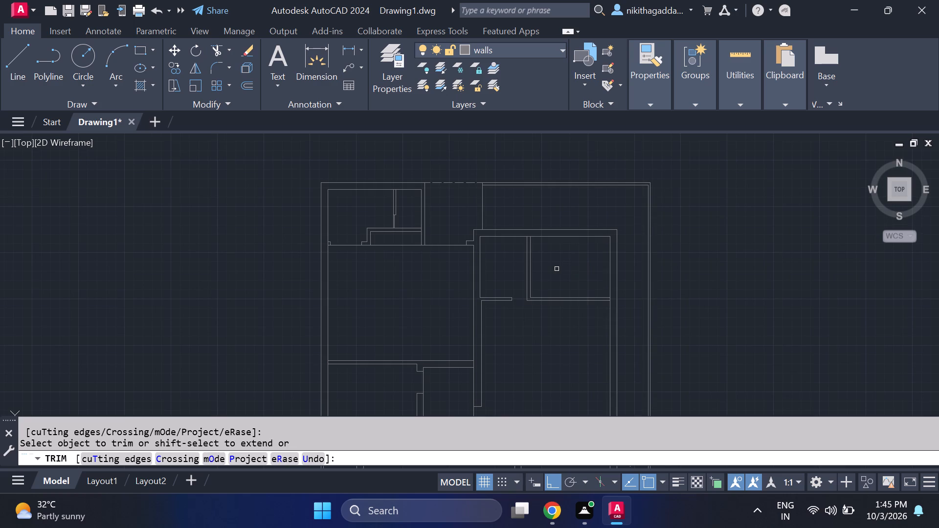
{"action": "key", "text": "Escape"}
Draw two horizontal lines across the new doorway, one along each face of the south wall.
{"action": "key", "text": "l"}
{"action": "key", "text": "Return"}
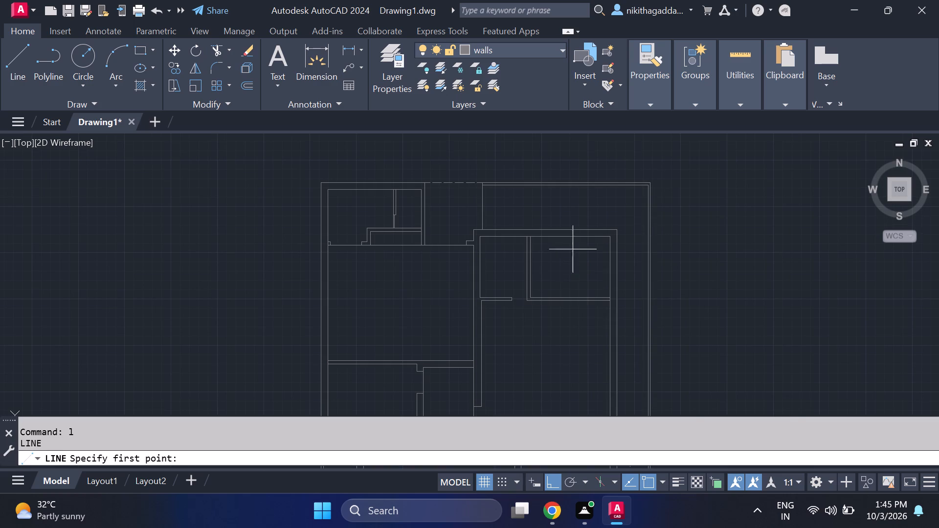
{"action": "scroll", "coordinate": [556, 274], "scroll_direction": "up", "scroll_amount": 4}
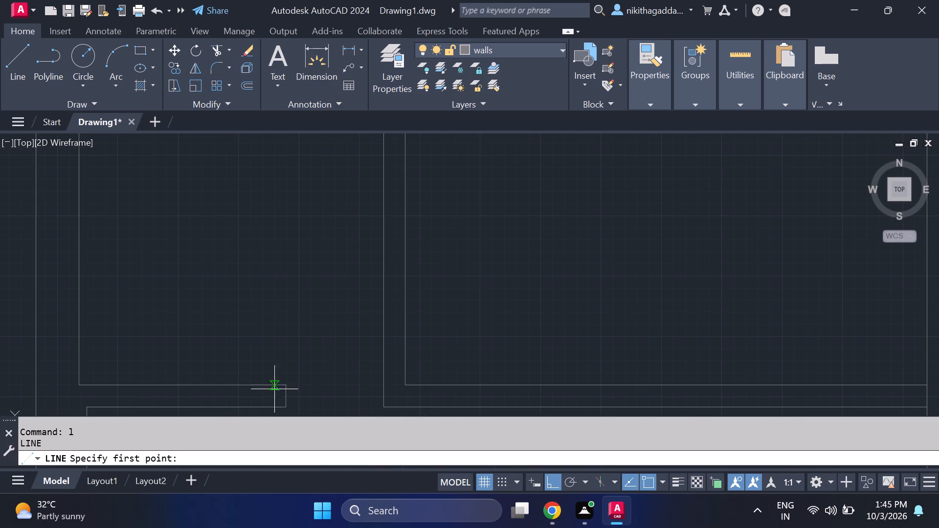
{"action": "left_click", "coordinate": [285, 390]}
{"action": "middle_click_drag", "start_coordinate": [332, 391], "coordinate": [395, 342]}
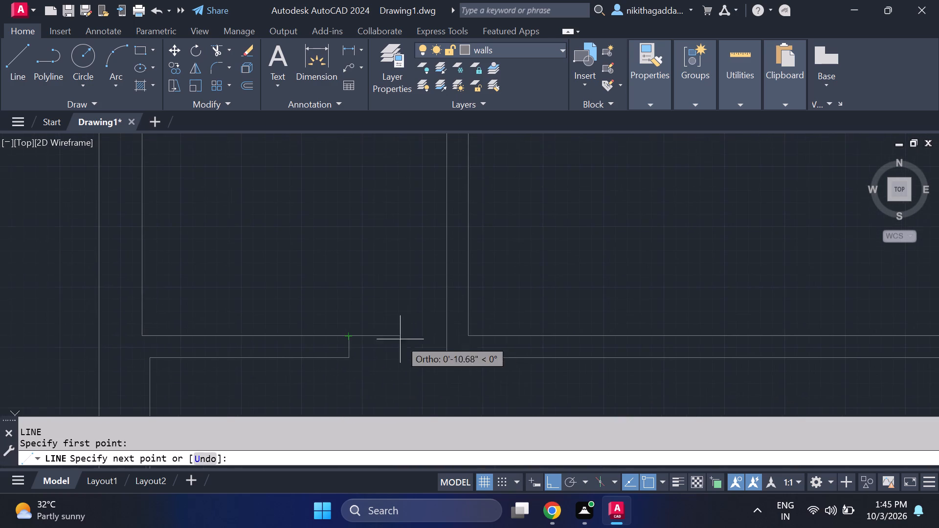
{"action": "left_click", "coordinate": [447, 337]}
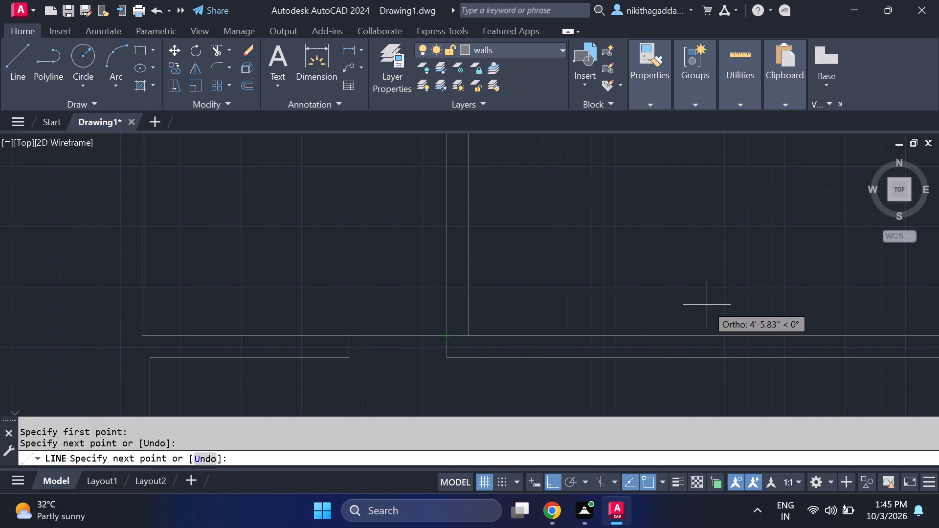
{"action": "key", "text": "Escape"}
{"action": "key", "text": "space"}
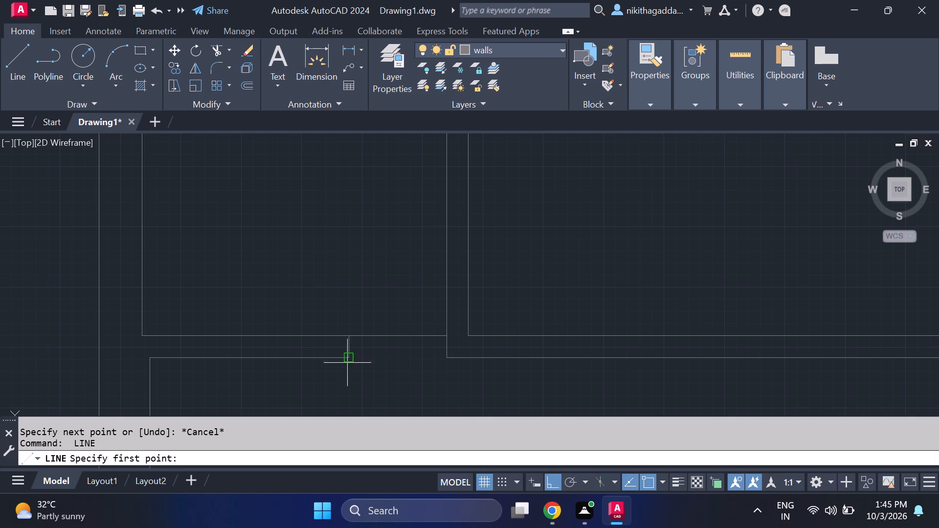
{"action": "left_click", "coordinate": [350, 361]}
{"action": "left_click_drag", "start_coordinate": [444, 361], "coordinate": [453, 358]}
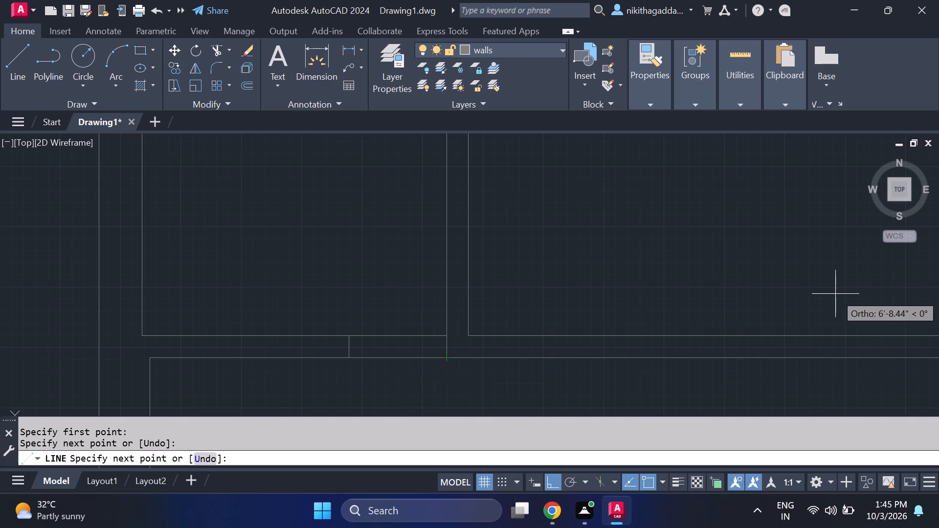
{"action": "key", "text": "Escape"}
Change the linetype of the two doorway lines to the dashed ACAD_ISO02 linetype.
{"action": "left_click", "coordinate": [430, 312]}
{"action": "left_click", "coordinate": [394, 372]}
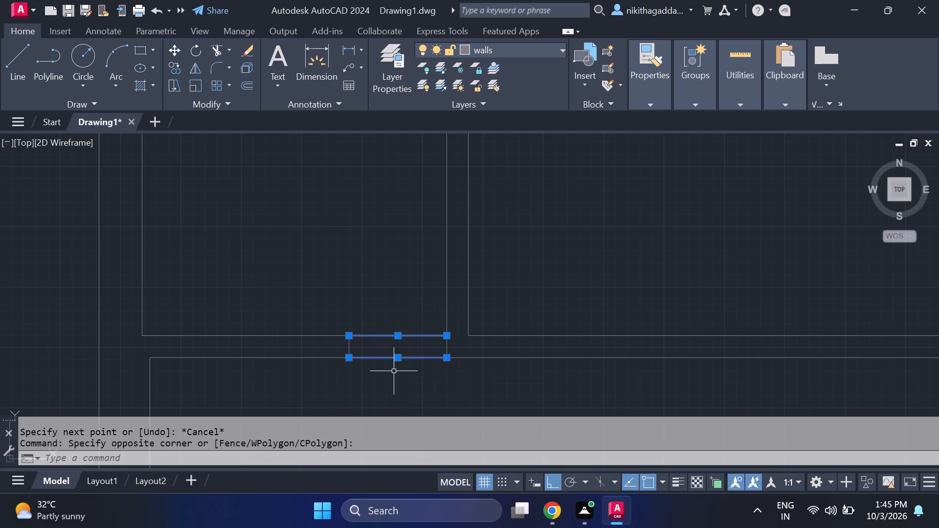
{"action": "left_click", "coordinate": [662, 101]}
{"action": "left_click", "coordinate": [816, 160]}
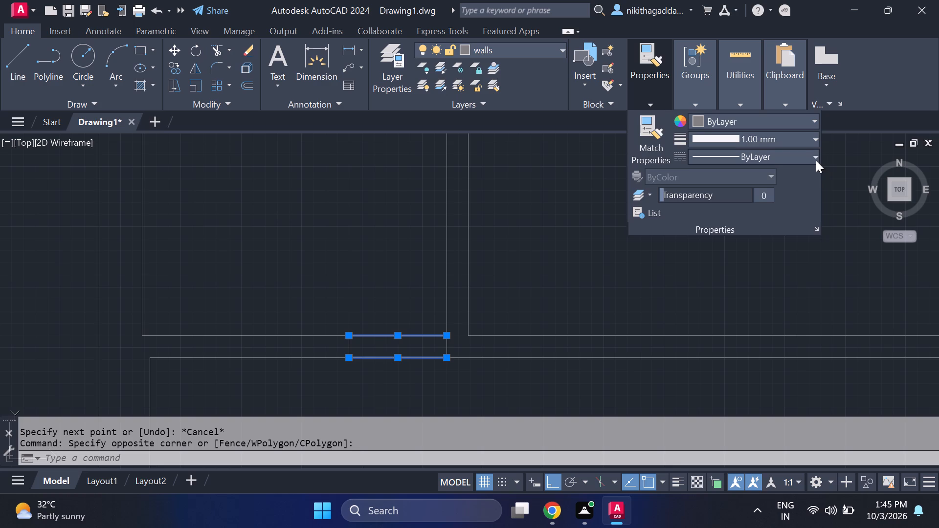
{"action": "left_click", "coordinate": [794, 207]}
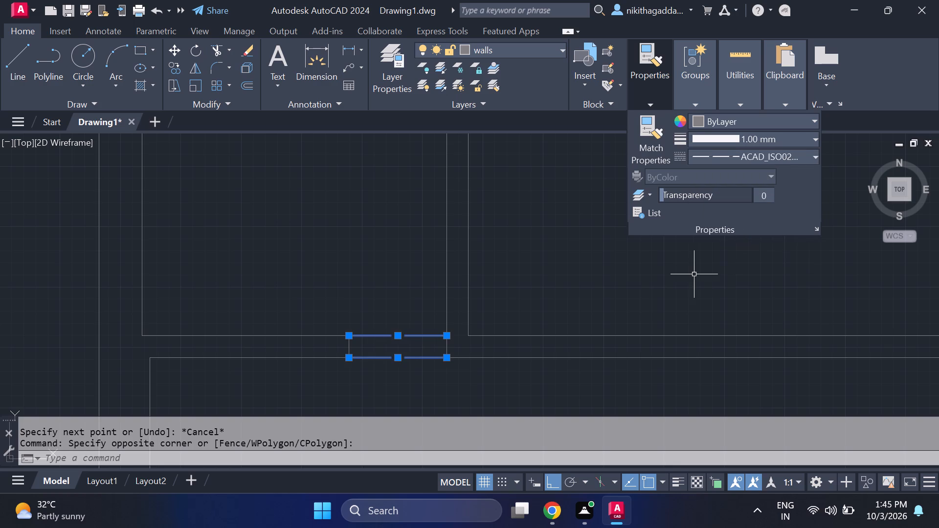
{"action": "key", "text": "Escape"}
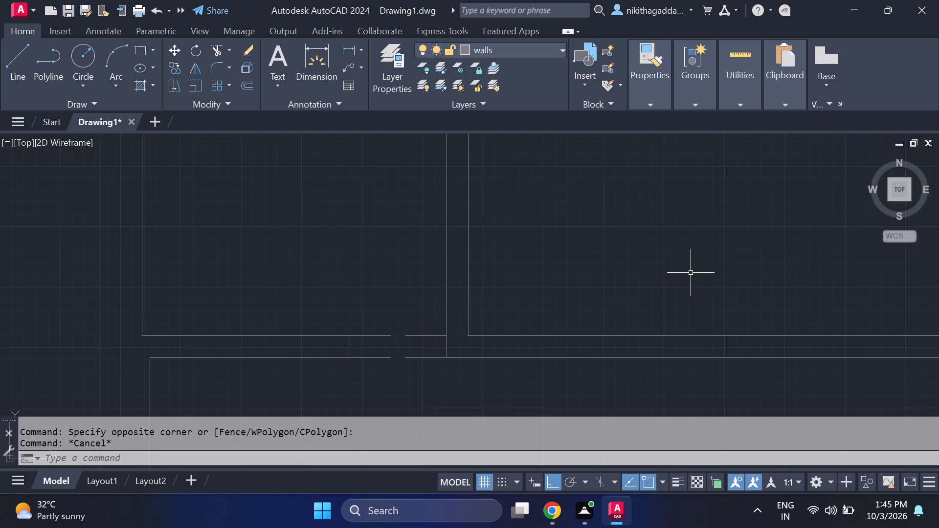
Draw two short horizontal lines across the partition between the small northeast rooms, one just above the south wall and one farther north.
{"action": "scroll", "coordinate": [681, 278], "scroll_direction": "down", "scroll_amount": 3}
{"action": "key", "text": "l"}
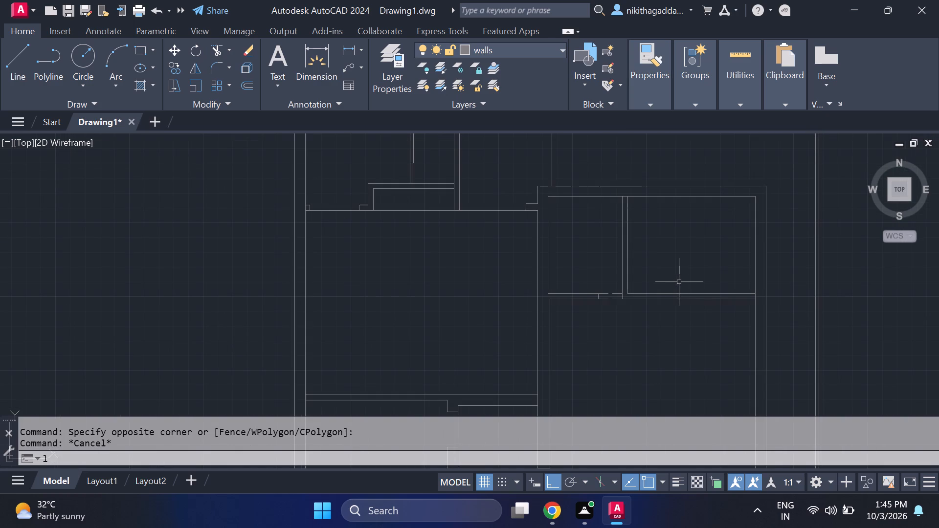
{"action": "key", "text": "Return"}
{"action": "scroll", "coordinate": [674, 266], "scroll_direction": "up", "scroll_amount": 2}
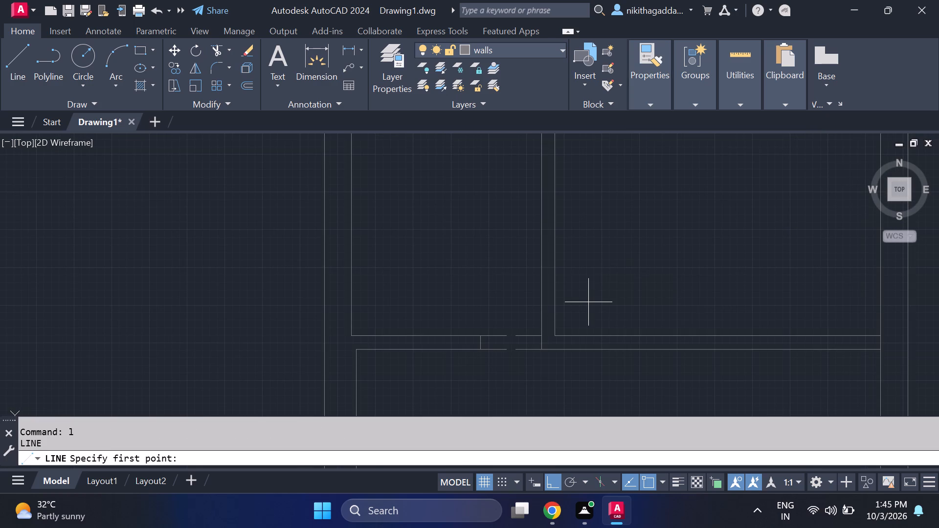
{"action": "left_click", "coordinate": [542, 325]}
{"action": "left_click", "coordinate": [557, 330]}
{"action": "key", "text": "Escape"}
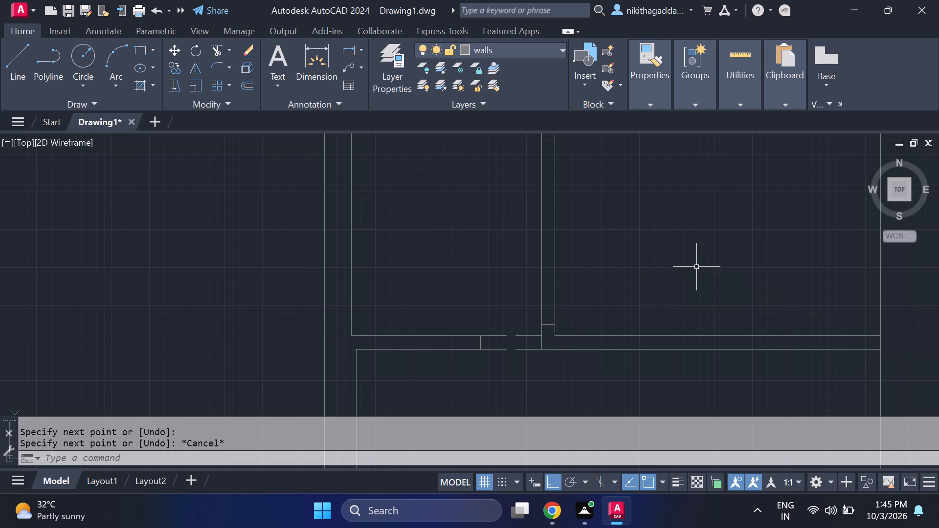
{"action": "key", "text": "l"}
{"action": "key", "text": "Return"}
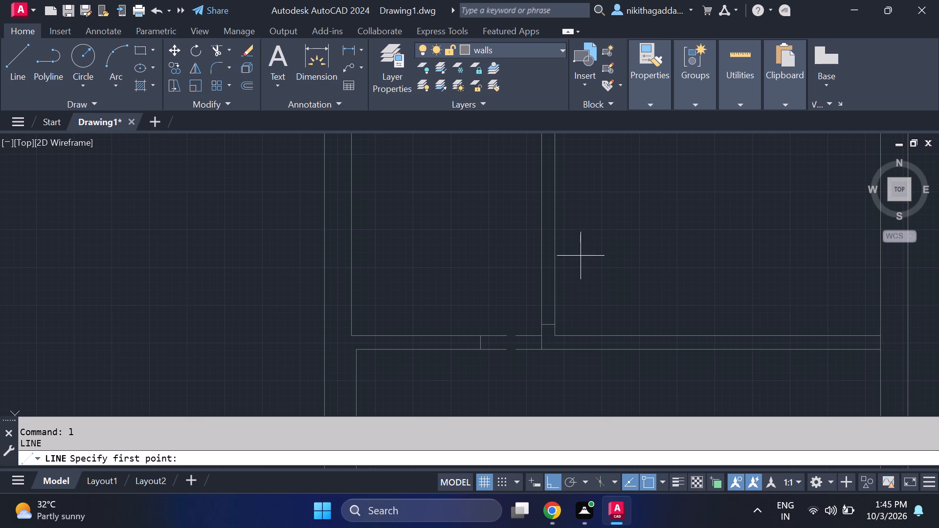
{"action": "left_click", "coordinate": [544, 266]}
{"action": "left_click", "coordinate": [556, 268]}
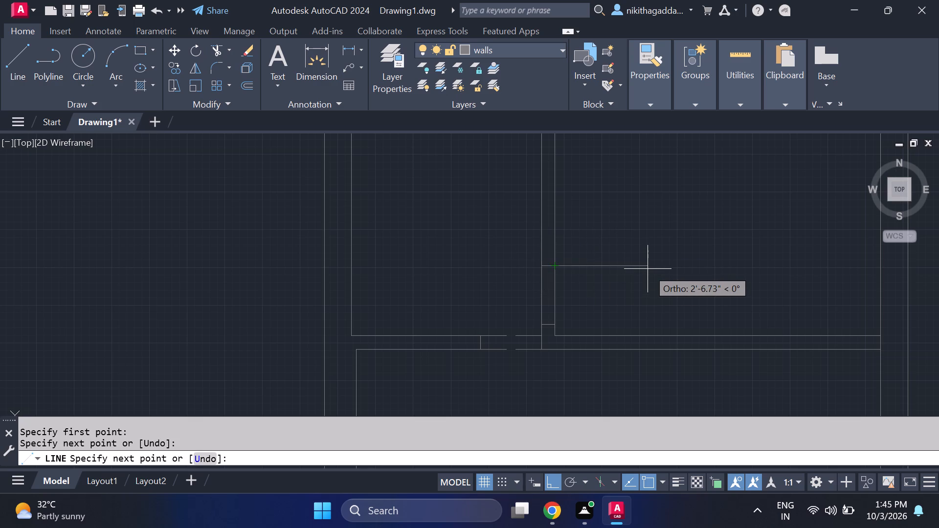
{"action": "key", "text": "Escape"}
Trim the partition's east line between the two short horizontal lines.
{"action": "type", "text": "tr"}
{"action": "key", "text": "Return"}
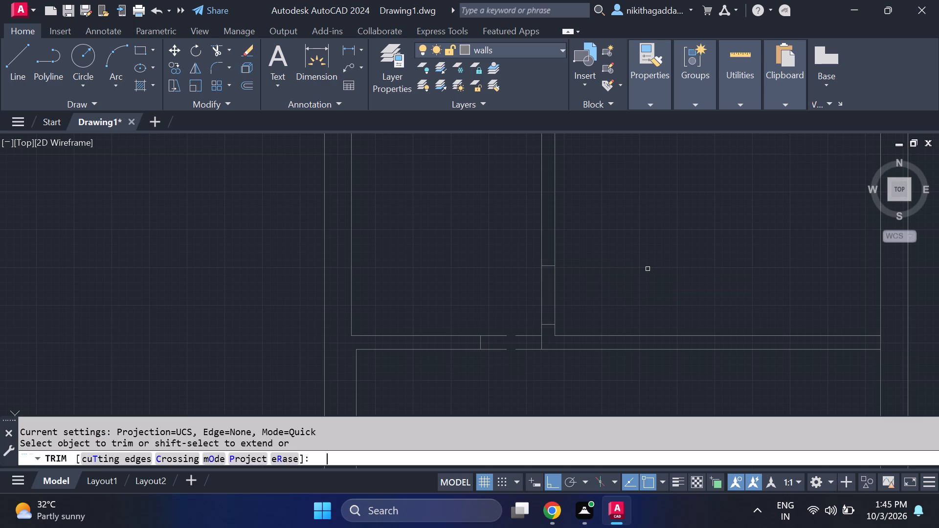
{"action": "left_click_drag", "start_coordinate": [570, 291], "coordinate": [553, 308]}
{"action": "scroll", "coordinate": [628, 223], "scroll_direction": "down", "scroll_amount": 3}
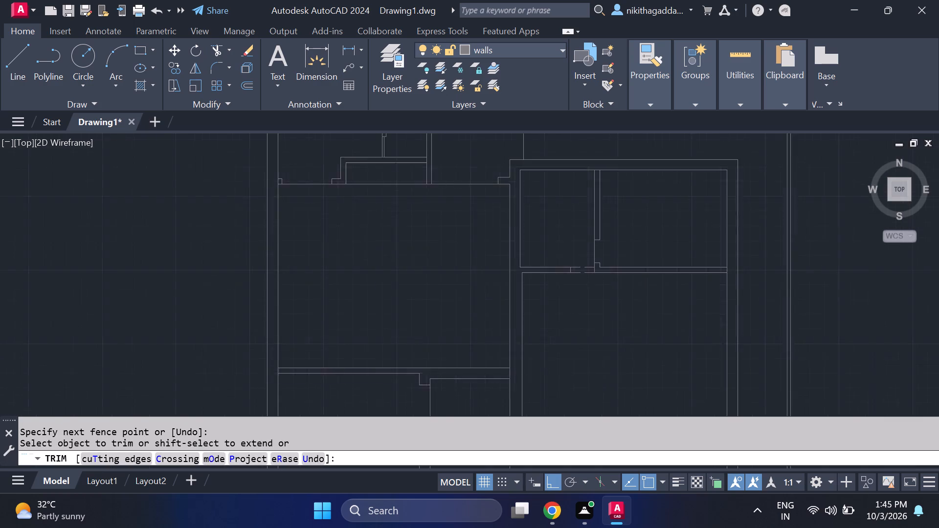
{"action": "middle_click_drag", "start_coordinate": [629, 222], "coordinate": [604, 260]}
{"action": "scroll", "coordinate": [603, 261], "scroll_direction": "up", "scroll_amount": 2}
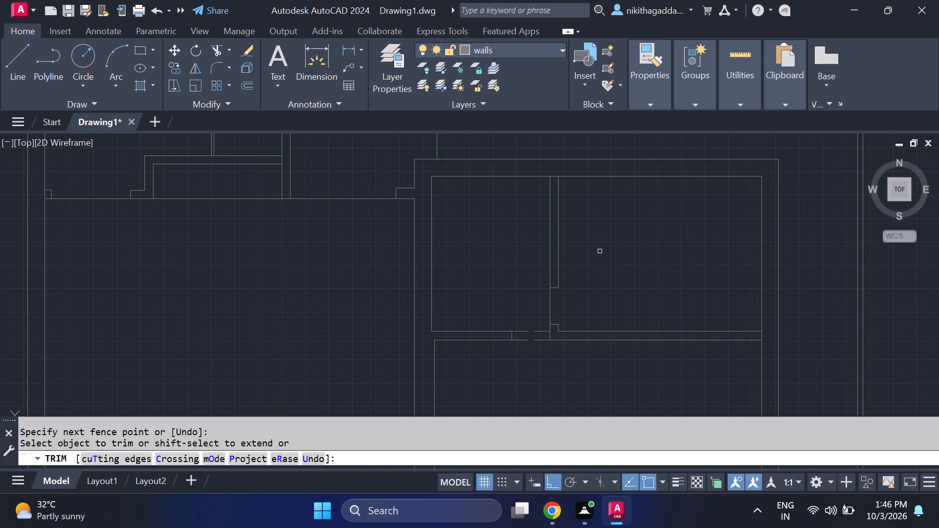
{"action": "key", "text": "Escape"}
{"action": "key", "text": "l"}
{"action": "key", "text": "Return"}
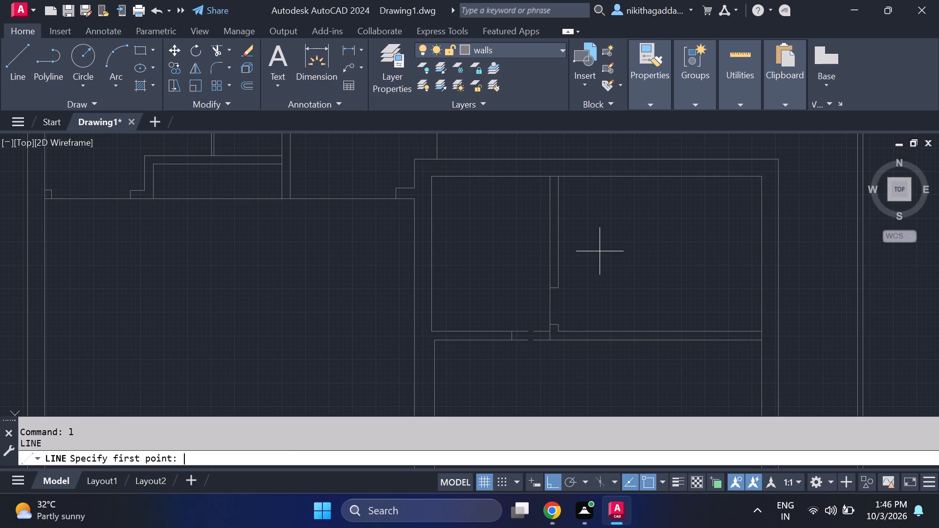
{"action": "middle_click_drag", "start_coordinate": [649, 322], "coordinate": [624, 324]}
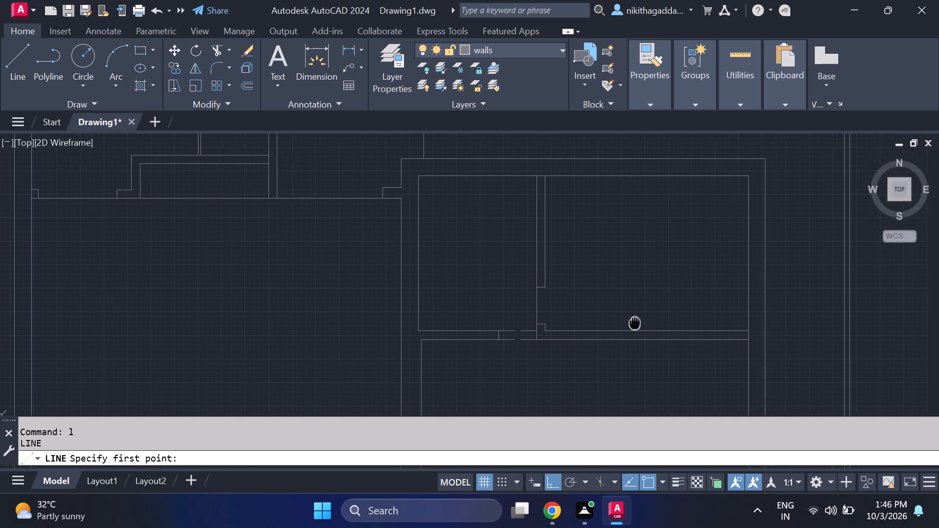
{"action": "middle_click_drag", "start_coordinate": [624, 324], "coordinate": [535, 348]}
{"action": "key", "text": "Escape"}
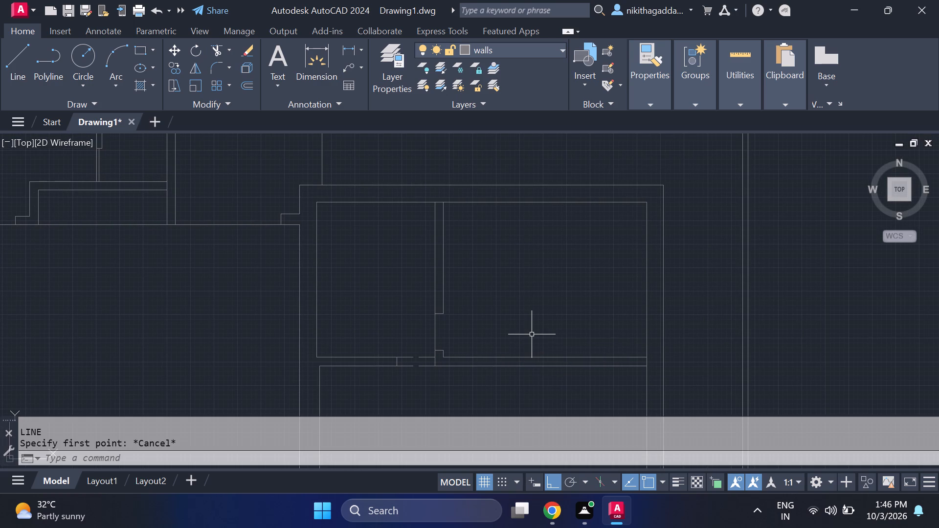
Copy the stepped thin partition from the small northwest room into the open area of the larger small northeast room, with ortho off.
{"action": "scroll", "coordinate": [521, 331], "scroll_direction": "down", "scroll_amount": 2}
{"action": "middle_click_drag", "start_coordinate": [420, 278], "coordinate": [425, 306]}
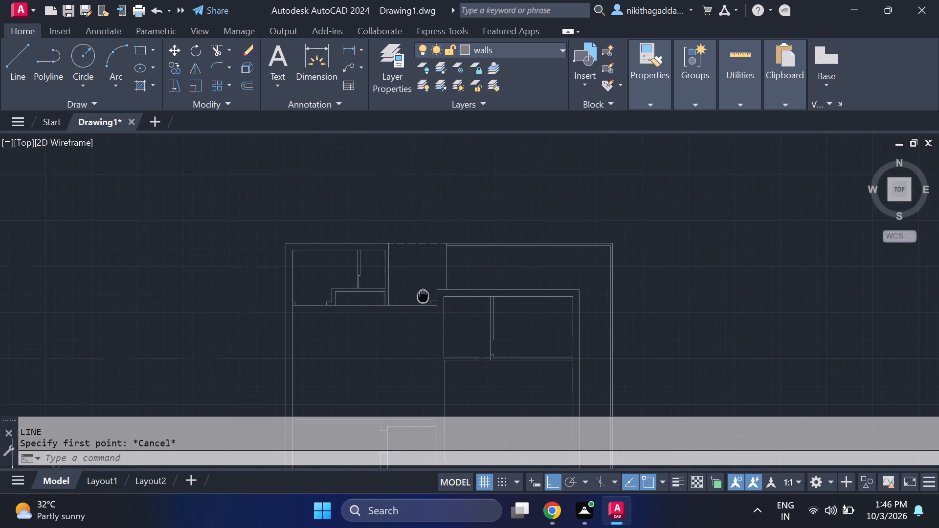
{"action": "middle_click_drag", "start_coordinate": [425, 306], "coordinate": [427, 312]}
{"action": "scroll", "coordinate": [344, 287], "scroll_direction": "up", "scroll_amount": 2}
{"action": "left_click_drag", "start_coordinate": [420, 262], "coordinate": [415, 266]}
{"action": "left_click", "coordinate": [350, 319]}
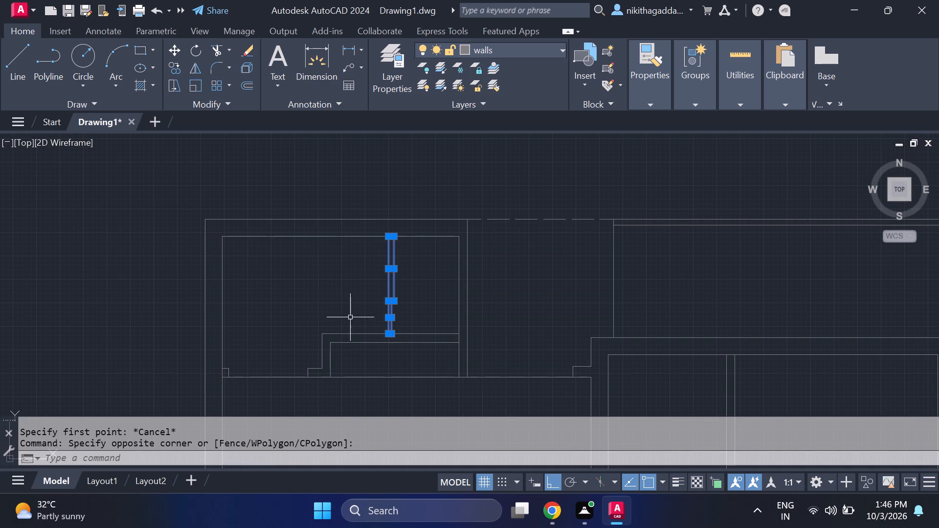
{"action": "scroll", "coordinate": [448, 306], "scroll_direction": "down", "scroll_amount": 2}
{"action": "middle_click_drag", "start_coordinate": [593, 322], "coordinate": [439, 265]}
{"action": "type", "text": "co"}
{"action": "key", "text": "Return"}
{"action": "scroll", "coordinate": [285, 230], "scroll_direction": "up", "scroll_amount": 3}
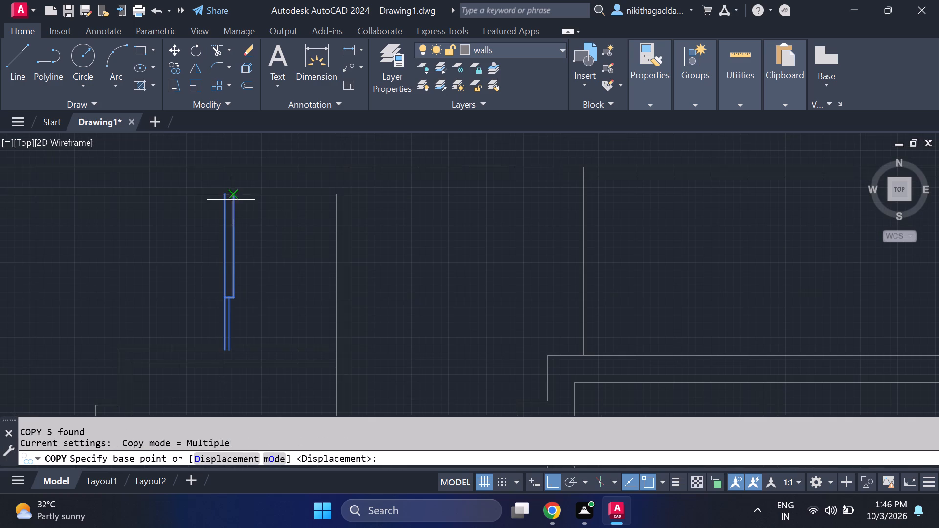
{"action": "left_click", "coordinate": [221, 196]}
{"action": "scroll", "coordinate": [794, 287], "scroll_direction": "down", "scroll_amount": 3}
{"action": "key", "text": "F8"}
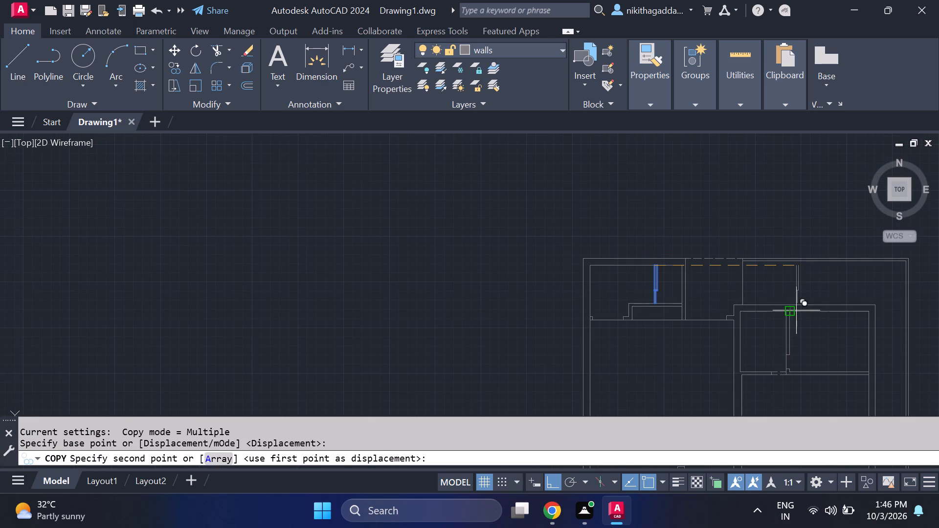
{"action": "scroll", "coordinate": [826, 350], "scroll_direction": "up", "scroll_amount": 2}
{"action": "left_click", "coordinate": [837, 291]}
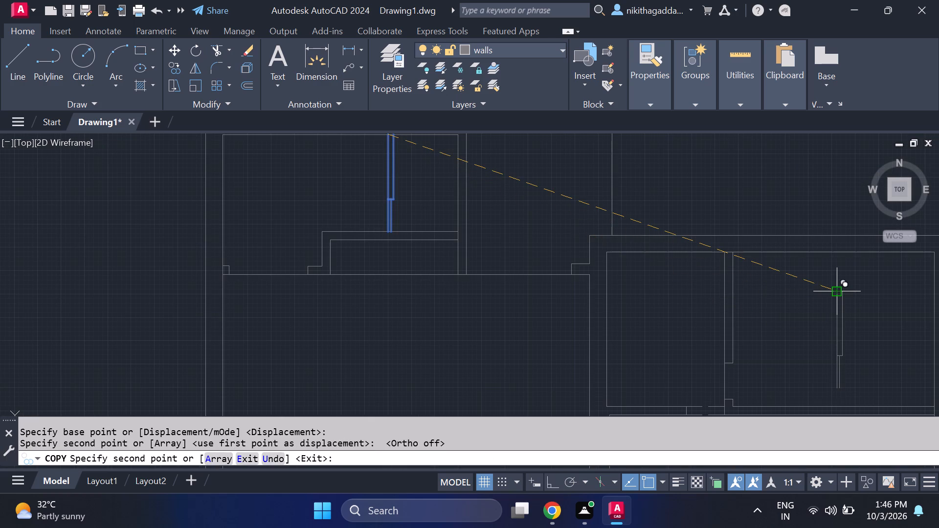
{"action": "key", "text": "Escape"}
Rotate the copied stepped partition 180° about its south end.
{"action": "middle_click_drag", "start_coordinate": [841, 290], "coordinate": [836, 283]}
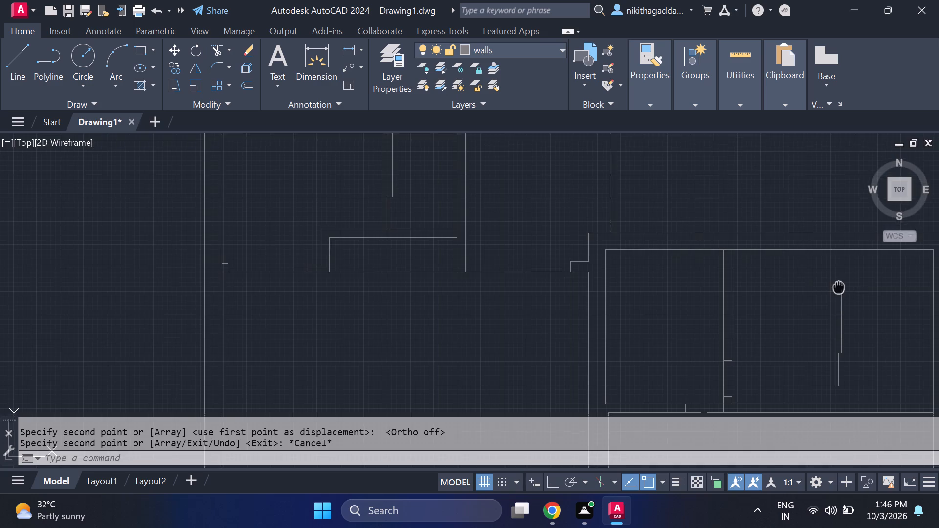
{"action": "middle_click_drag", "start_coordinate": [836, 283], "coordinate": [766, 242]}
{"action": "left_click", "coordinate": [806, 234]}
{"action": "left_click", "coordinate": [744, 335]}
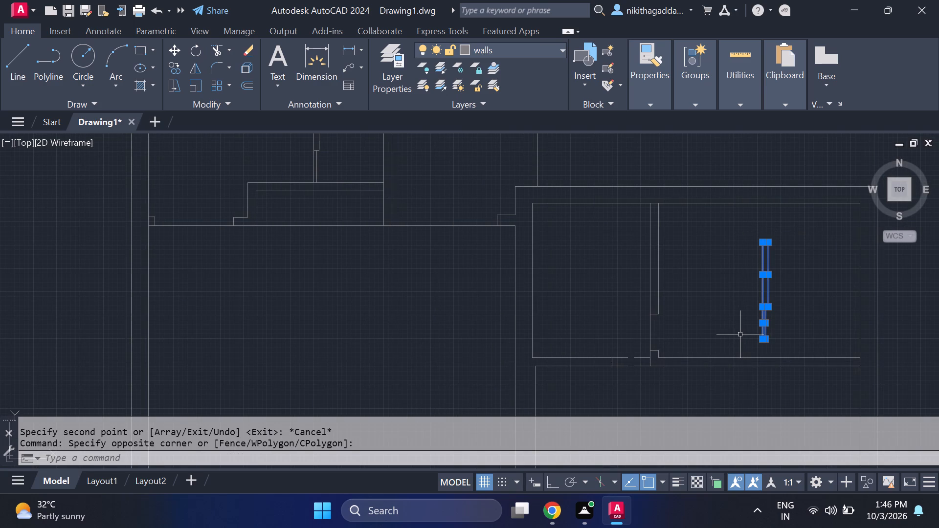
{"action": "type", "text": "ro"}
{"action": "key", "text": "Return"}
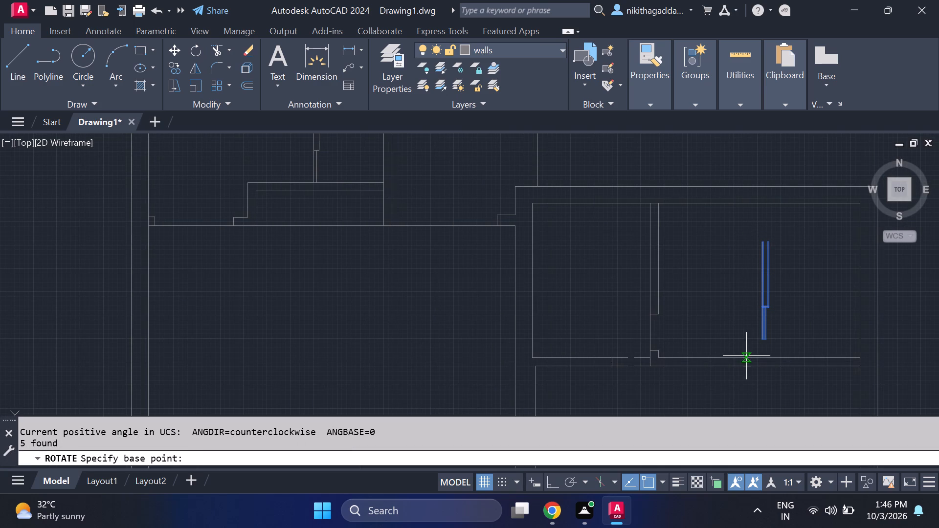
{"action": "left_click", "coordinate": [768, 340]}
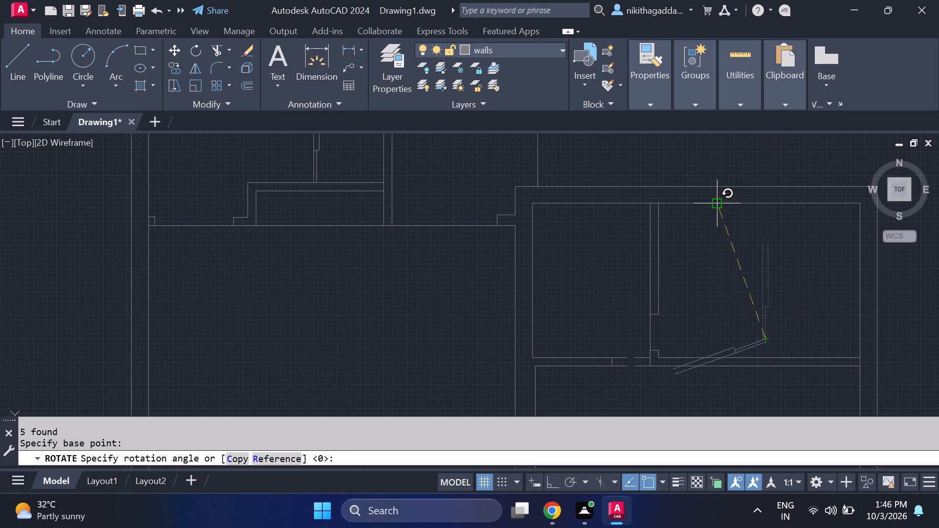
{"action": "left_click", "coordinate": [662, 334]}
Move the rotated partition's vertical lines so their south end sits on the north face of the northeast room's south wall.
{"action": "left_click_drag", "start_coordinate": [799, 338], "coordinate": [784, 339]}
{"action": "left_click", "coordinate": [728, 351]}
{"action": "left_click", "coordinate": [779, 384]}
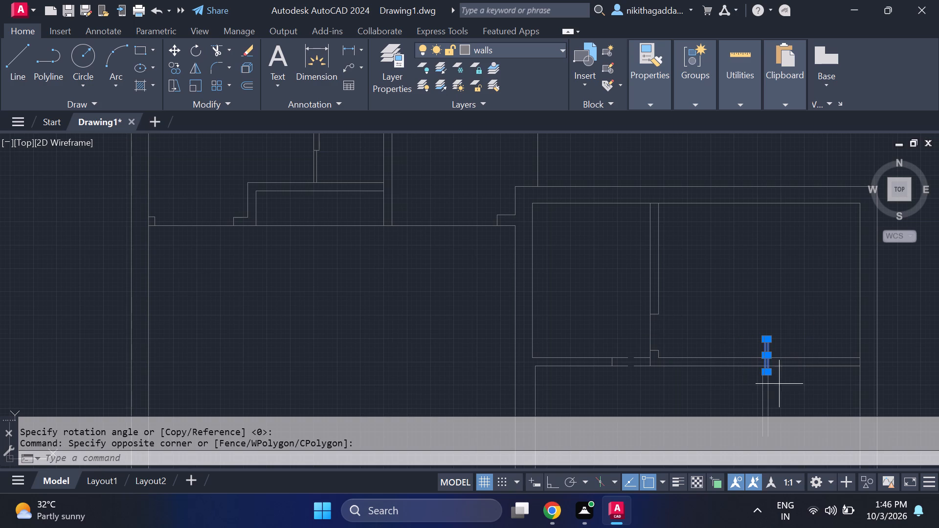
{"action": "left_click", "coordinate": [735, 395]}
{"action": "middle_click_drag", "start_coordinate": [738, 389], "coordinate": [701, 268]}
{"action": "key", "text": "m"}
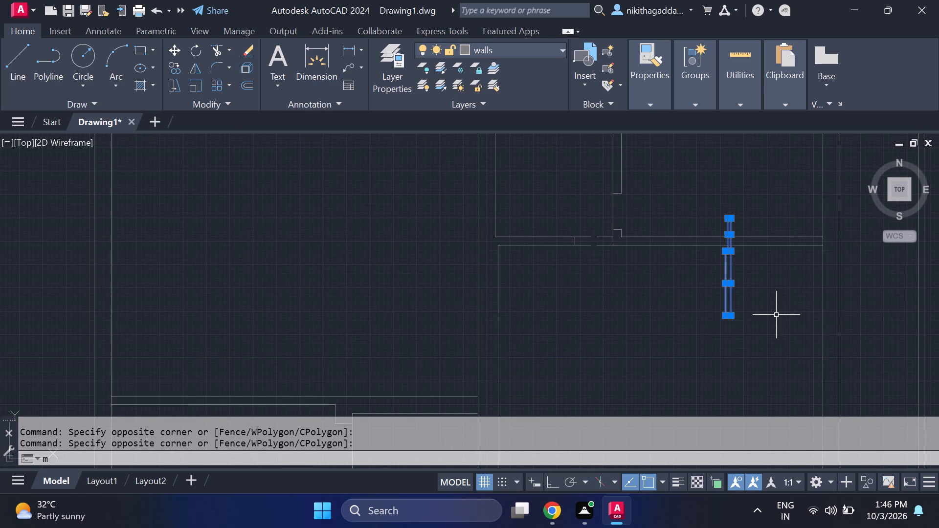
{"action": "key", "text": "Return"}
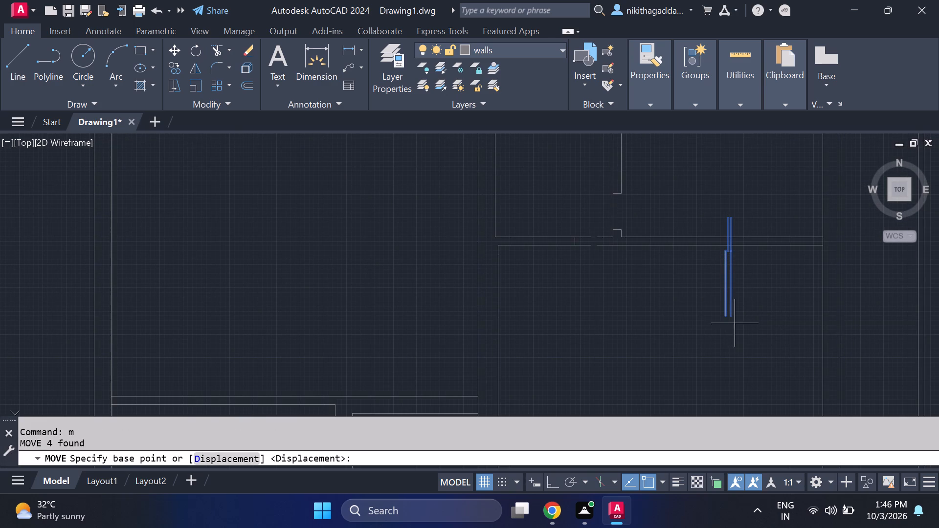
{"action": "left_click", "coordinate": [733, 318]}
{"action": "middle_click_drag", "start_coordinate": [711, 210], "coordinate": [690, 256]}
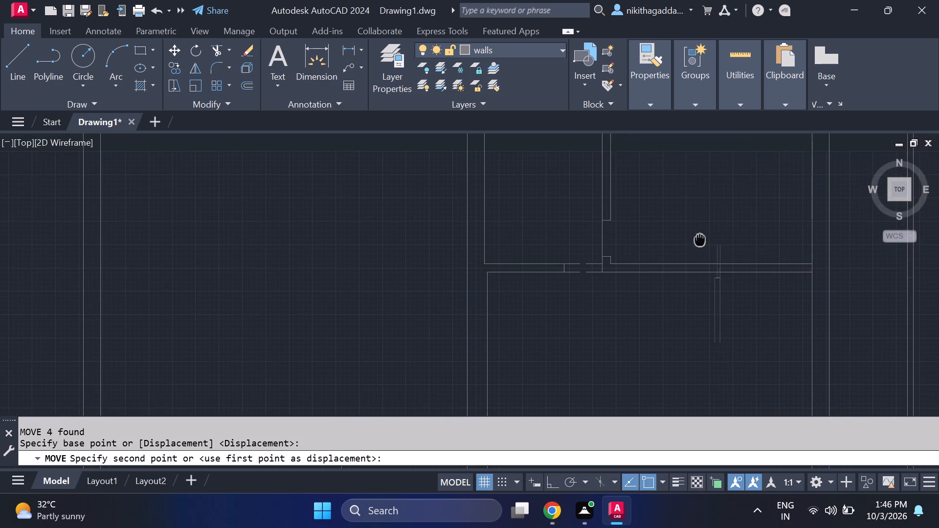
{"action": "middle_click_drag", "start_coordinate": [690, 256], "coordinate": [677, 290]}
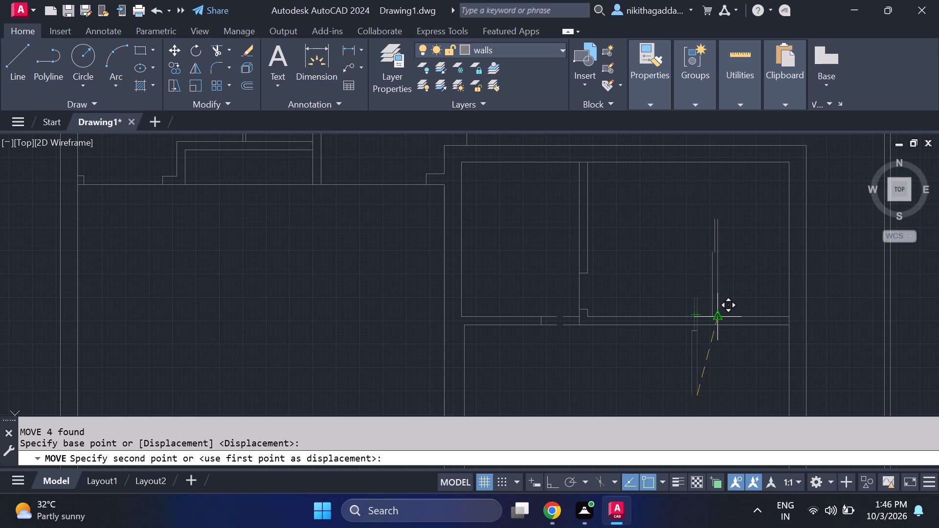
{"action": "left_click", "coordinate": [716, 316]}
Delete the stray short horizontal line left just below the south wall.
{"action": "scroll", "coordinate": [694, 340], "scroll_direction": "up", "scroll_amount": 1}
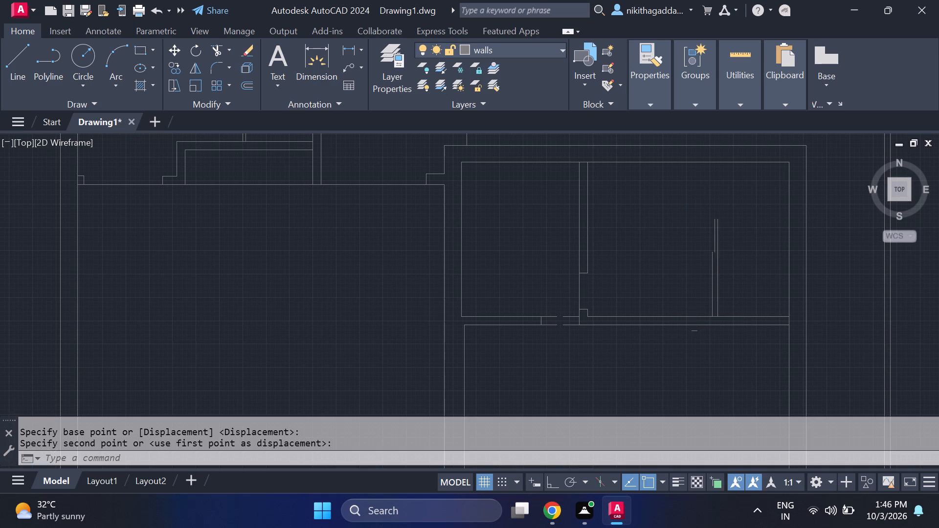
{"action": "scroll", "coordinate": [694, 340], "scroll_direction": "up", "scroll_amount": 1}
{"action": "left_click", "coordinate": [697, 317]}
{"action": "key", "text": "Delete"}
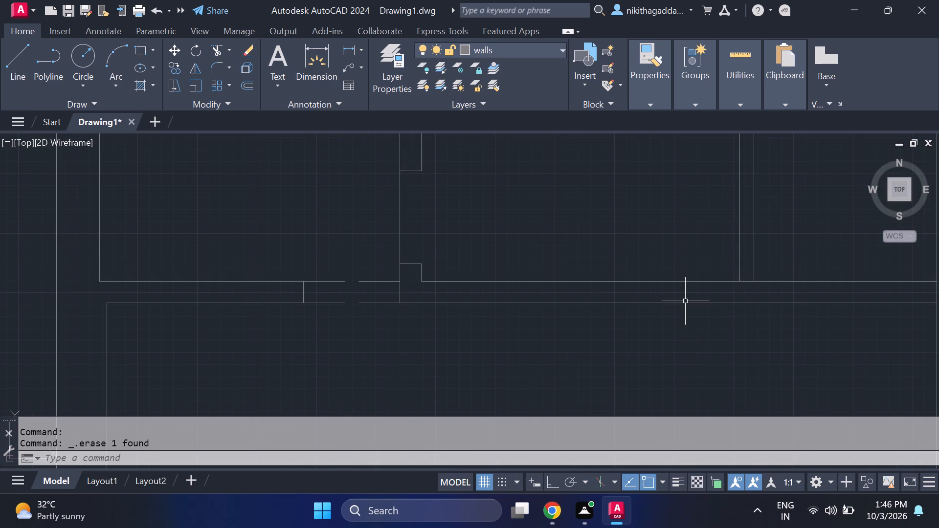
Draw a short horizontal line across the moved partition at its step, from the wide part's west line to the east line.
{"action": "scroll", "coordinate": [670, 288], "scroll_direction": "down", "scroll_amount": 2}
{"action": "middle_click_drag", "start_coordinate": [693, 232], "coordinate": [683, 307]}
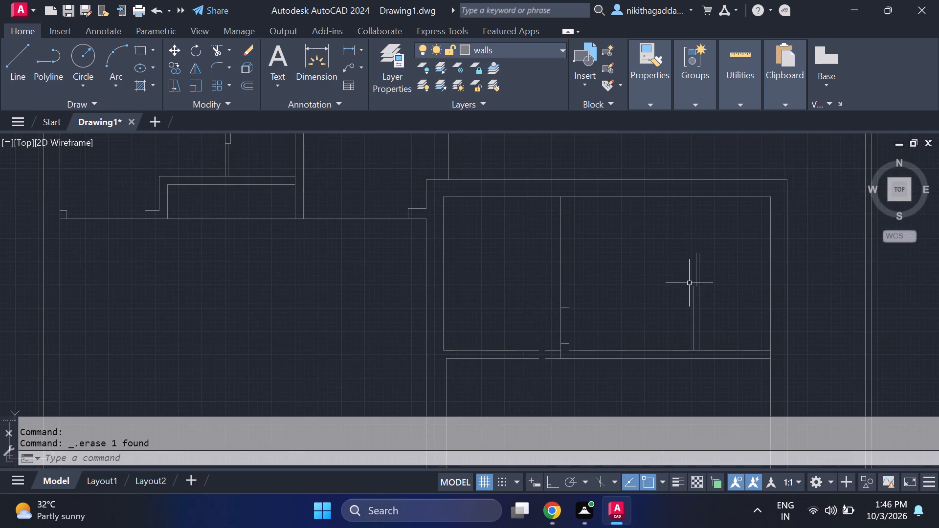
{"action": "scroll", "coordinate": [690, 282], "scroll_direction": "up", "scroll_amount": 2}
{"action": "key", "text": "l"}
{"action": "key", "text": "Return"}
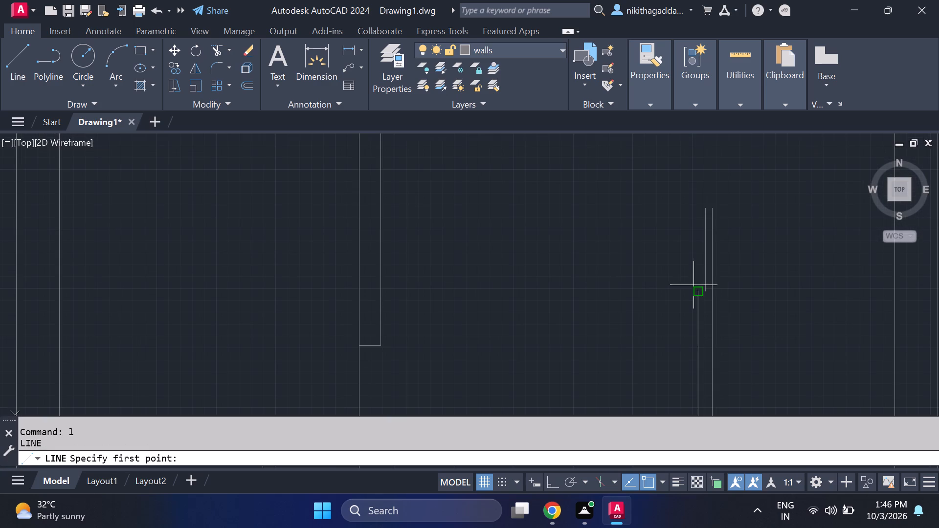
{"action": "scroll", "coordinate": [702, 294], "scroll_direction": "up", "scroll_amount": 2}
{"action": "left_click", "coordinate": [693, 288]}
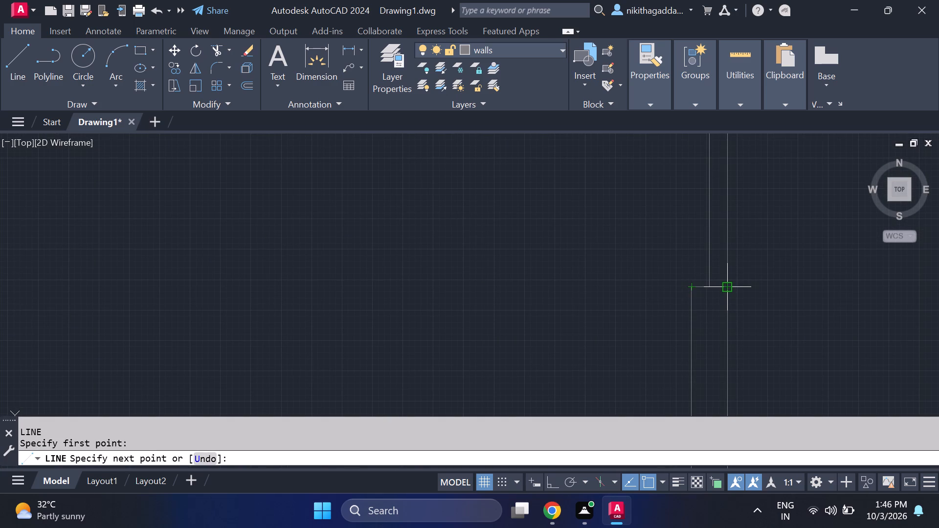
{"action": "left_click", "coordinate": [727, 287]}
{"action": "key", "text": "Escape"}
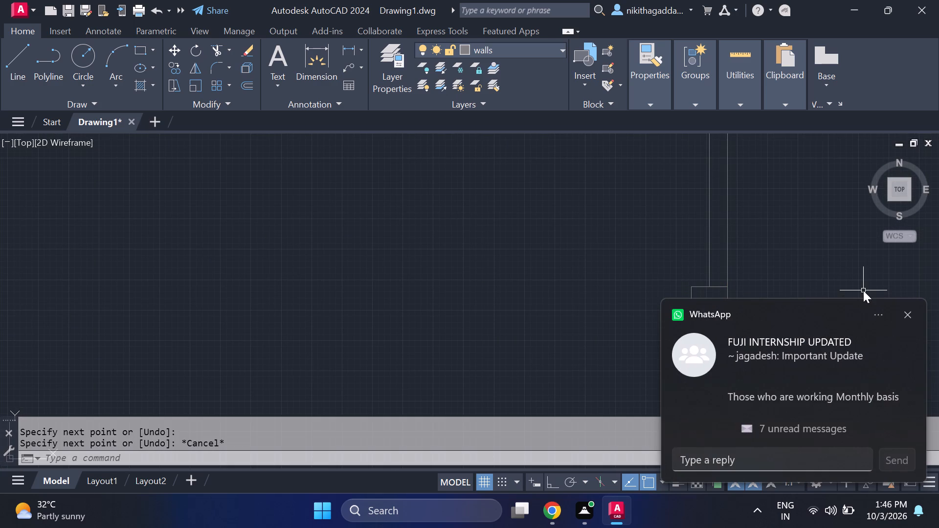
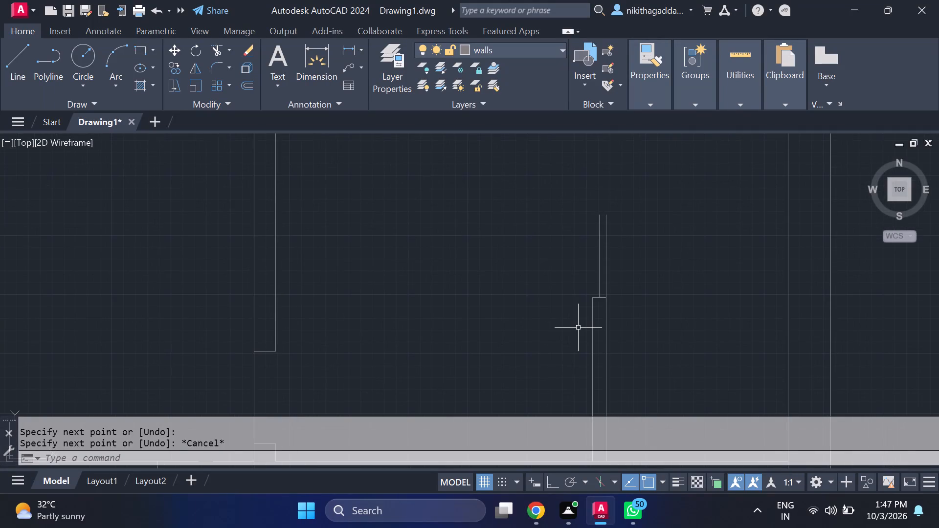
Move the narrow part's two vertical lines off the northeast room's partition into the open space to its northwest.
{"action": "middle_click_drag", "start_coordinate": [630, 289], "coordinate": [617, 331]}
{"action": "scroll", "coordinate": [617, 330], "scroll_direction": "down", "scroll_amount": 2}
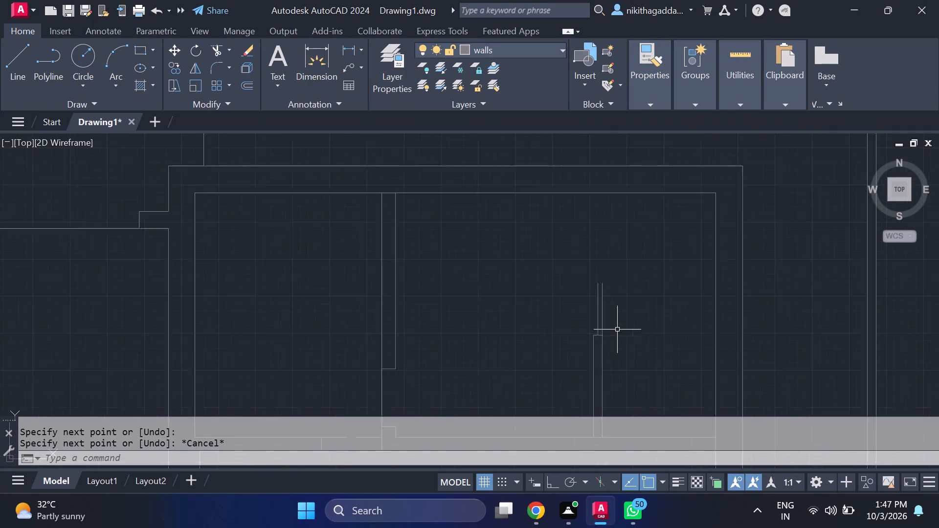
{"action": "scroll", "coordinate": [617, 330], "scroll_direction": "down", "scroll_amount": 2}
{"action": "scroll", "coordinate": [617, 332], "scroll_direction": "up", "scroll_amount": 3}
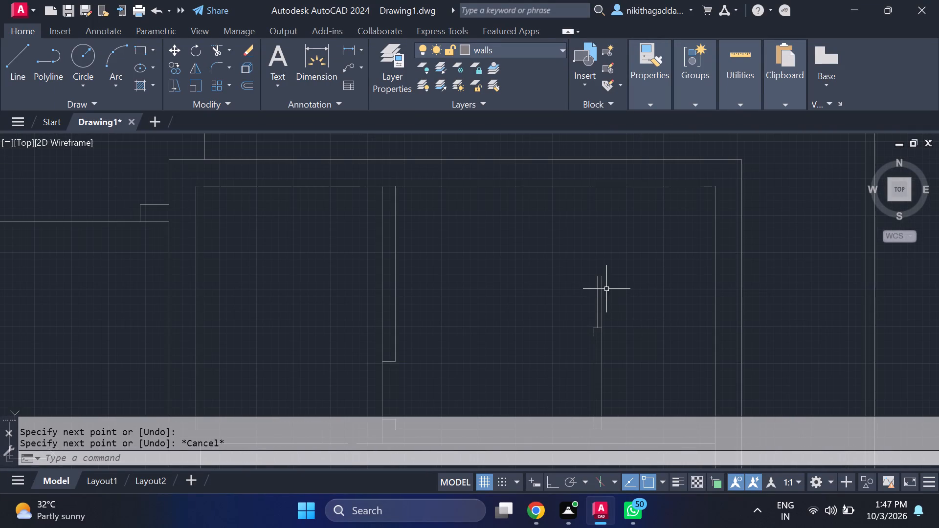
{"action": "left_click", "coordinate": [606, 289]}
{"action": "left_click", "coordinate": [580, 310]}
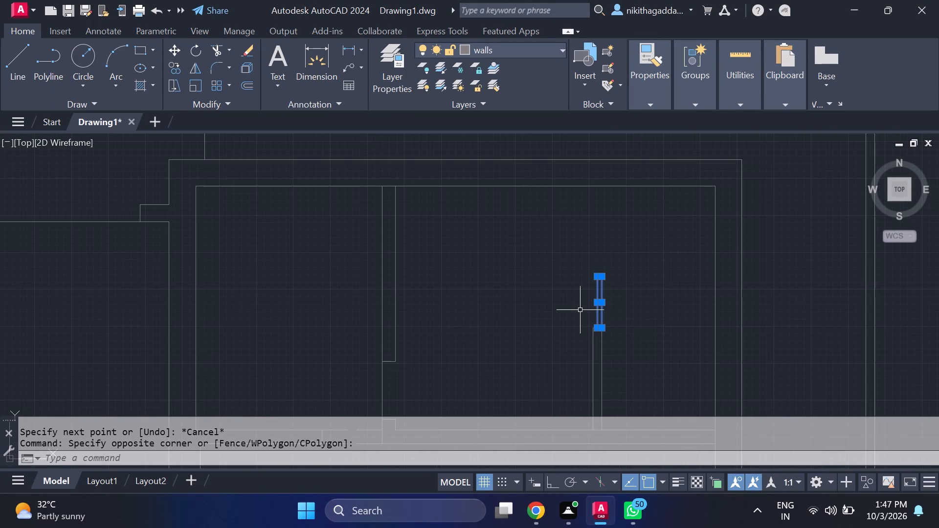
{"action": "key", "text": "m"}
{"action": "key", "text": "Return"}
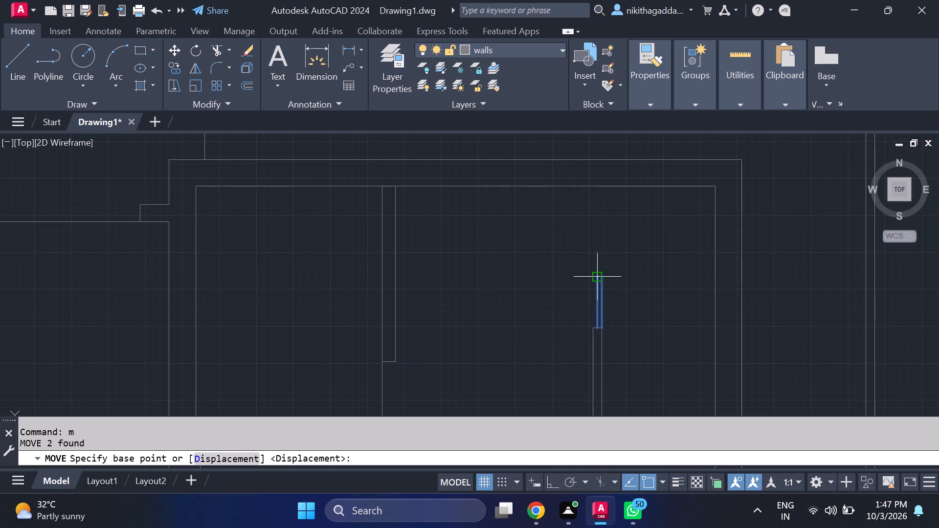
{"action": "left_click", "coordinate": [595, 276]}
{"action": "left_click", "coordinate": [517, 252]}
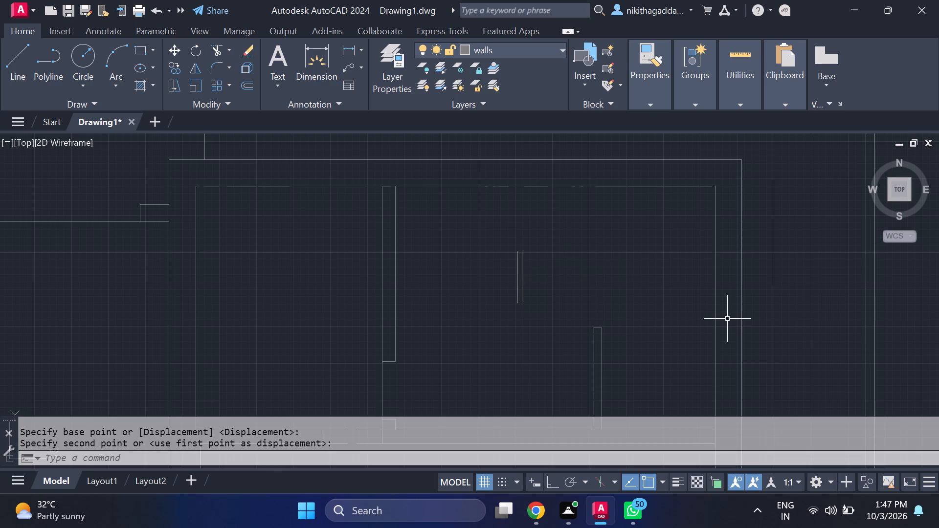
{"action": "key", "text": "Escape"}
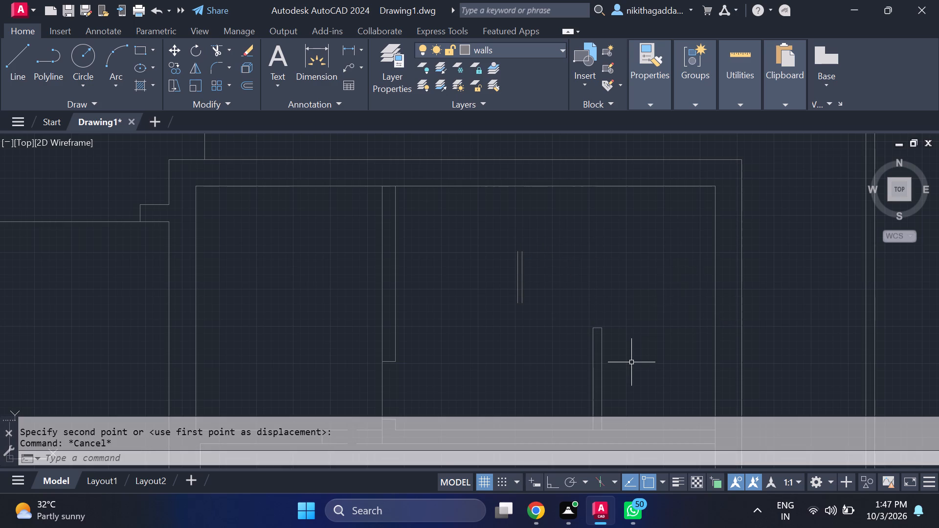
Move the short horizontal step line from the top of the partition's wide part north, just short of the room's north wall.
{"action": "scroll", "coordinate": [631, 362], "scroll_direction": "up", "scroll_amount": 2}
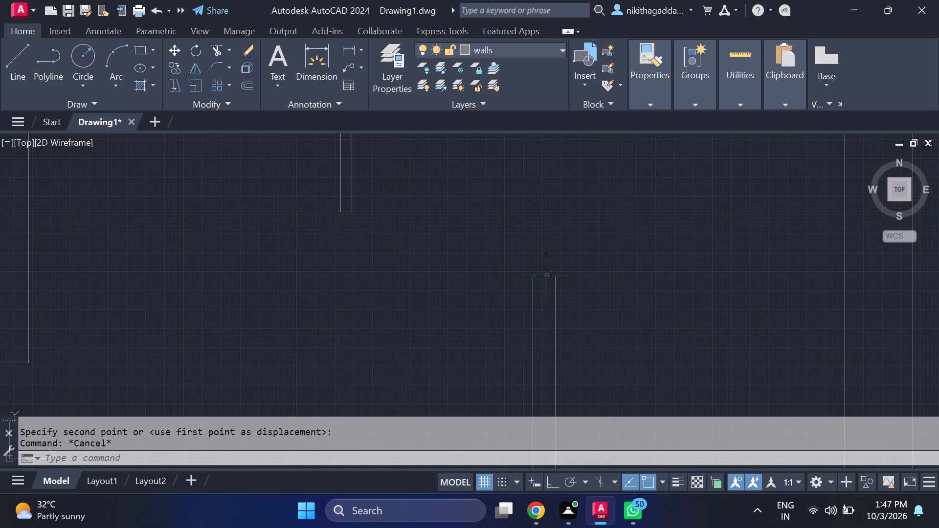
{"action": "left_click", "coordinate": [542, 277]}
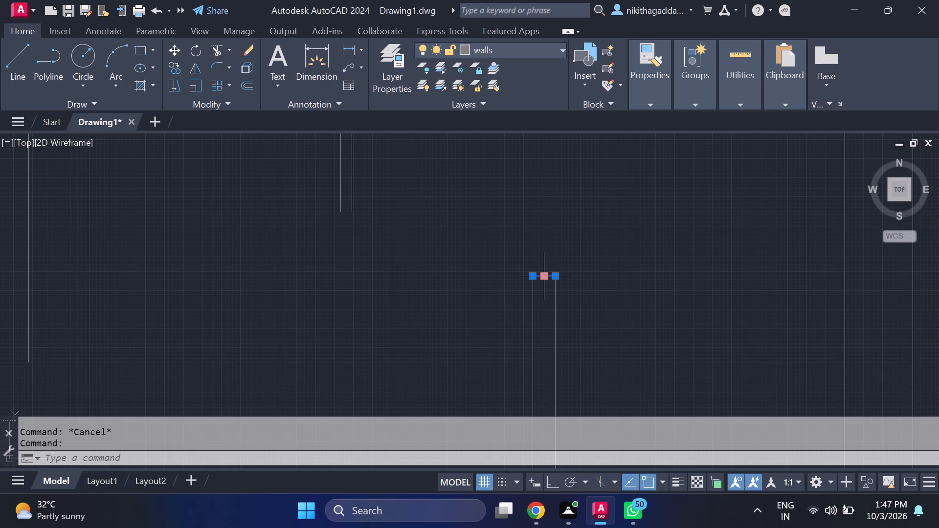
{"action": "key", "text": "m"}
{"action": "key", "text": "Return"}
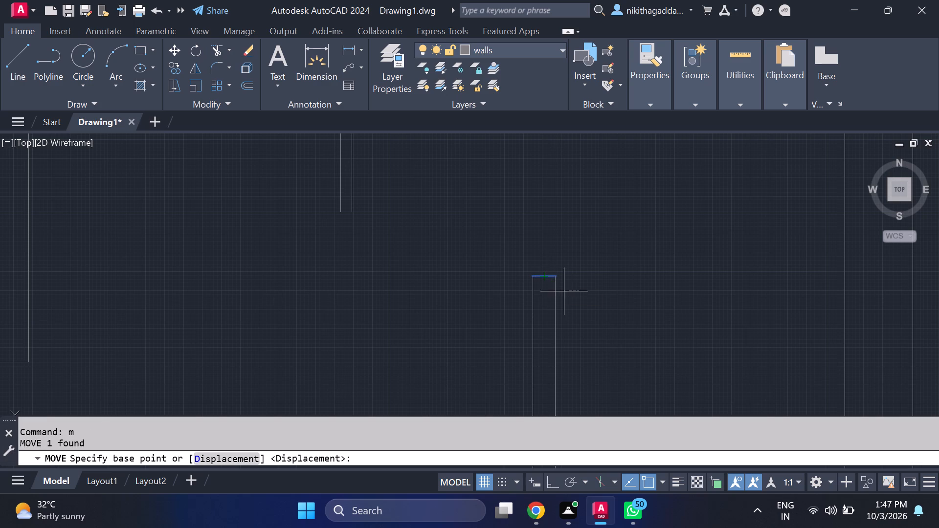
{"action": "left_click", "coordinate": [558, 276]}
{"action": "scroll", "coordinate": [552, 186], "scroll_direction": "down", "scroll_amount": 1}
{"action": "middle_click_drag", "start_coordinate": [552, 184], "coordinate": [543, 307]}
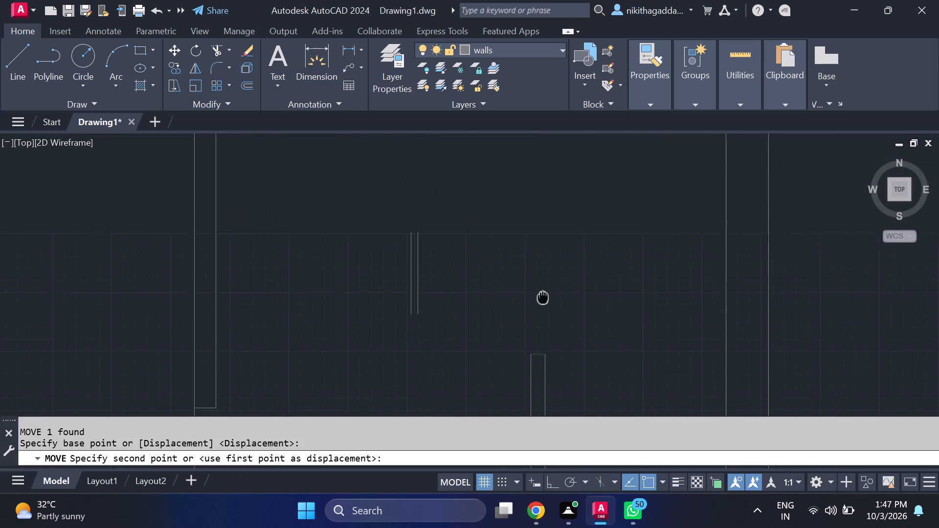
{"action": "middle_click_drag", "start_coordinate": [543, 307], "coordinate": [543, 333]}
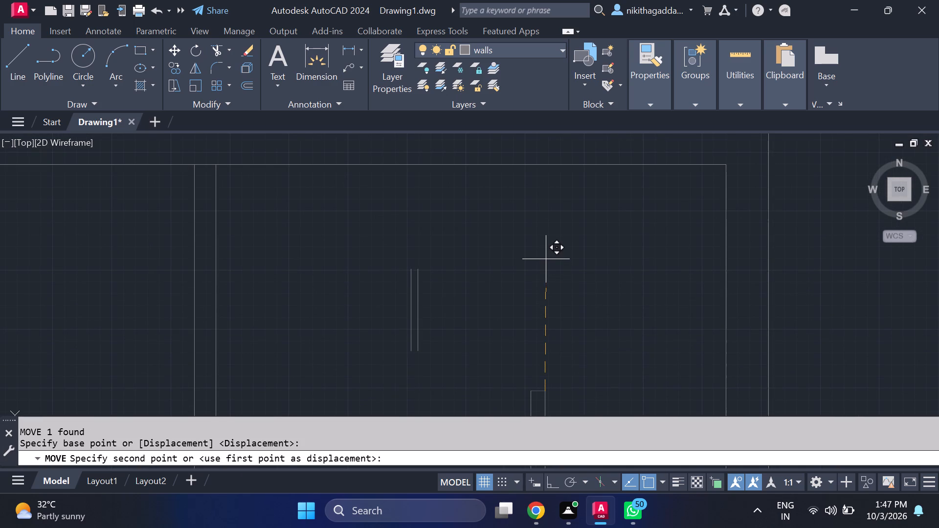
{"action": "left_click", "coordinate": [546, 220]}
{"action": "scroll", "coordinate": [571, 278], "scroll_direction": "down", "scroll_amount": 4}
{"action": "scroll", "coordinate": [577, 315], "scroll_direction": "up", "scroll_amount": 2}
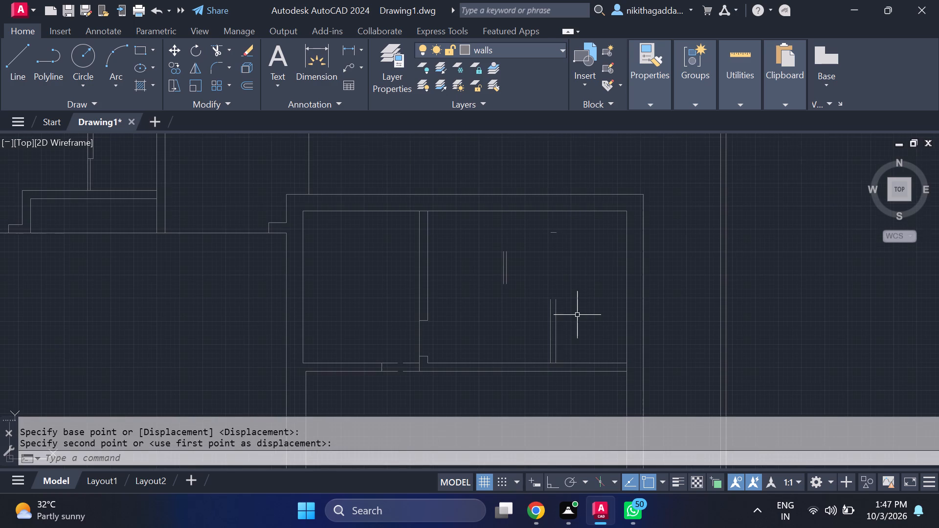
Extend the wide part's west line to the north wall and its east line to the short step line.
{"action": "type", "text": "ex"}
{"action": "key", "text": "Return"}
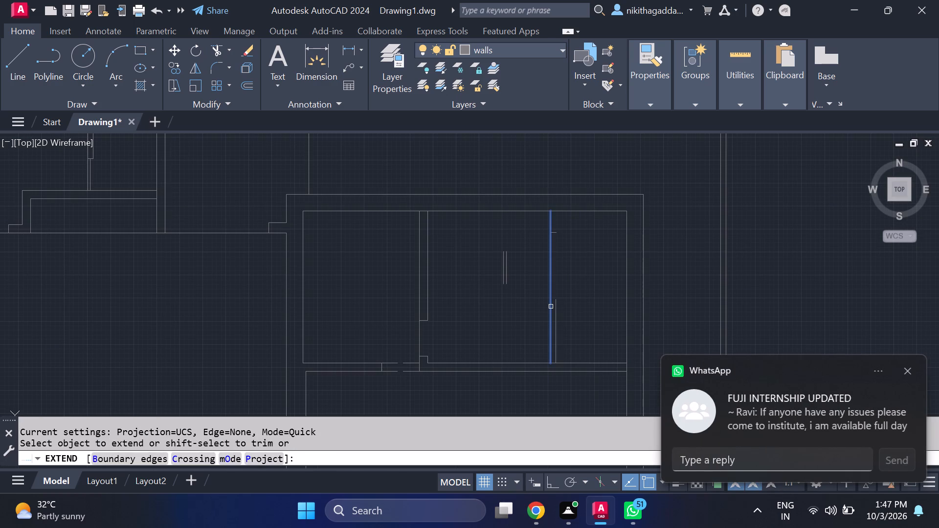
{"action": "left_click", "coordinate": [551, 307]}
{"action": "left_click", "coordinate": [555, 307]}
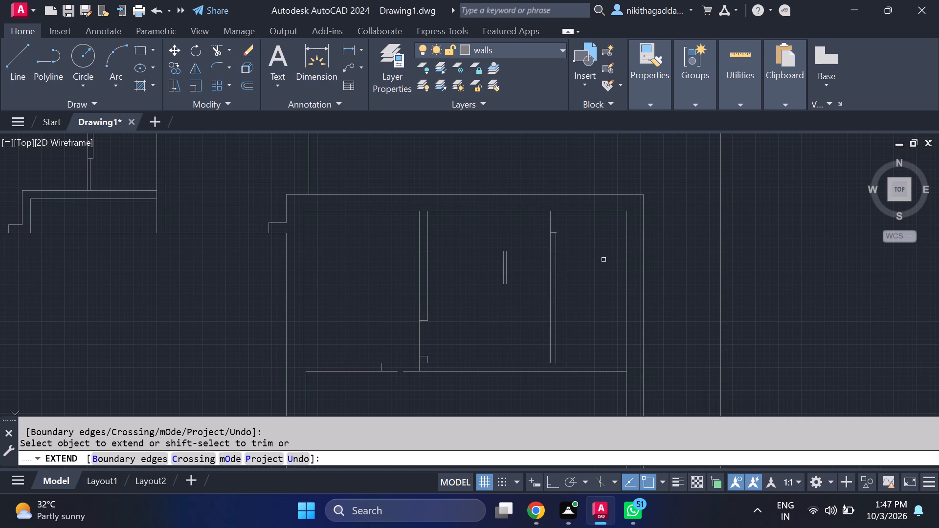
{"action": "key", "text": "Escape"}
Move the two loose narrow lines so their northwest end meets the partition's west line at the north wall.
{"action": "scroll", "coordinate": [512, 257], "scroll_direction": "up", "scroll_amount": 2}
{"action": "left_click", "coordinate": [512, 258]}
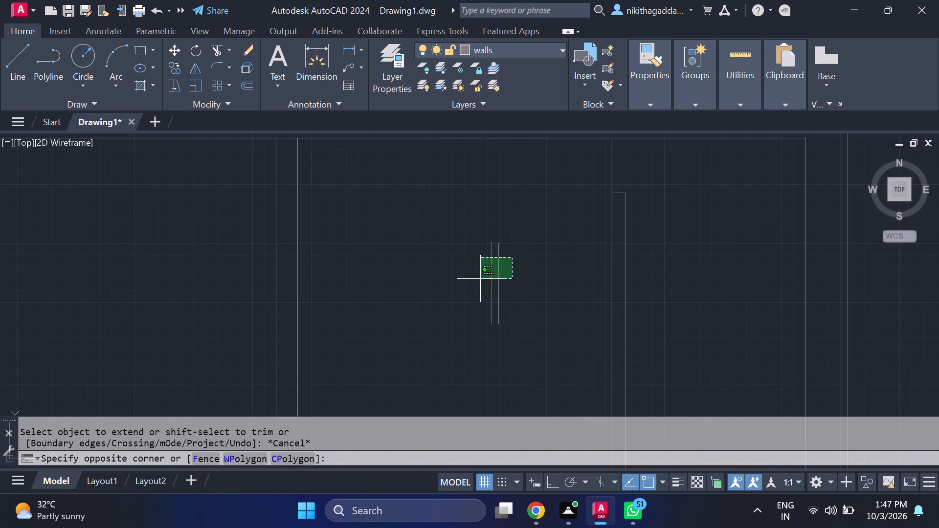
{"action": "left_click", "coordinate": [454, 294]}
{"action": "key", "text": "m"}
{"action": "key", "text": "Return"}
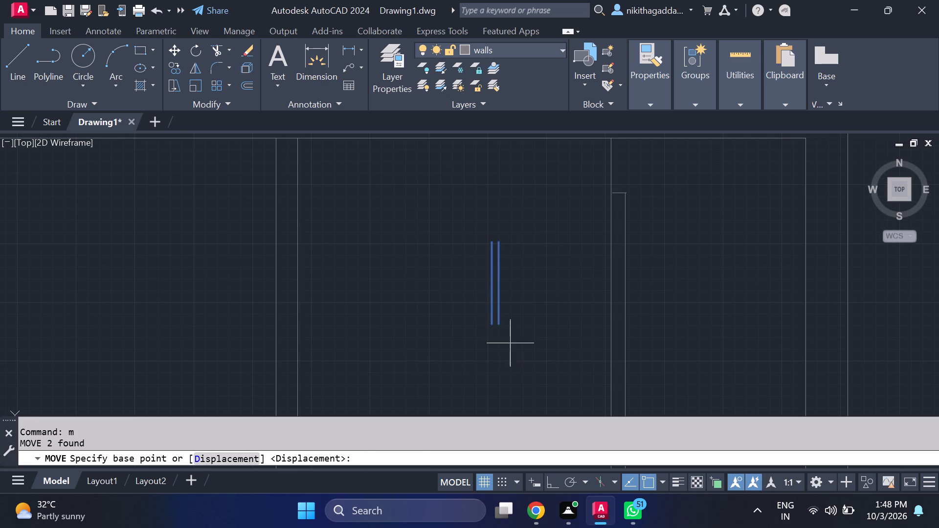
{"action": "left_click", "coordinate": [488, 245]}
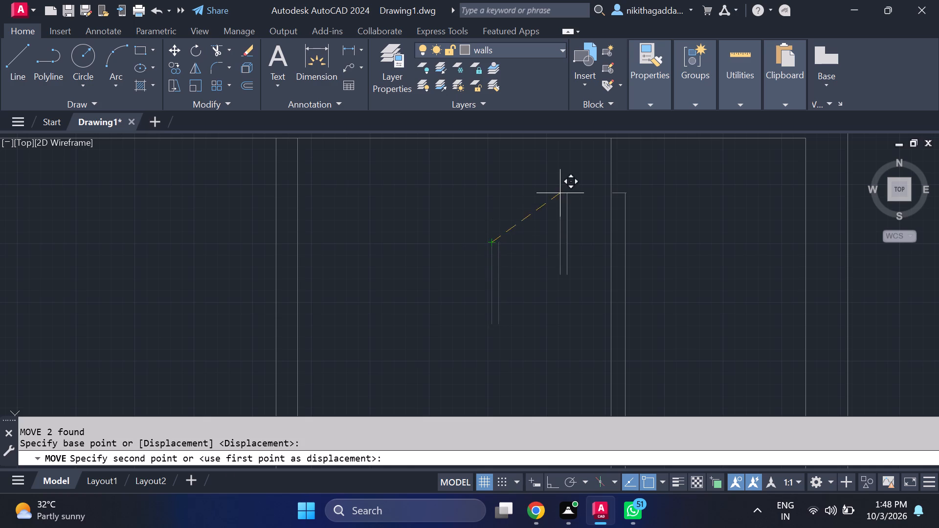
{"action": "middle_click_drag", "start_coordinate": [557, 194], "coordinate": [484, 300]}
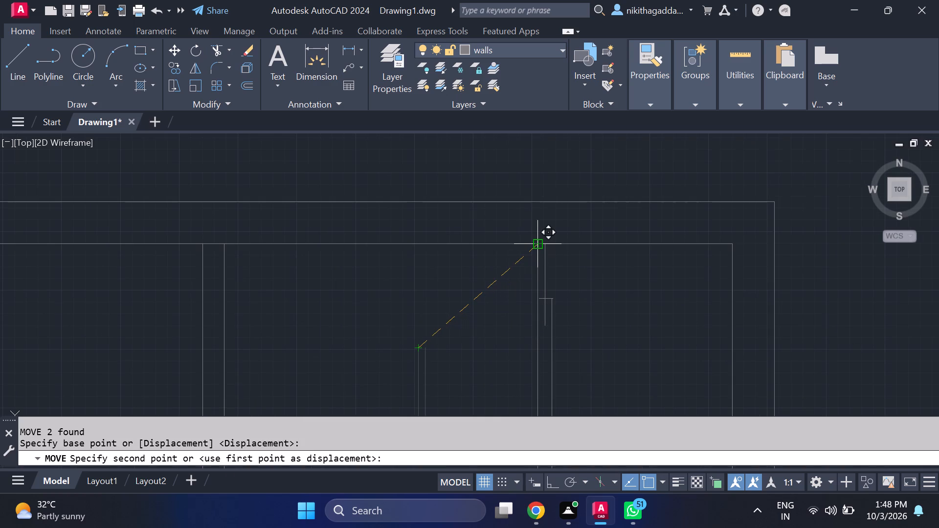
{"action": "left_click", "coordinate": [537, 248]}
{"action": "key", "text": "Escape"}
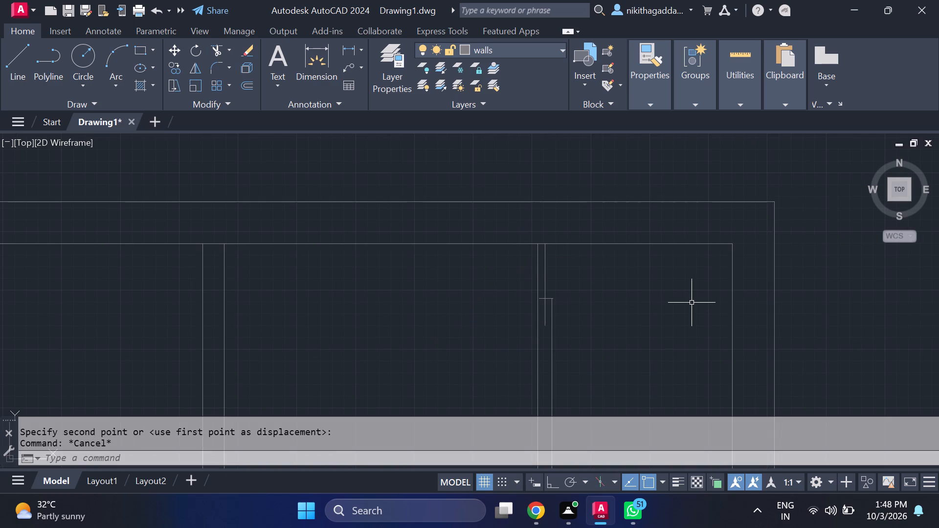
Trim the step line's overhang beyond the wide part's east line.
{"action": "type", "text": "tr"}
{"action": "key", "text": "Return"}
{"action": "scroll", "coordinate": [565, 284], "scroll_direction": "up", "scroll_amount": 4}
{"action": "left_click", "coordinate": [515, 304]}
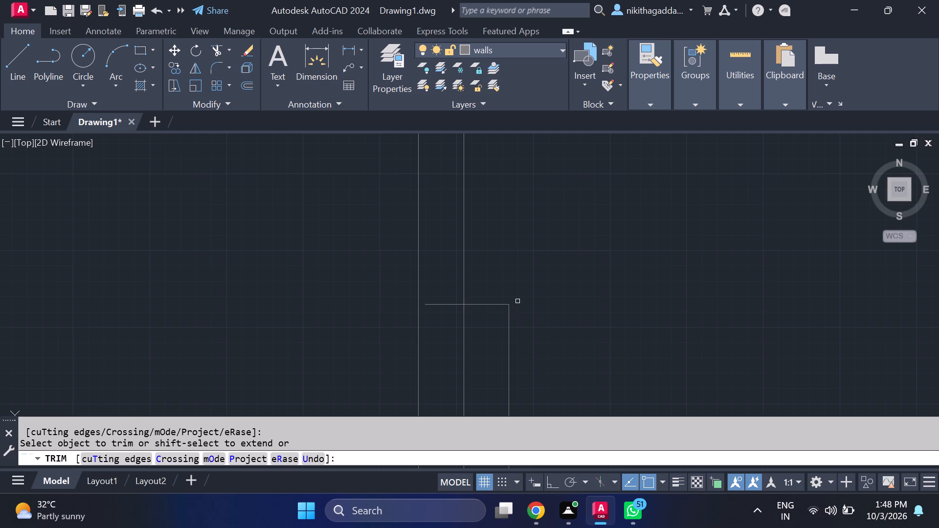
{"action": "scroll", "coordinate": [571, 286], "scroll_direction": "down", "scroll_amount": 3}
{"action": "key", "text": "Escape"}
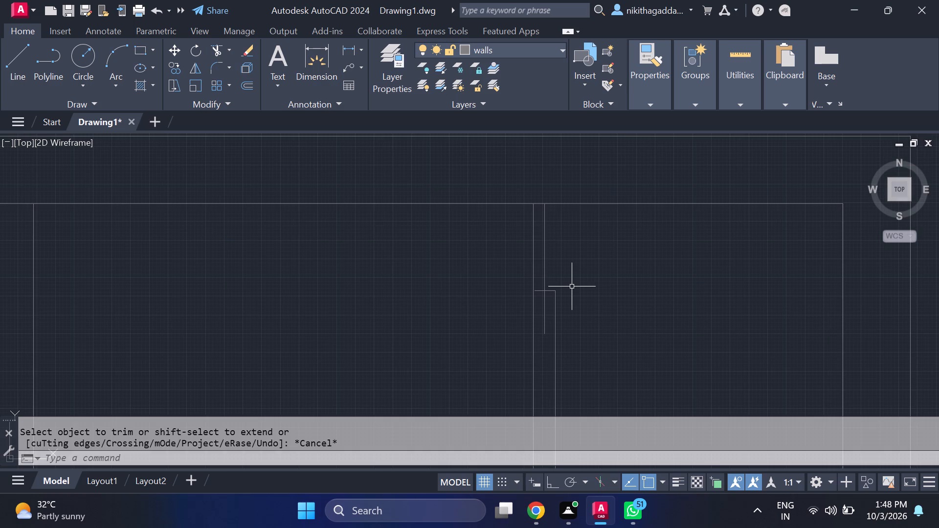
Extend the step line west to the partition's west line.
{"action": "type", "text": "ex"}
{"action": "key", "text": "Return"}
{"action": "scroll", "coordinate": [508, 284], "scroll_direction": "up", "scroll_amount": 1}
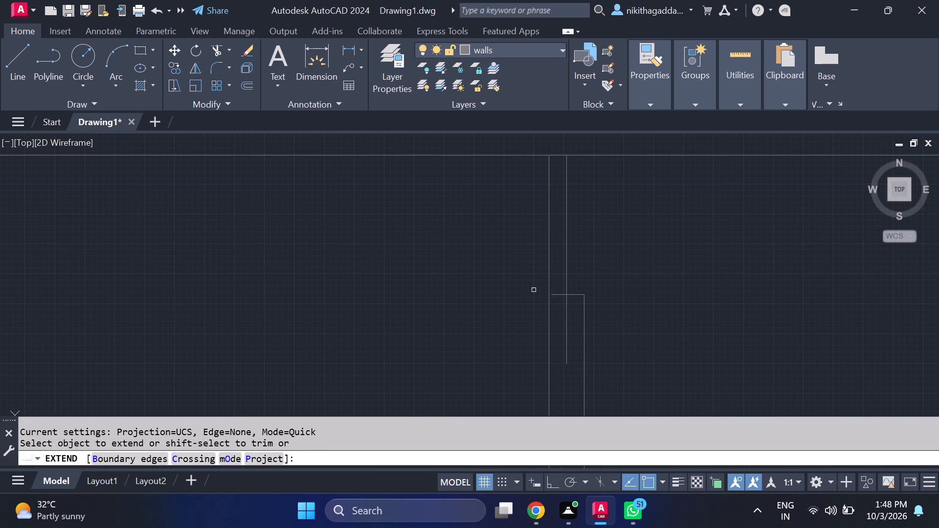
{"action": "left_click", "coordinate": [559, 297]}
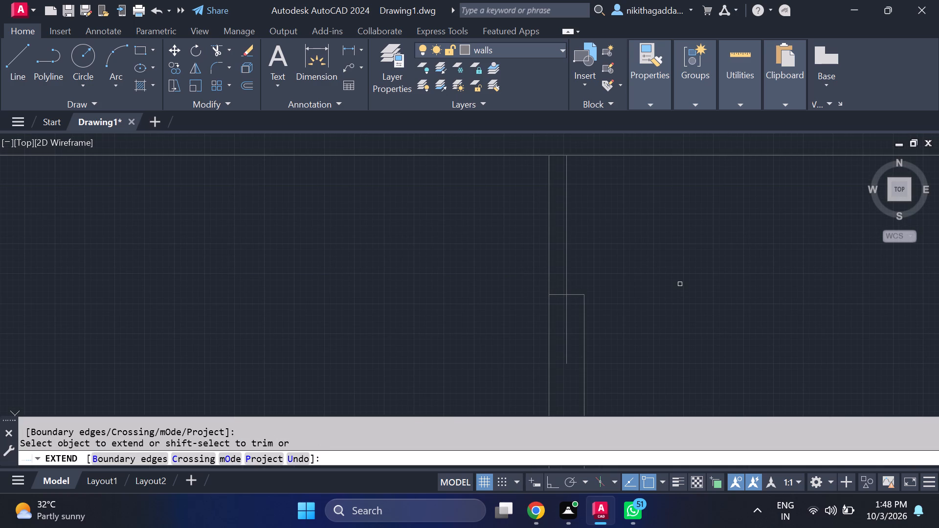
{"action": "key", "text": "Escape"}
Trim the narrow part's east line below the step line, inside the partition's wide part.
{"action": "type", "text": "tr"}
{"action": "key", "text": "Return"}
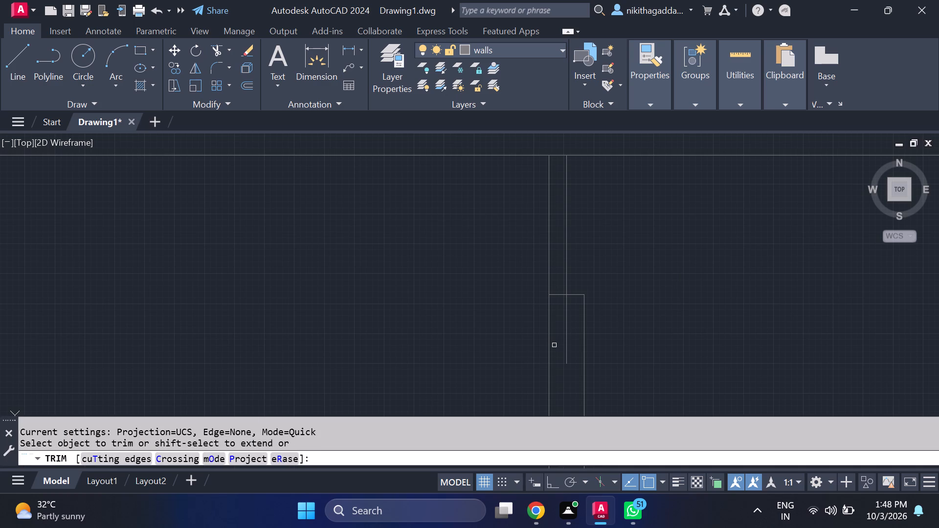
{"action": "left_click", "coordinate": [566, 339]}
{"action": "scroll", "coordinate": [573, 336], "scroll_direction": "down", "scroll_amount": 3}
{"action": "middle_click_drag", "start_coordinate": [627, 359], "coordinate": [598, 260]}
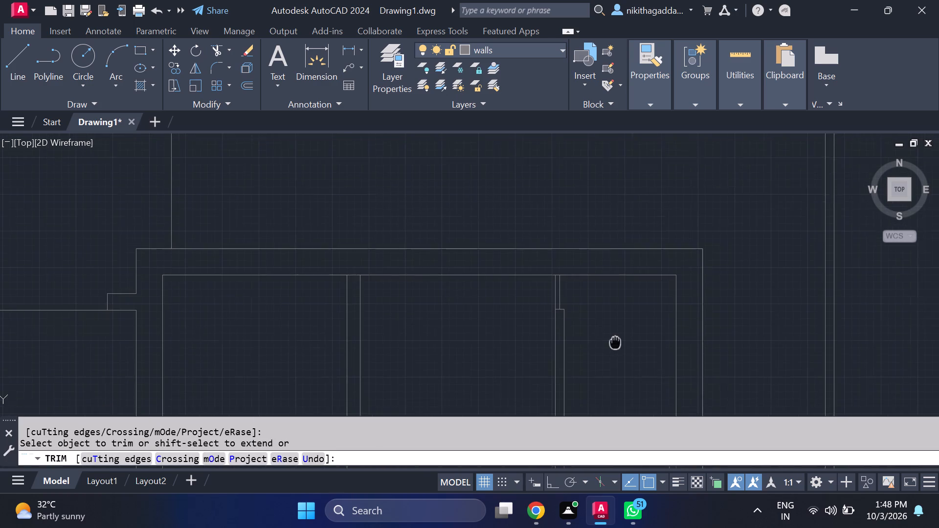
{"action": "middle_click_drag", "start_coordinate": [598, 260], "coordinate": [595, 244]}
{"action": "scroll", "coordinate": [603, 255], "scroll_direction": "down", "scroll_amount": 3}
{"action": "scroll", "coordinate": [588, 297], "scroll_direction": "up", "scroll_amount": 1}
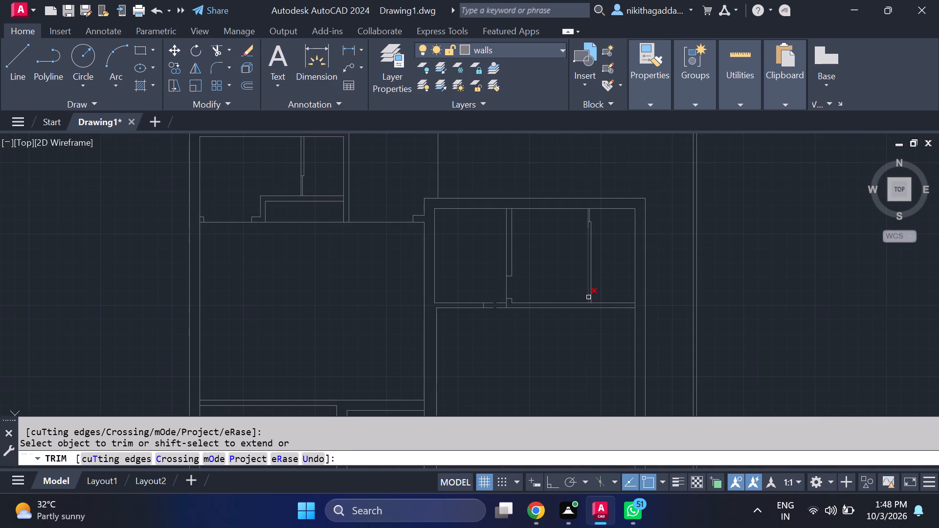
{"action": "middle_click_drag", "start_coordinate": [629, 263], "coordinate": [621, 312]}
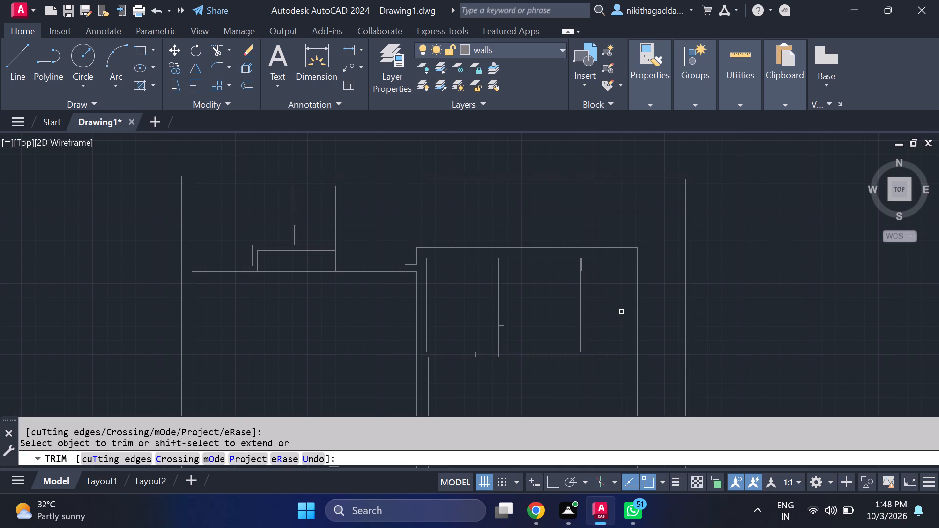
{"action": "key", "text": "Escape"}
{"action": "key", "text": "Escape"}
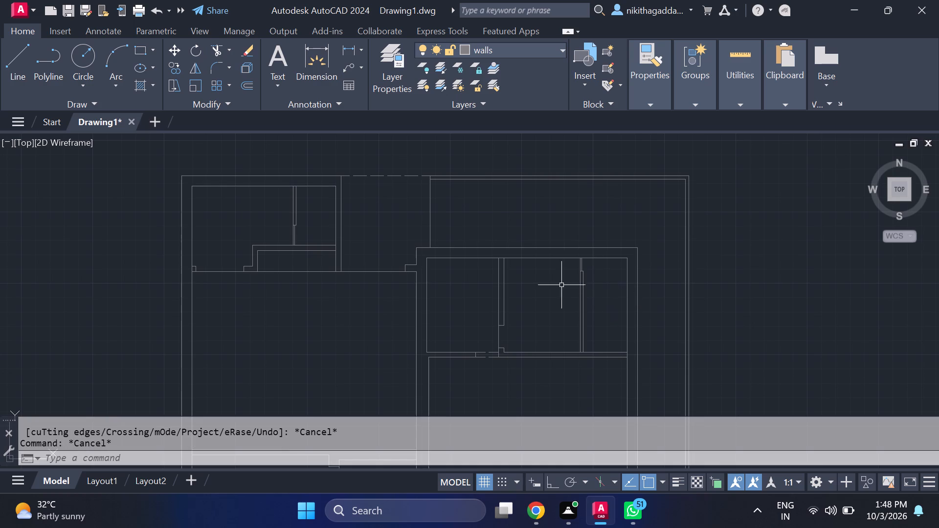
Move the step line a short distance south along the wide part's east line.
{"action": "scroll", "coordinate": [594, 280], "scroll_direction": "up", "scroll_amount": 2}
{"action": "scroll", "coordinate": [546, 243], "scroll_direction": "up", "scroll_amount": 3}
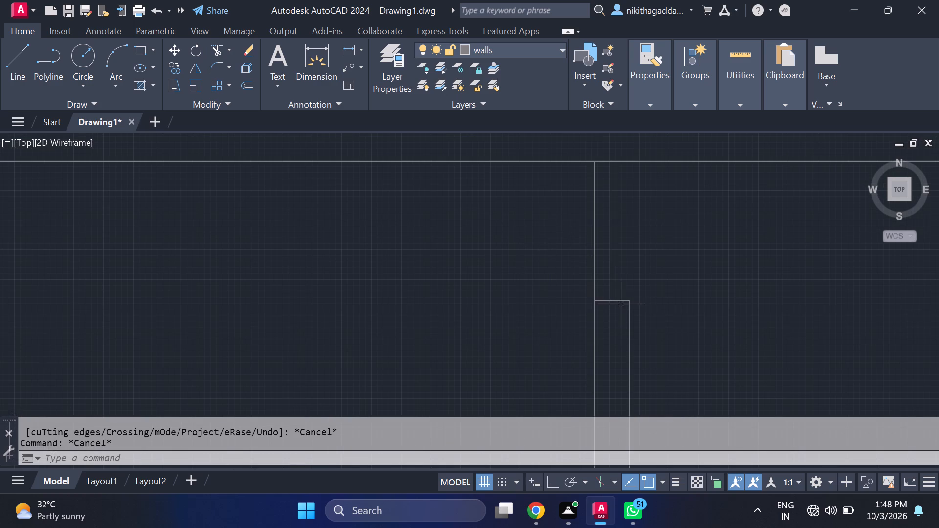
{"action": "left_click", "coordinate": [618, 302]}
{"action": "key", "text": "m"}
{"action": "key", "text": "Return"}
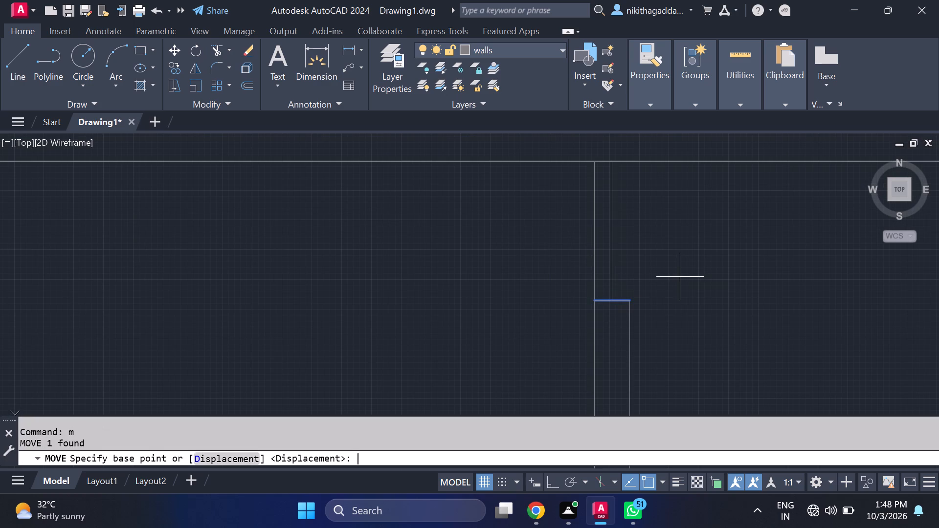
{"action": "left_click", "coordinate": [631, 301]}
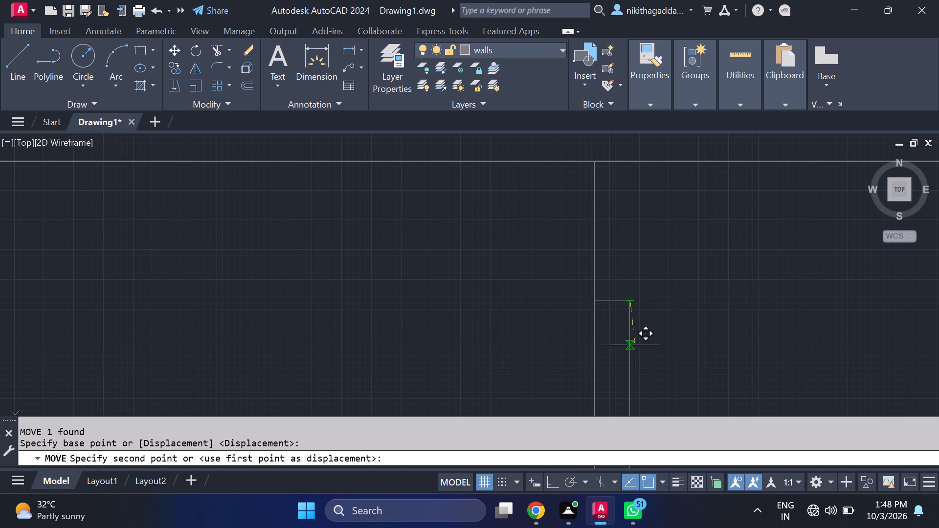
{"action": "left_click", "coordinate": [626, 365]}
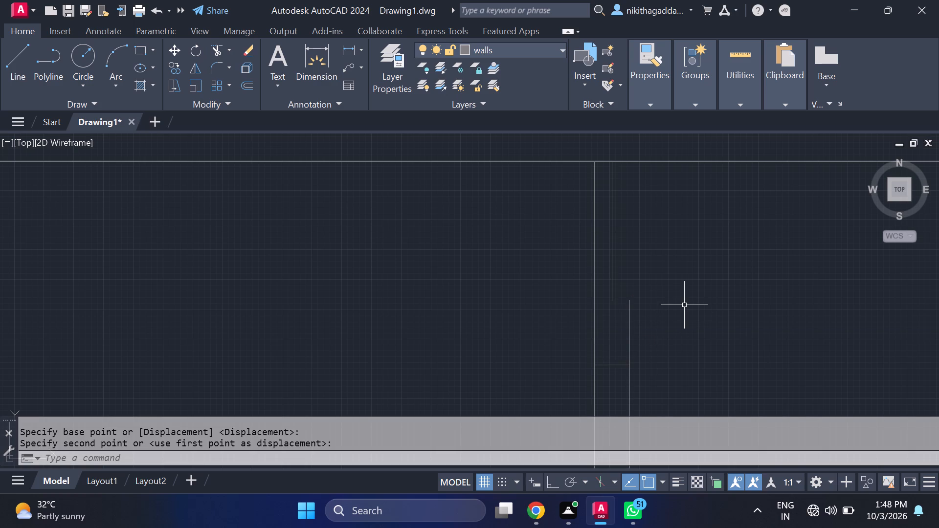
Trim the wide part's east line above the moved step line.
{"action": "type", "text": "ttr"}
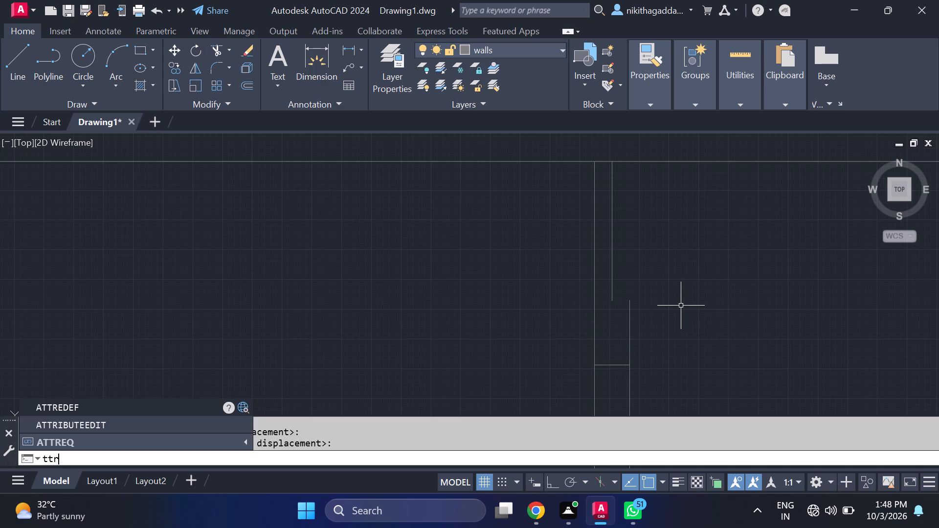
{"action": "key", "text": "Escape"}
{"action": "type", "text": "tr"}
{"action": "key", "text": "Return"}
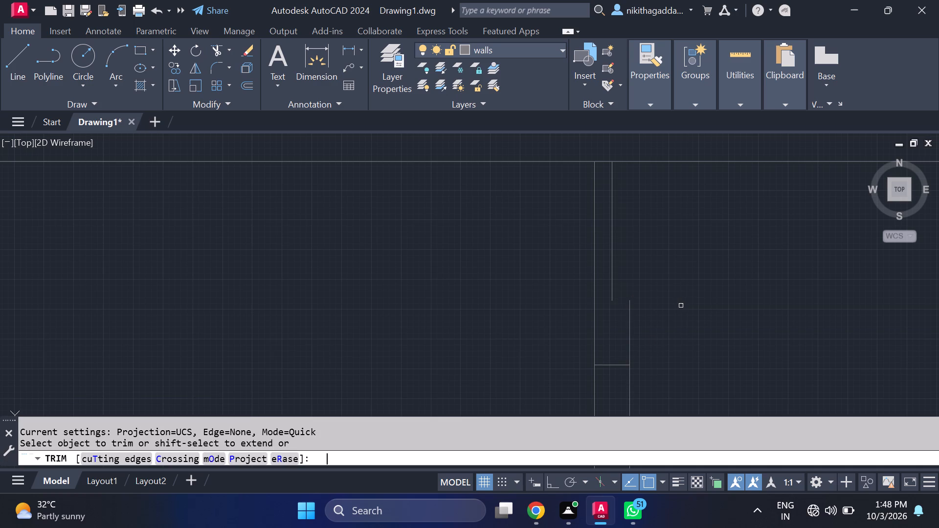
{"action": "left_click", "coordinate": [629, 340]}
Extend the partition's narrow part's east line south to the moved step line.
{"action": "key", "text": "Escape"}
{"action": "type", "text": "ex"}
{"action": "key", "text": "Return"}
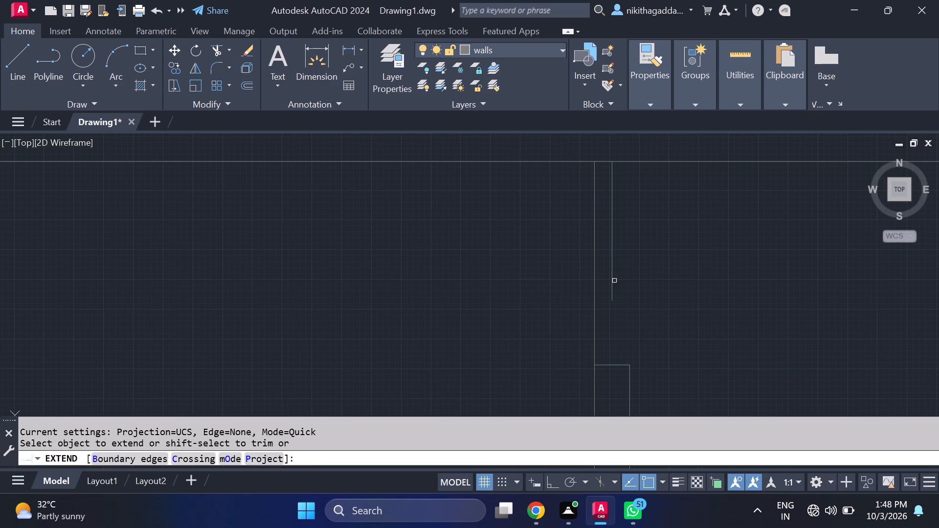
{"action": "left_click", "coordinate": [614, 280]}
{"action": "scroll", "coordinate": [640, 319], "scroll_direction": "down", "scroll_amount": 3}
{"action": "middle_click_drag", "start_coordinate": [673, 328], "coordinate": [671, 328]}
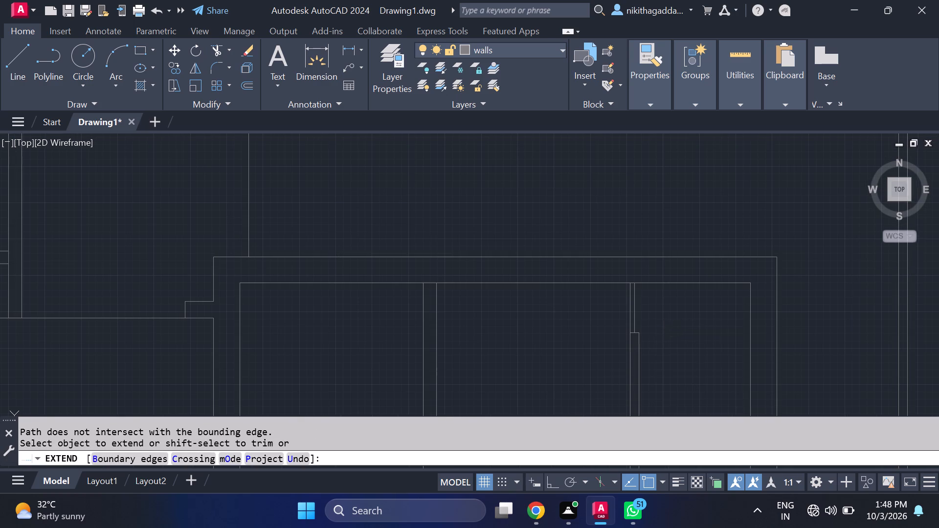
{"action": "middle_click_drag", "start_coordinate": [671, 328], "coordinate": [654, 305]}
{"action": "key", "text": "Escape"}
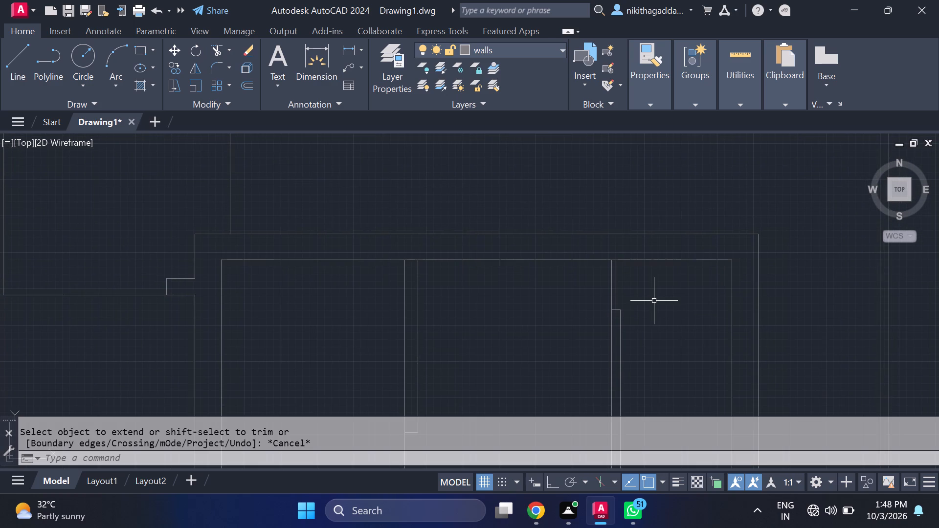
Look over the floor plan from the northeast room south to the room with the dashed opening in its west wall.
{"action": "scroll", "coordinate": [607, 316], "scroll_direction": "down", "scroll_amount": 2}
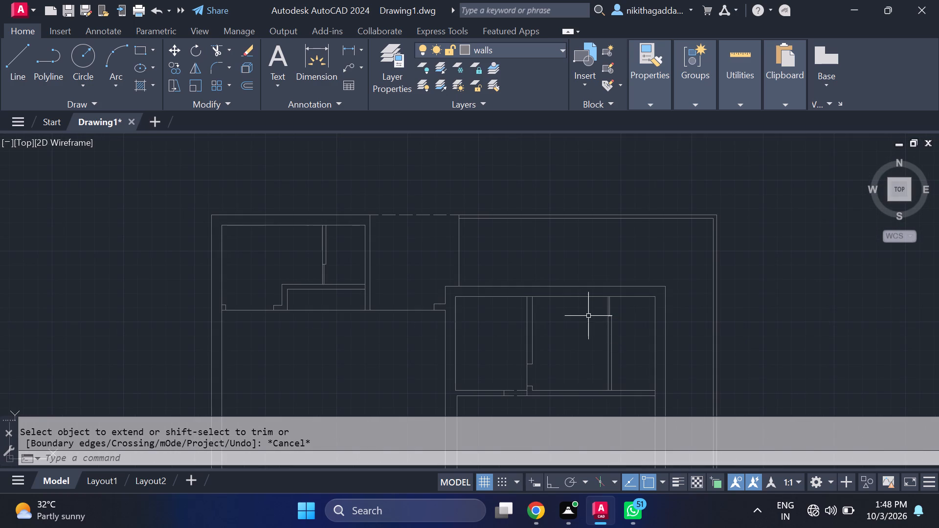
{"action": "middle_click_drag", "start_coordinate": [589, 316], "coordinate": [575, 307]}
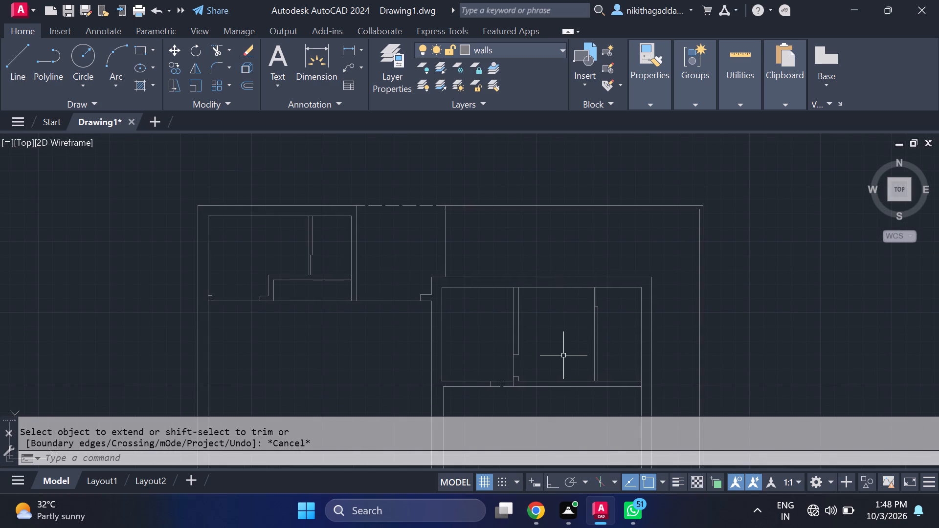
{"action": "middle_click_drag", "start_coordinate": [561, 354], "coordinate": [504, 140]}
{"action": "scroll", "coordinate": [507, 150], "scroll_direction": "up", "scroll_amount": 1}
{"action": "scroll", "coordinate": [509, 217], "scroll_direction": "down", "scroll_amount": 2}
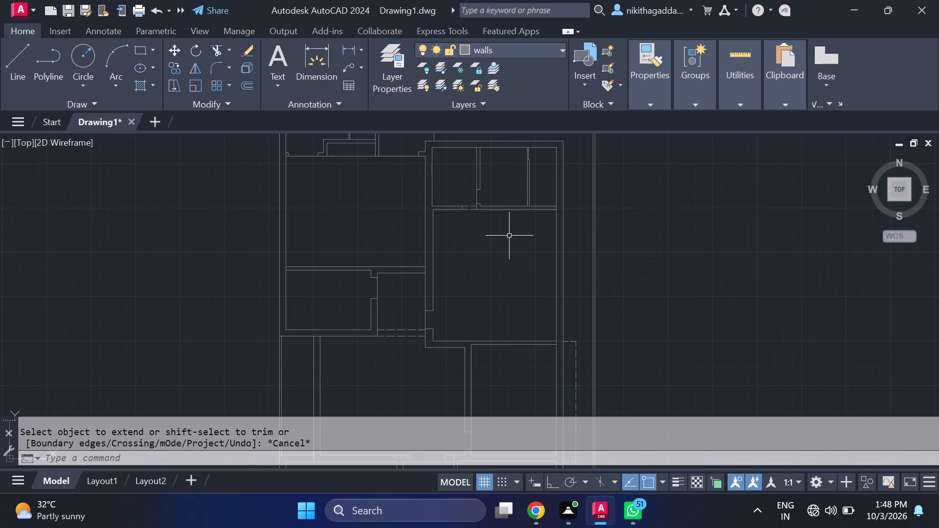
{"action": "middle_click_drag", "start_coordinate": [509, 236], "coordinate": [502, 213]}
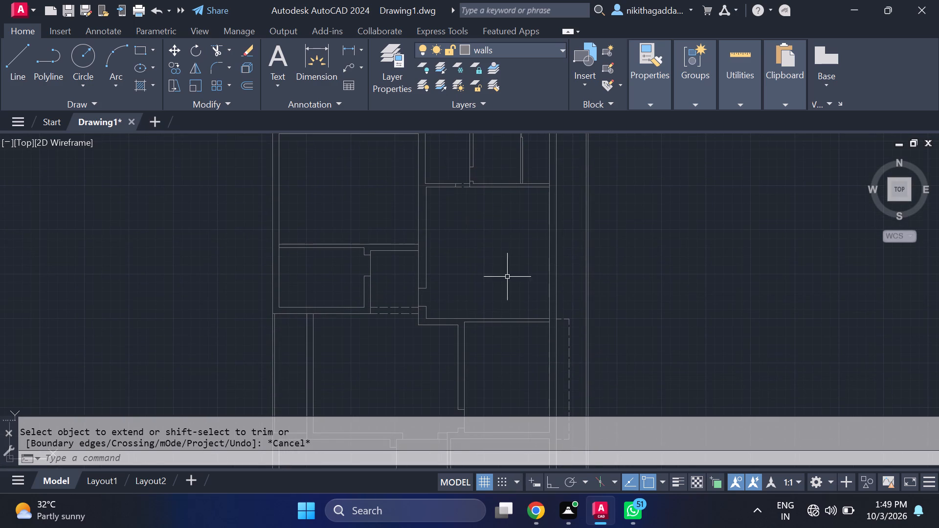
{"action": "scroll", "coordinate": [417, 273], "scroll_direction": "up", "scroll_amount": 1}
{"action": "scroll", "coordinate": [492, 261], "scroll_direction": "down", "scroll_amount": 3}
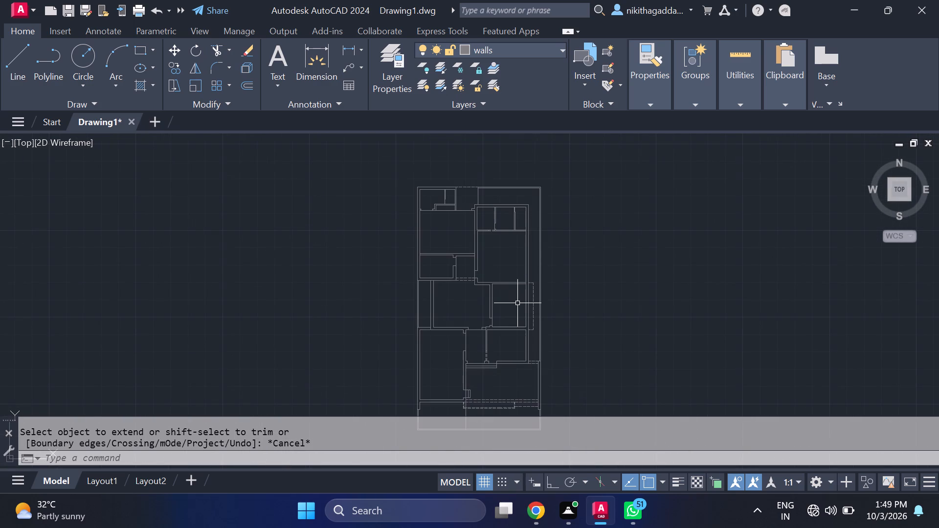
{"action": "scroll", "coordinate": [516, 311], "scroll_direction": "up", "scroll_amount": 2}
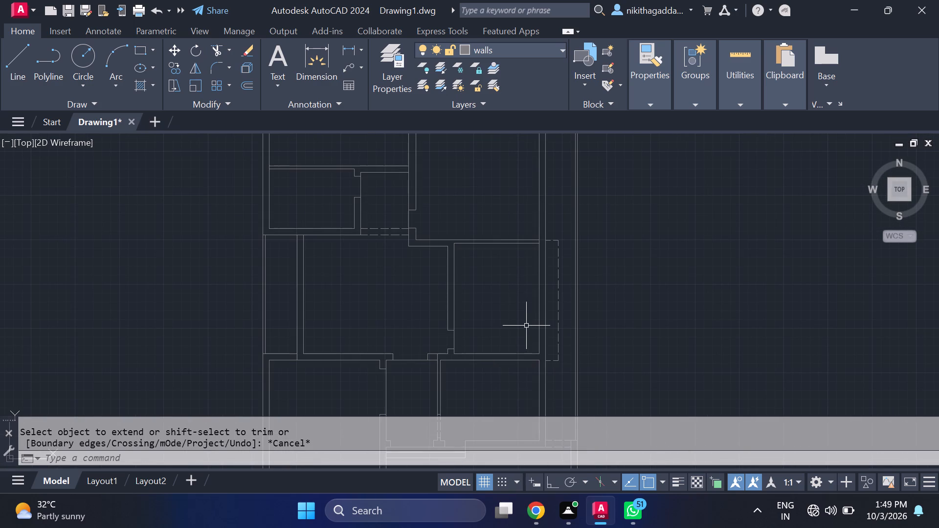
{"action": "middle_click_drag", "start_coordinate": [531, 312], "coordinate": [542, 214]}
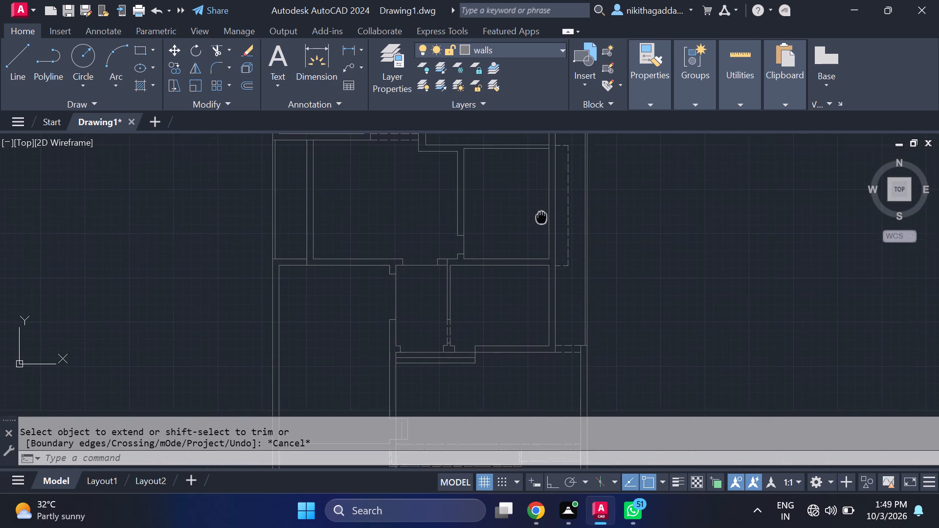
{"action": "middle_click_drag", "start_coordinate": [542, 214], "coordinate": [592, 97]}
{"action": "scroll", "coordinate": [592, 154], "scroll_direction": "down", "scroll_amount": 2}
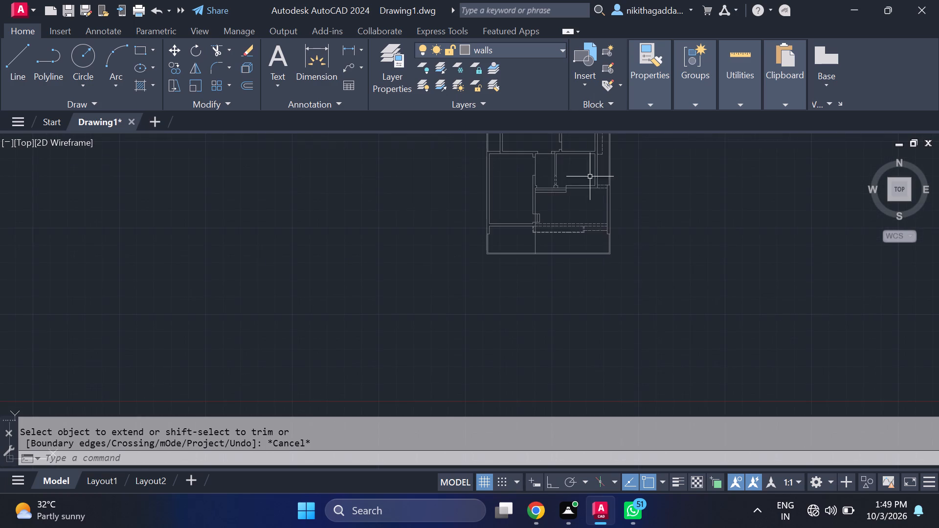
{"action": "middle_click_drag", "start_coordinate": [584, 195], "coordinate": [584, 312]}
{"action": "scroll", "coordinate": [593, 294], "scroll_direction": "up", "scroll_amount": 2}
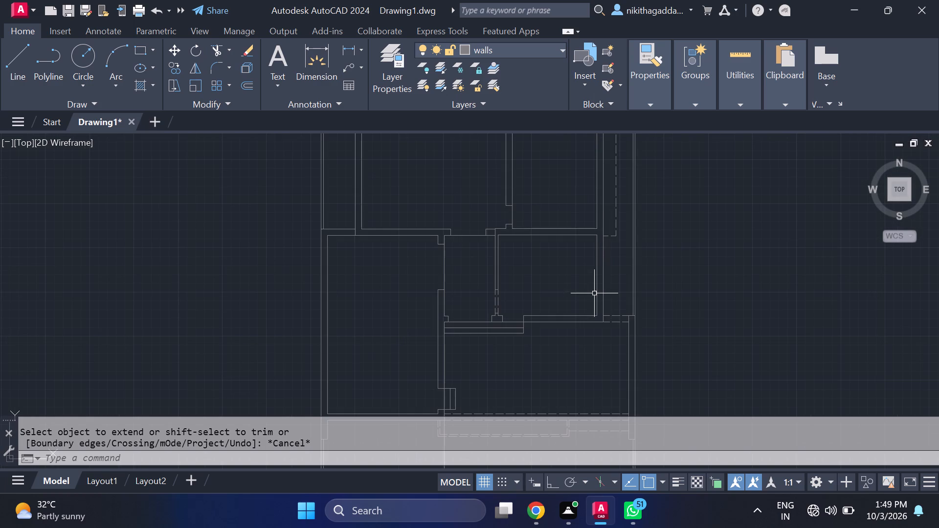
{"action": "scroll", "coordinate": [454, 204], "scroll_direction": "up", "scroll_amount": 1}
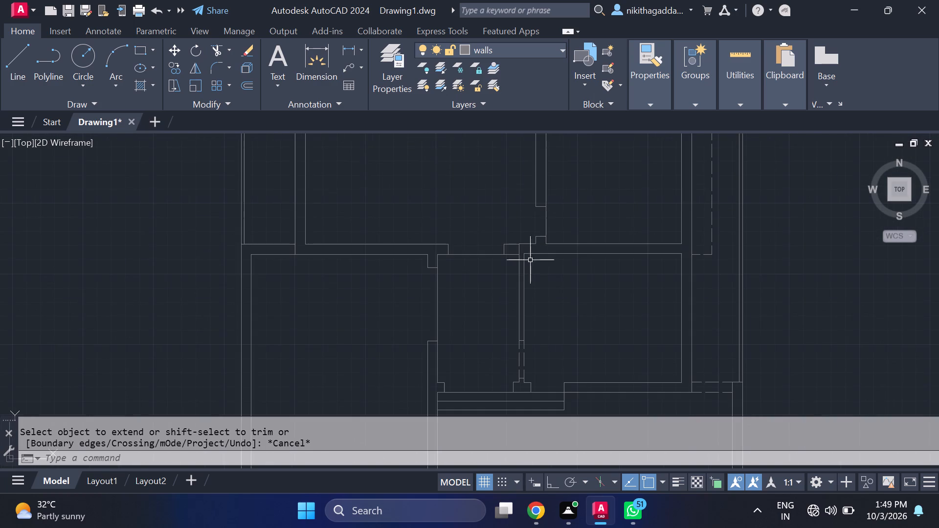
{"action": "scroll", "coordinate": [569, 264], "scroll_direction": "down", "scroll_amount": 3}
{"action": "scroll", "coordinate": [577, 264], "scroll_direction": "up", "scroll_amount": 2}
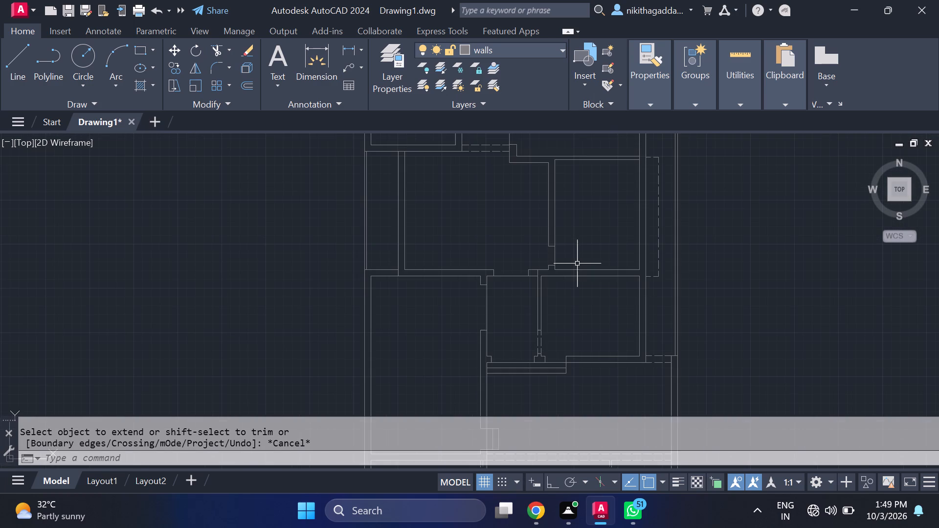
{"action": "scroll", "coordinate": [572, 276], "scroll_direction": "up", "scroll_amount": 1}
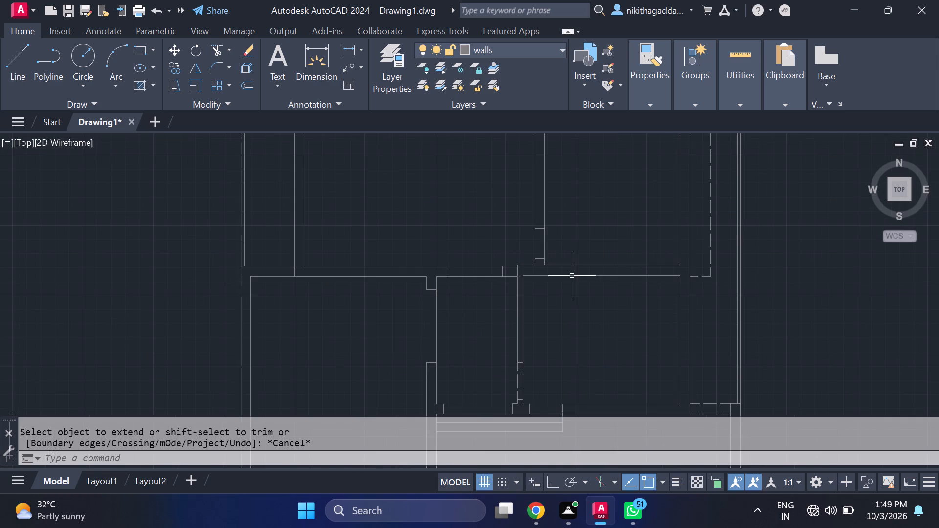
{"action": "scroll", "coordinate": [572, 276], "scroll_direction": "up", "scroll_amount": 1}
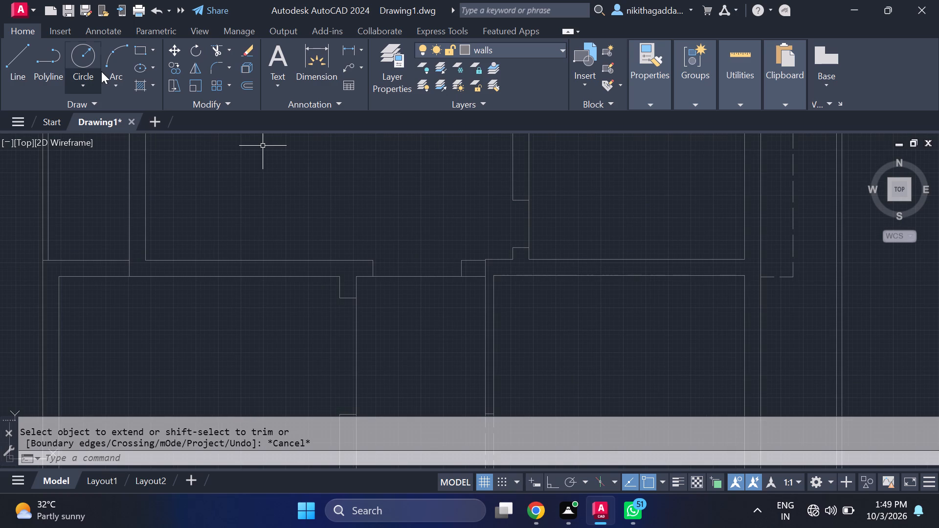
Draw a stepped line from the room's west wall: about 9' east, about 2'-5" south, west with Ortho on, then south to the south wall.
{"action": "key", "text": "l"}
{"action": "key", "text": "Return"}
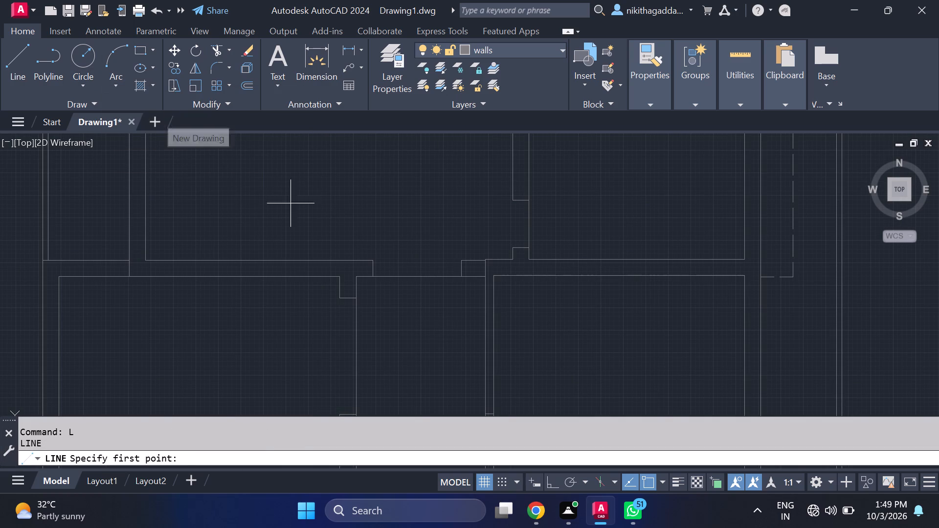
{"action": "scroll", "coordinate": [532, 328], "scroll_direction": "down", "scroll_amount": 1}
{"action": "middle_click_drag", "start_coordinate": [525, 326], "coordinate": [397, 268]}
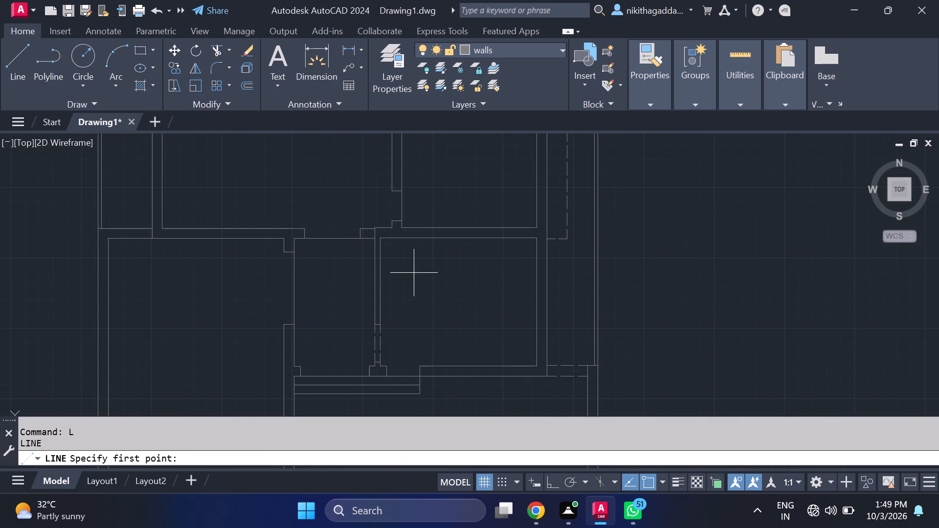
{"action": "left_click", "coordinate": [382, 280]}
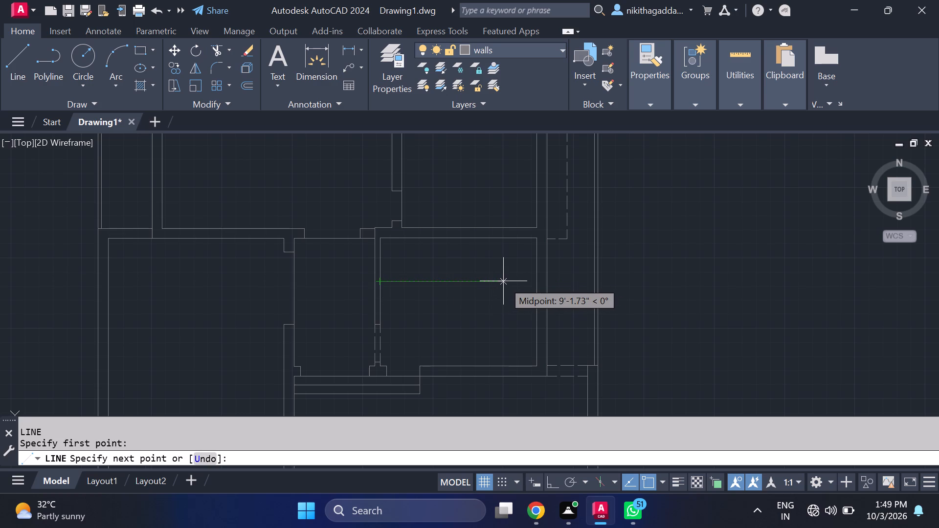
{"action": "left_click", "coordinate": [499, 282]}
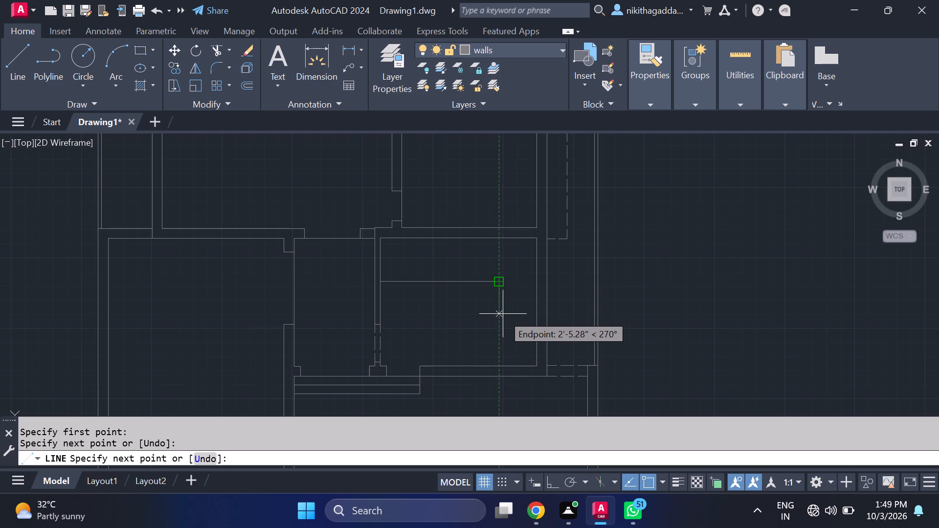
{"action": "left_click", "coordinate": [505, 313]}
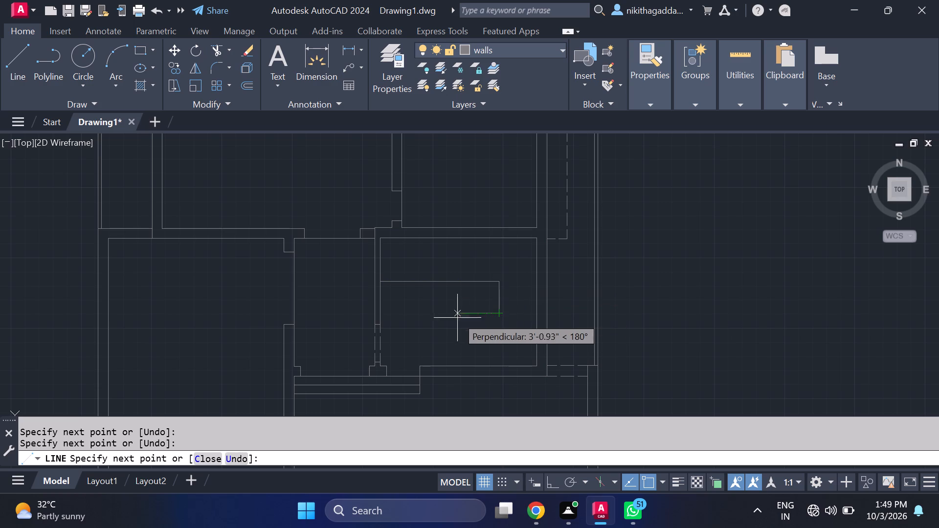
{"action": "key", "text": "F8"}
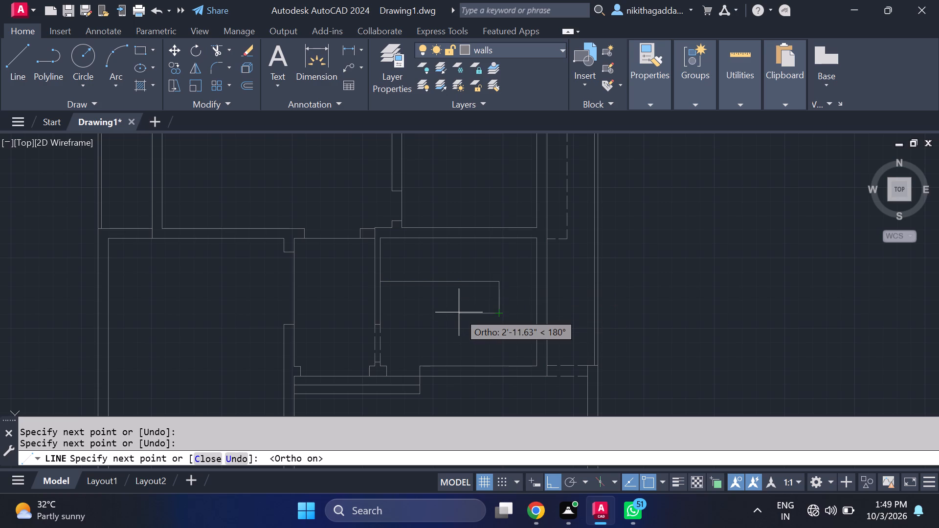
{"action": "left_click", "coordinate": [437, 312]}
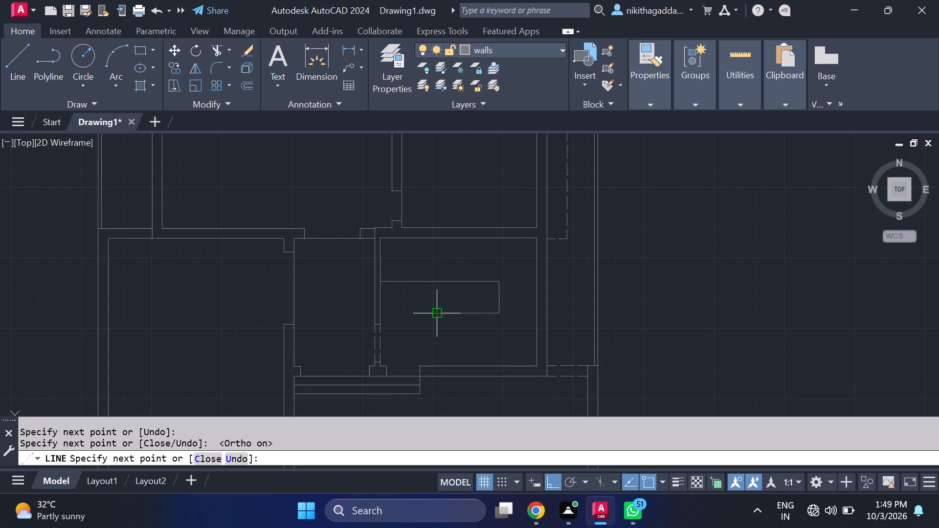
{"action": "left_click", "coordinate": [443, 363]}
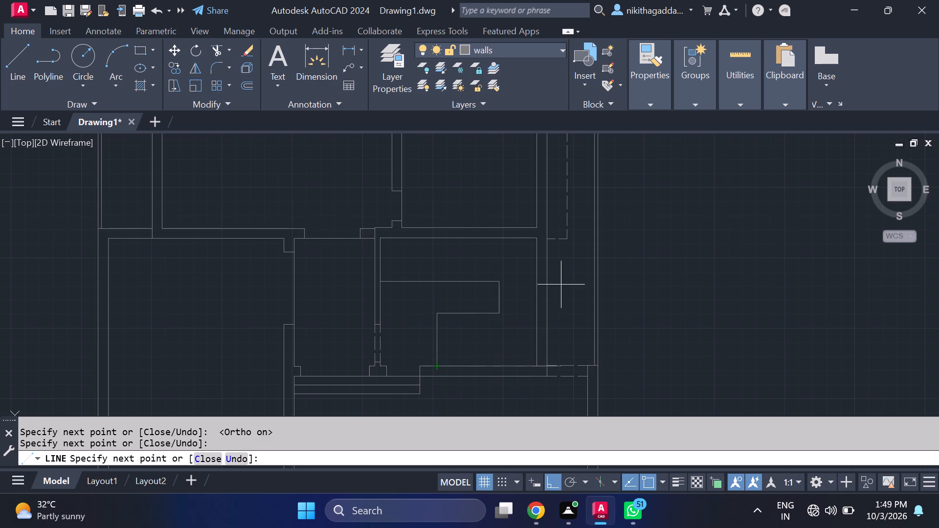
{"action": "key", "text": "Escape"}
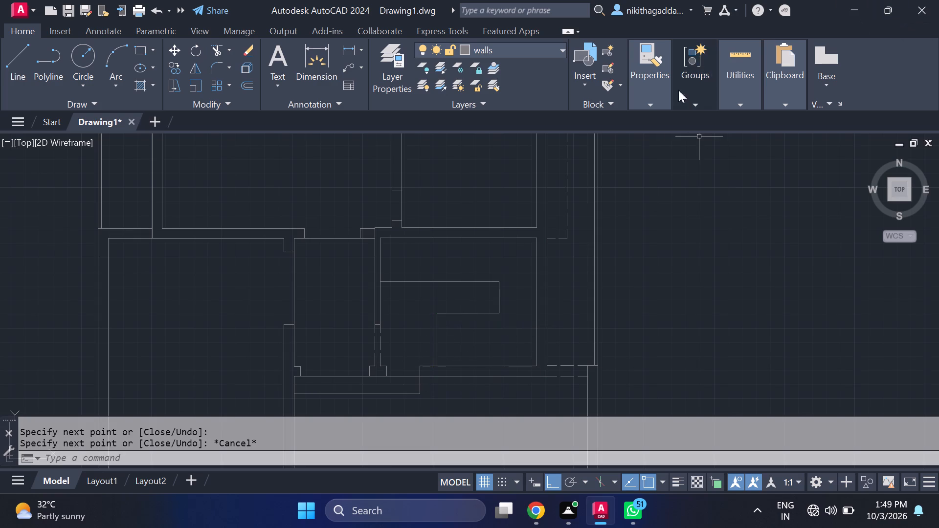
Move the four stepped lines south by half the length of their short east line.
{"action": "left_click", "coordinate": [512, 269]}
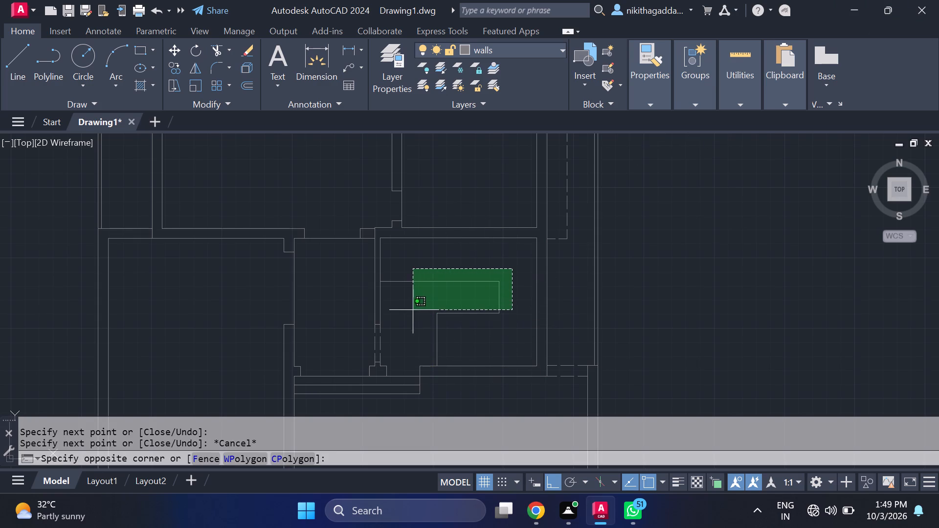
{"action": "left_click", "coordinate": [420, 336]}
{"action": "key", "text": "m"}
{"action": "key", "text": "Return"}
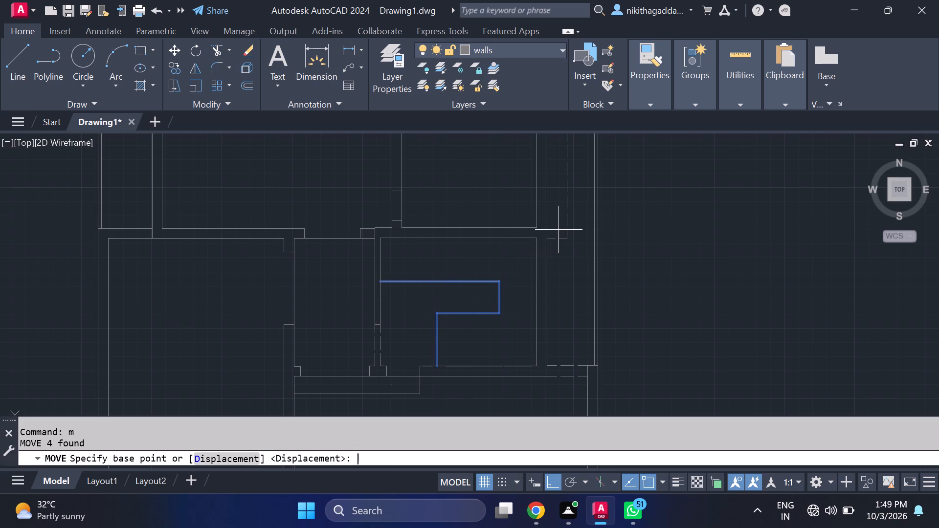
{"action": "left_click", "coordinate": [501, 278]}
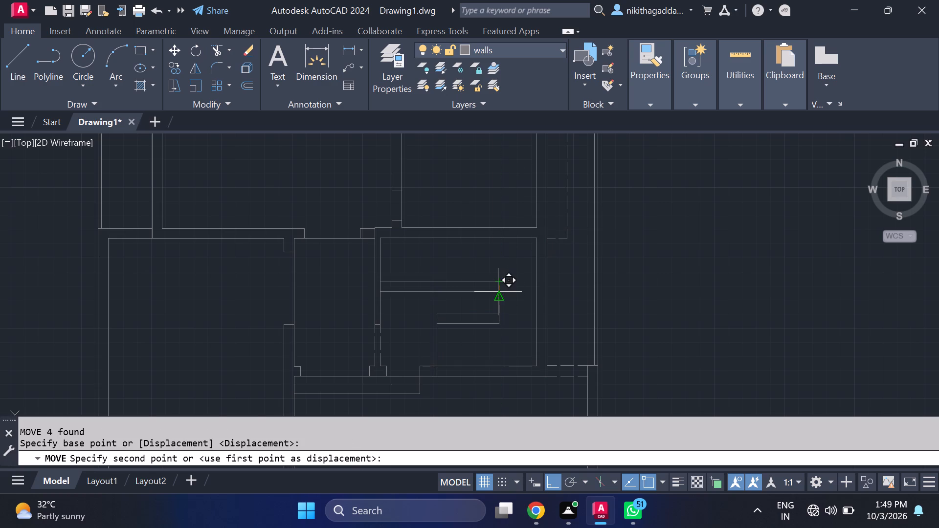
{"action": "left_click", "coordinate": [498, 292]}
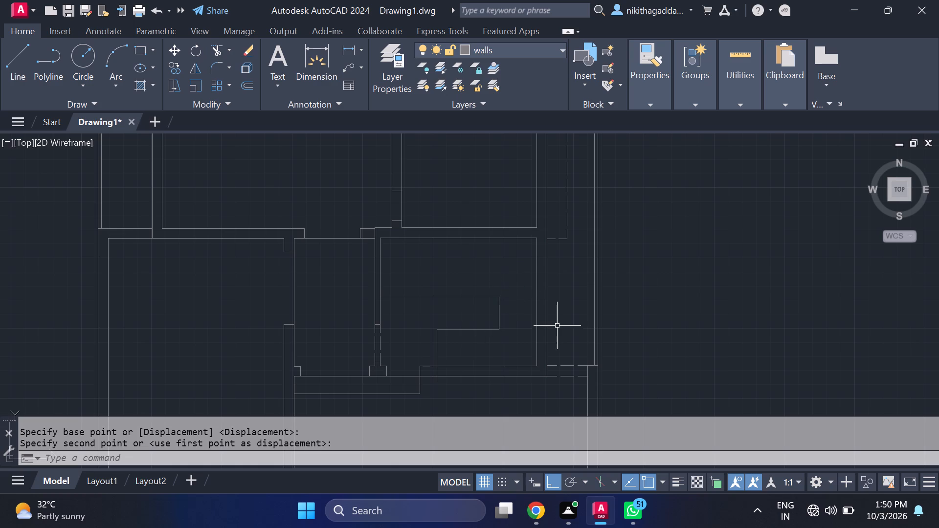
Trim the parts of the stepped outline's southern line that run through and past the room's south wall.
{"action": "type", "text": "tr"}
{"action": "key", "text": "Return"}
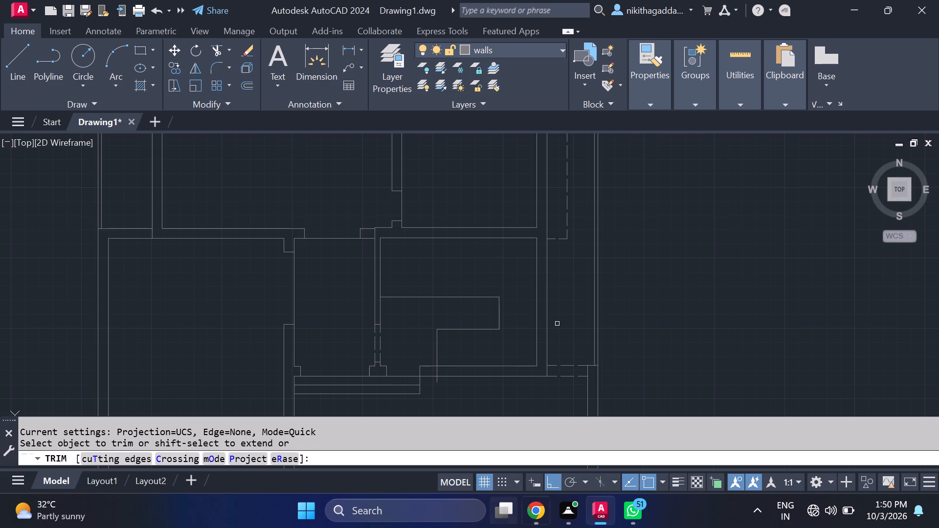
{"action": "scroll", "coordinate": [430, 377], "scroll_direction": "up", "scroll_amount": 1}
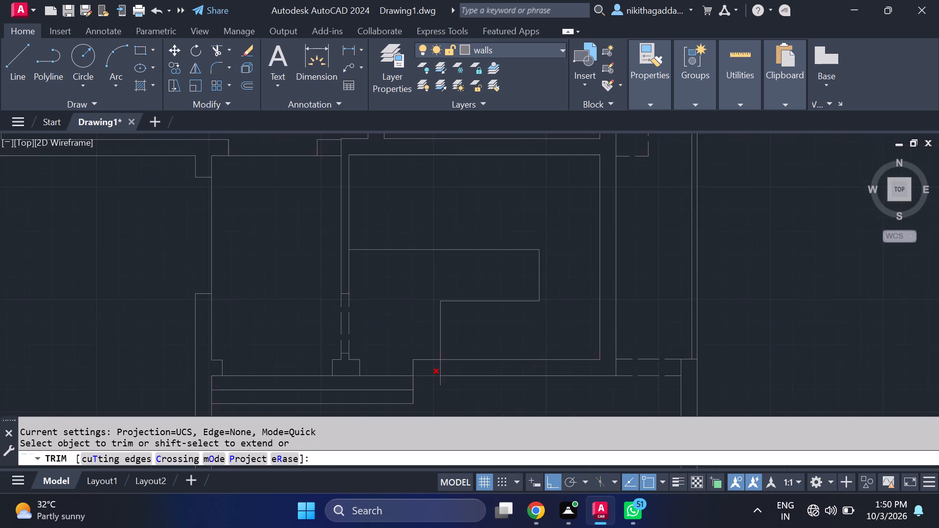
{"action": "scroll", "coordinate": [430, 377], "scroll_direction": "up", "scroll_amount": 1}
{"action": "left_click_drag", "start_coordinate": [452, 362], "coordinate": [445, 362]}
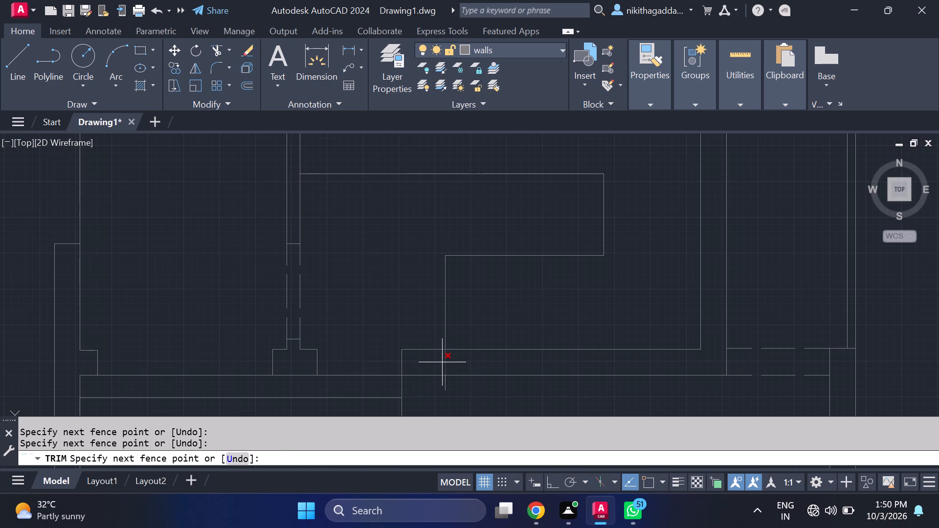
{"action": "left_click", "coordinate": [440, 363]}
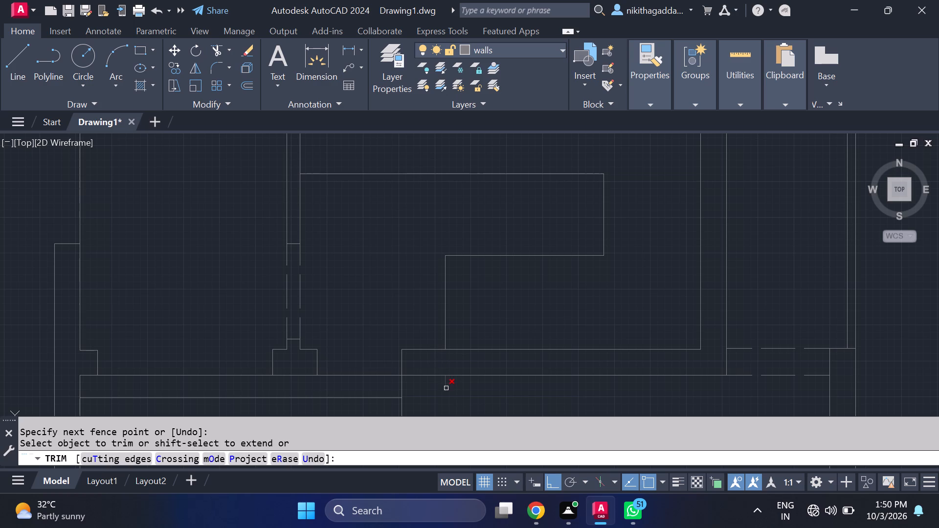
{"action": "left_click", "coordinate": [446, 388]}
{"action": "scroll", "coordinate": [521, 323], "scroll_direction": "down", "scroll_amount": 4}
{"action": "key", "text": "Escape"}
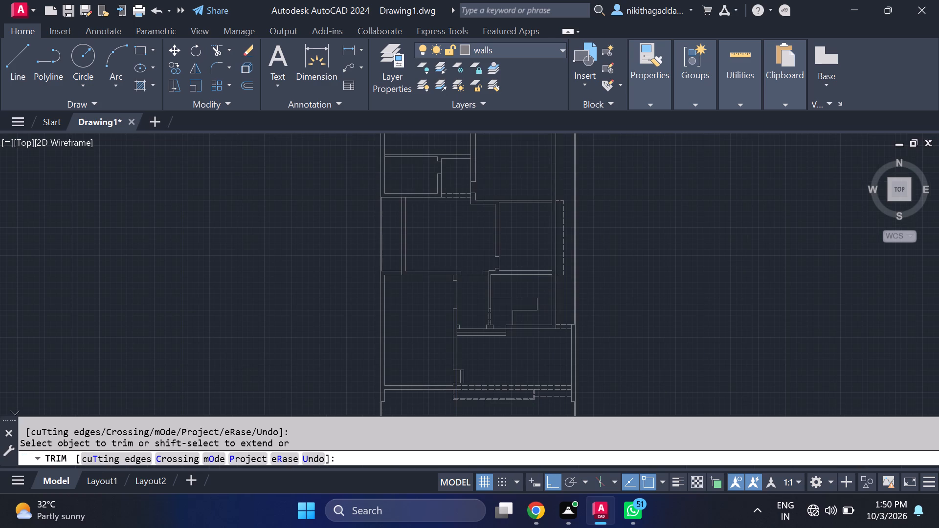
{"action": "scroll", "coordinate": [502, 307], "scroll_direction": "up", "scroll_amount": 1}
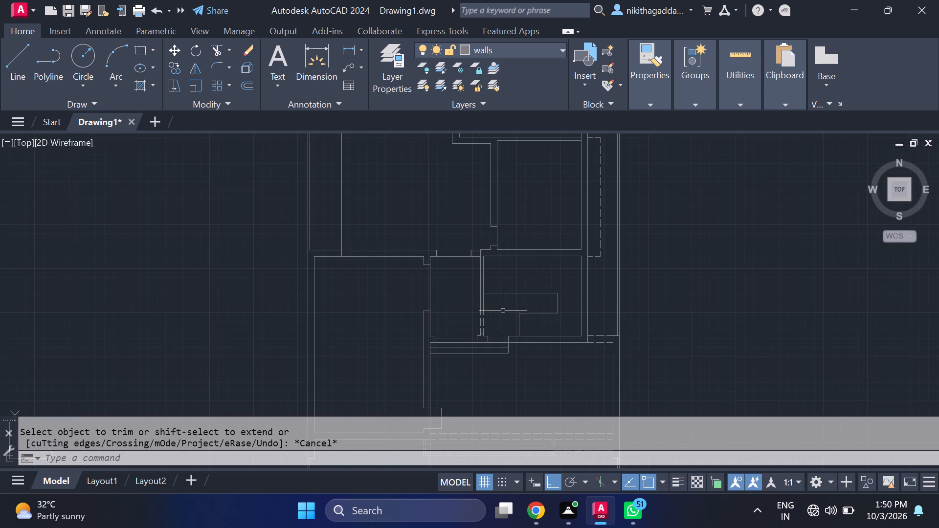
Look over the floor plan from the room with the stepped outline up to the northern rooms.
{"action": "middle_click_drag", "start_coordinate": [545, 326], "coordinate": [554, 280]}
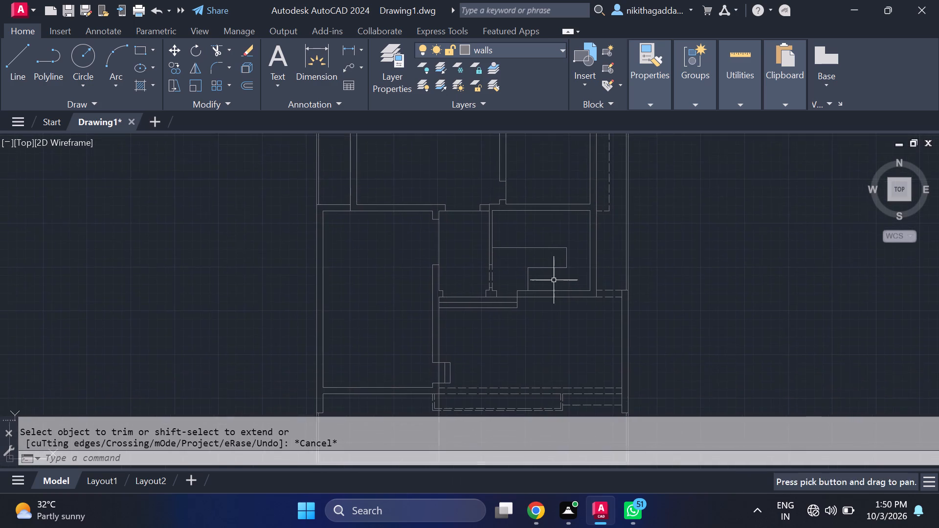
{"action": "scroll", "coordinate": [554, 280], "scroll_direction": "down", "scroll_amount": 1}
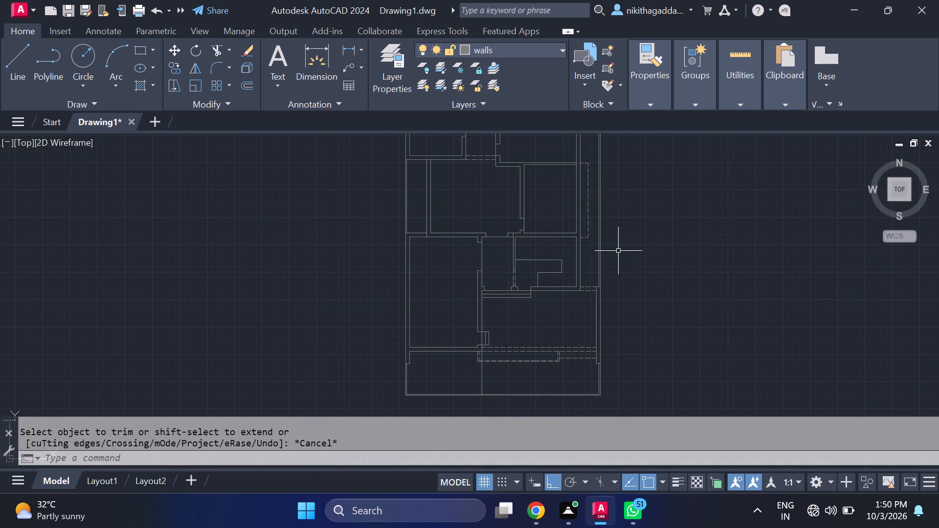
{"action": "middle_click_drag", "start_coordinate": [596, 265], "coordinate": [617, 351]}
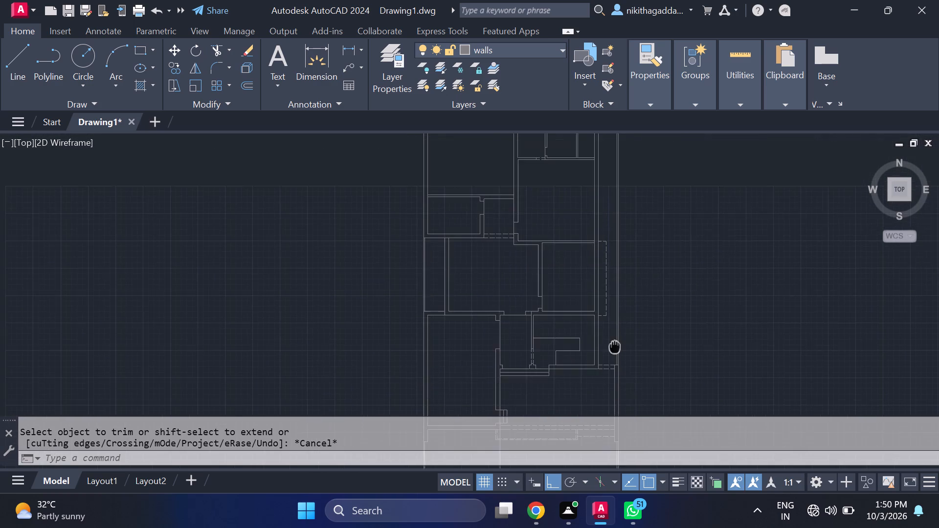
{"action": "middle_click_drag", "start_coordinate": [617, 351], "coordinate": [611, 251]}
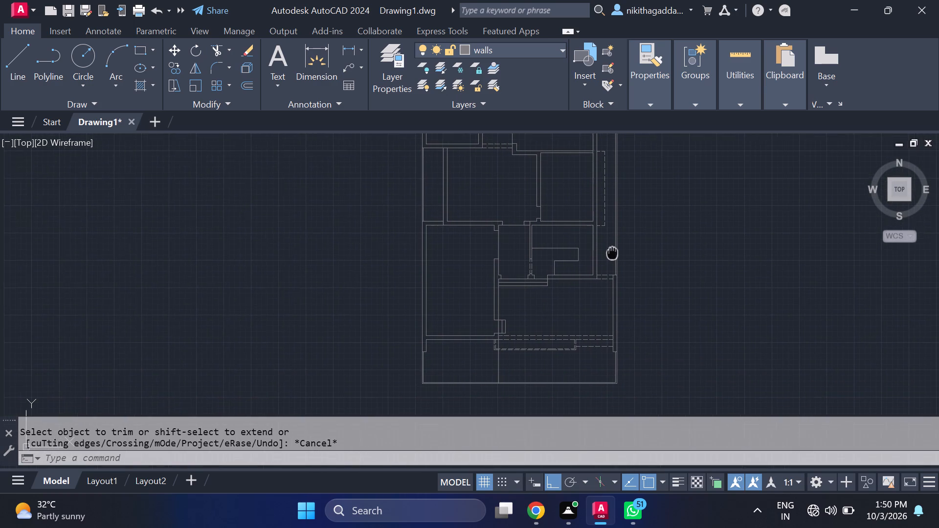
{"action": "middle_click_drag", "start_coordinate": [611, 251], "coordinate": [596, 295]}
{"action": "middle_click_drag", "start_coordinate": [592, 308], "coordinate": [572, 327]}
{"action": "middle_click", "coordinate": [572, 328]}
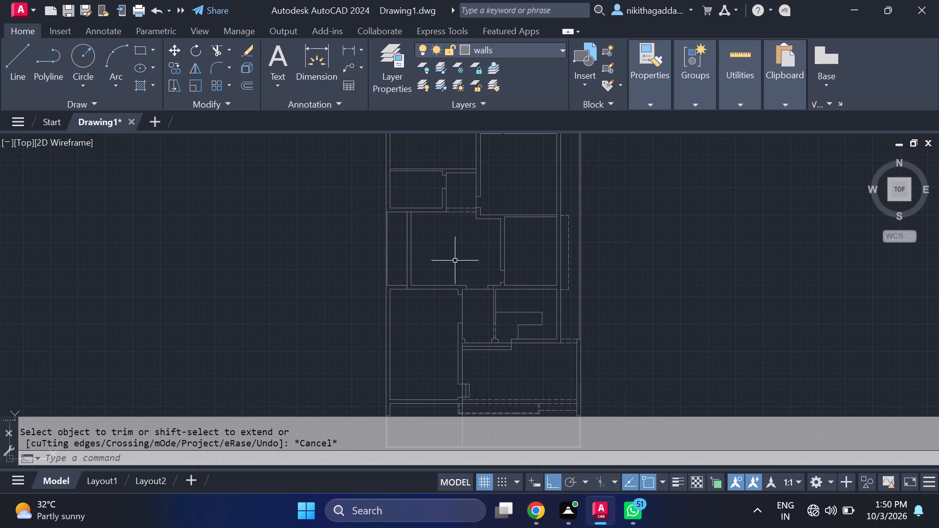
{"action": "scroll", "coordinate": [454, 257], "scroll_direction": "down", "scroll_amount": 1}
{"action": "middle_click_drag", "start_coordinate": [473, 248], "coordinate": [474, 252]}
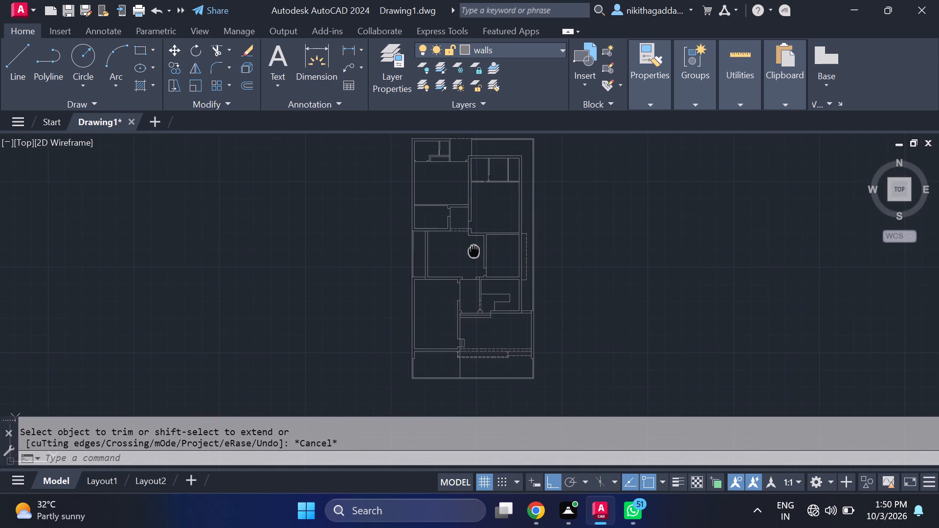
{"action": "middle_click_drag", "start_coordinate": [474, 252], "coordinate": [475, 266]}
{"action": "scroll", "coordinate": [472, 261], "scroll_direction": "up", "scroll_amount": 1}
Draw two short lines across the north wall of the small passage with the dashed south opening, the second near its east end.
{"action": "middle_click_drag", "start_coordinate": [488, 236], "coordinate": [503, 396]}
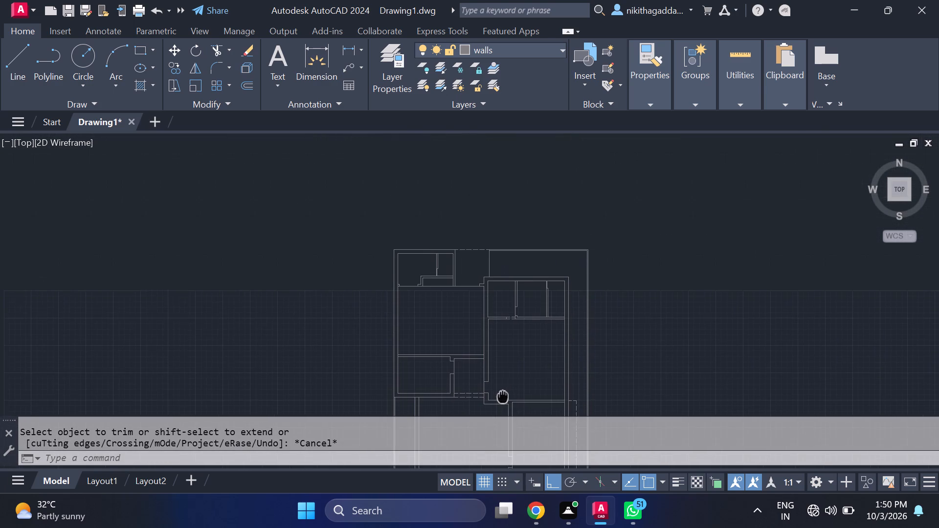
{"action": "middle_click_drag", "start_coordinate": [503, 396], "coordinate": [504, 328]}
{"action": "scroll", "coordinate": [492, 298], "scroll_direction": "up", "scroll_amount": 2}
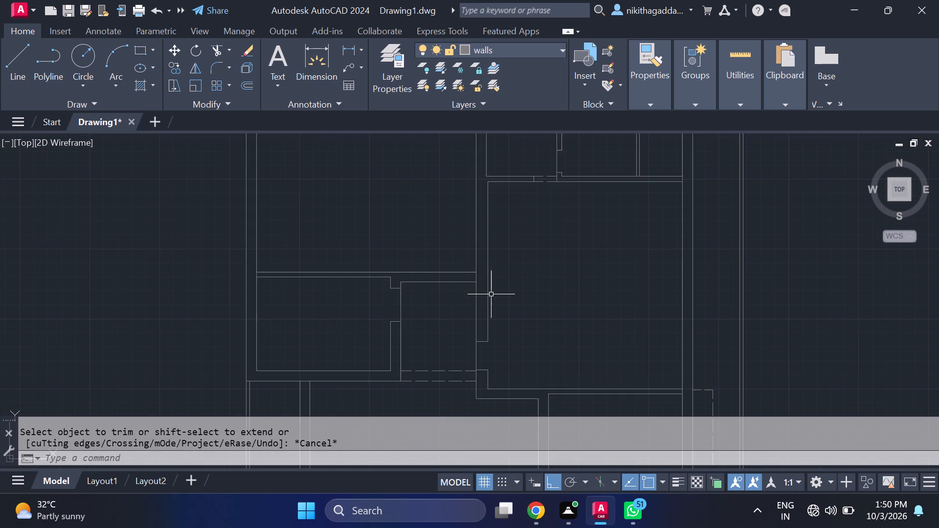
{"action": "key", "text": "l"}
{"action": "key", "text": "Return"}
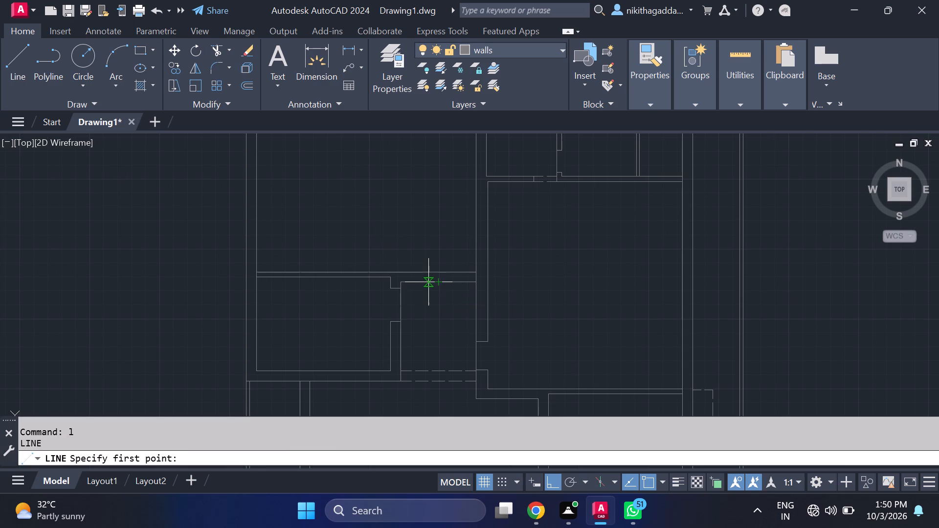
{"action": "scroll", "coordinate": [432, 277], "scroll_direction": "up", "scroll_amount": 2}
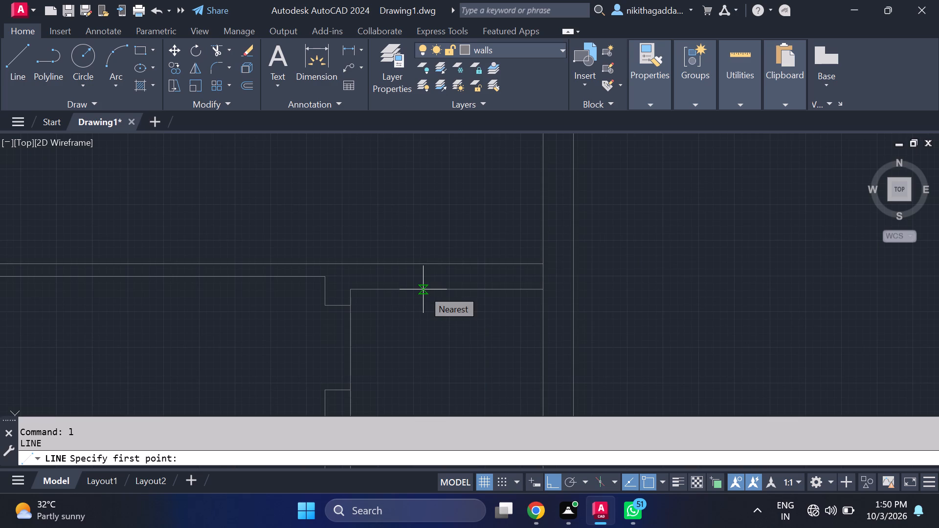
{"action": "left_click", "coordinate": [423, 289]}
{"action": "left_click", "coordinate": [425, 265]}
{"action": "key", "text": "Escape"}
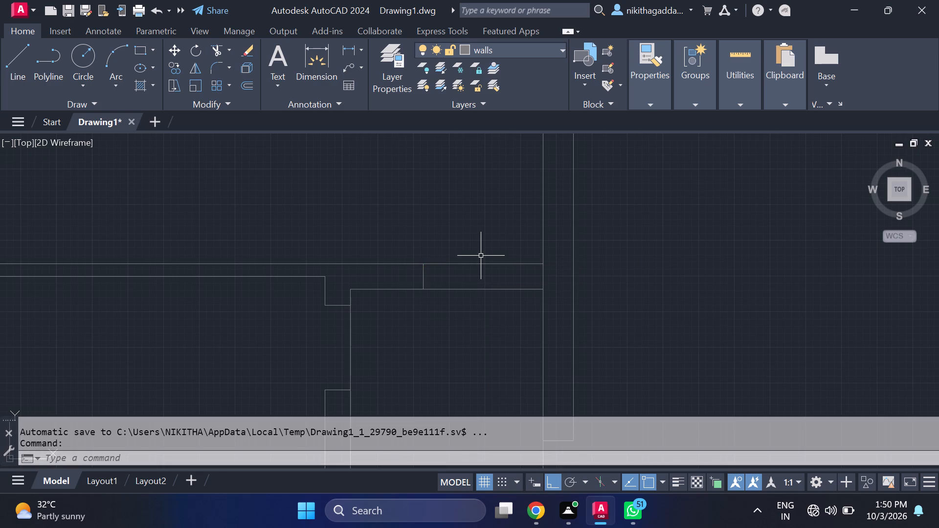
{"action": "key", "text": "space"}
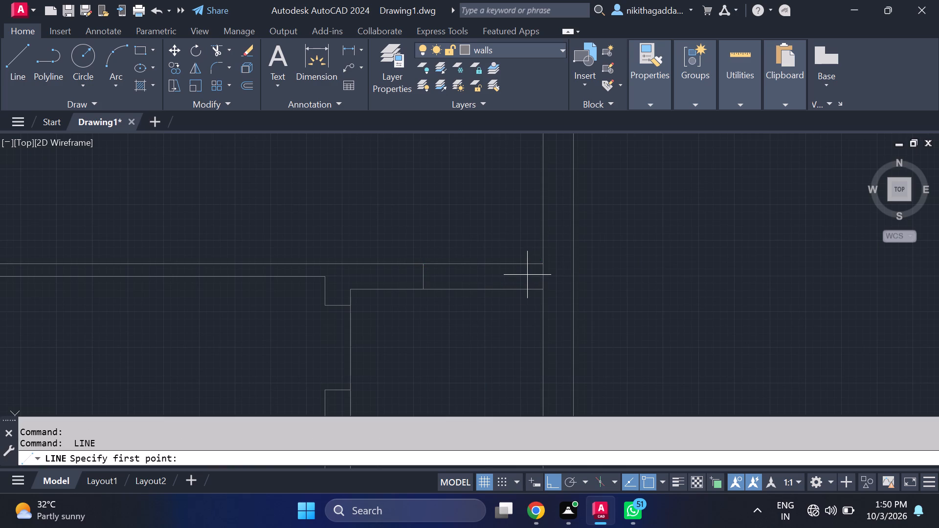
{"action": "left_click", "coordinate": [528, 265]}
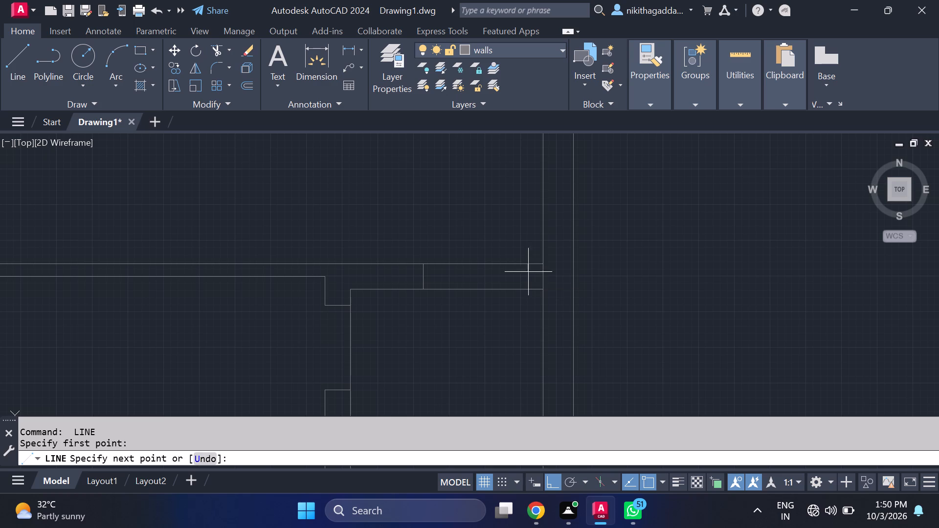
{"action": "left_click", "coordinate": [526, 288]}
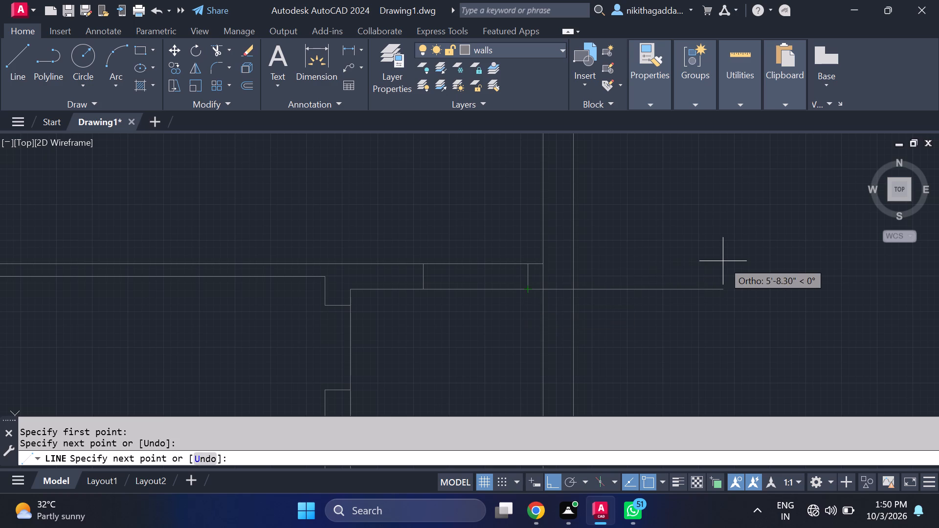
{"action": "key", "text": "Escape"}
Trim the passage's north wall line between the two short lines, and the line piece crossing the wall at its east end.
{"action": "type", "text": "tr"}
{"action": "key", "text": "Return"}
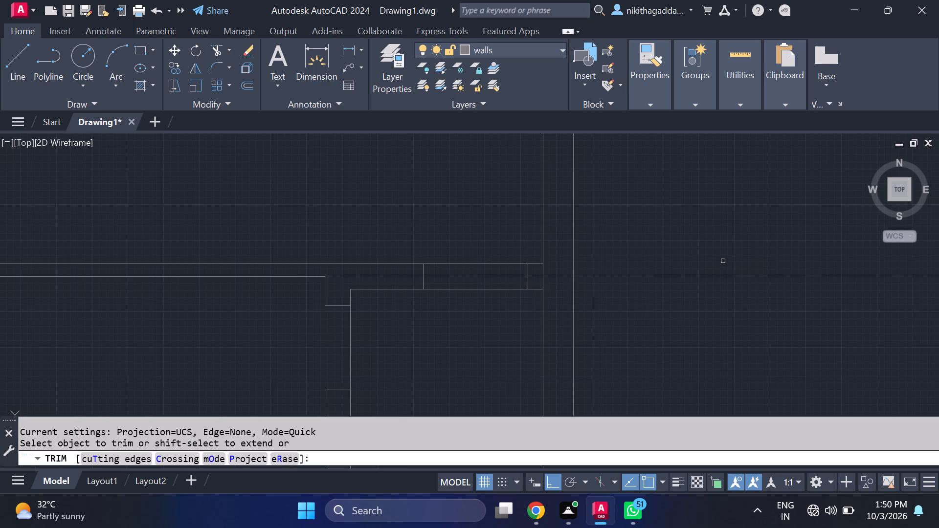
{"action": "left_click_drag", "start_coordinate": [472, 257], "coordinate": [470, 272]}
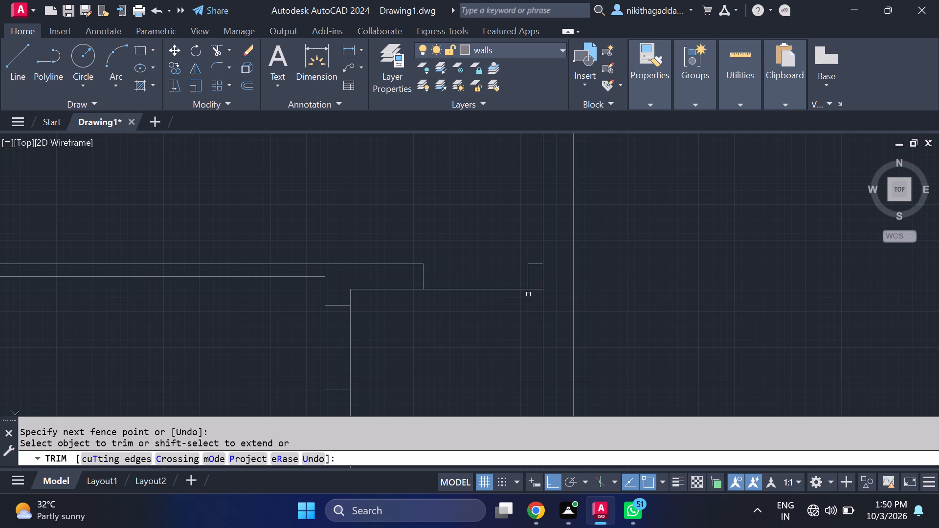
{"action": "left_click", "coordinate": [542, 275]}
{"action": "scroll", "coordinate": [649, 319], "scroll_direction": "down", "scroll_amount": 4}
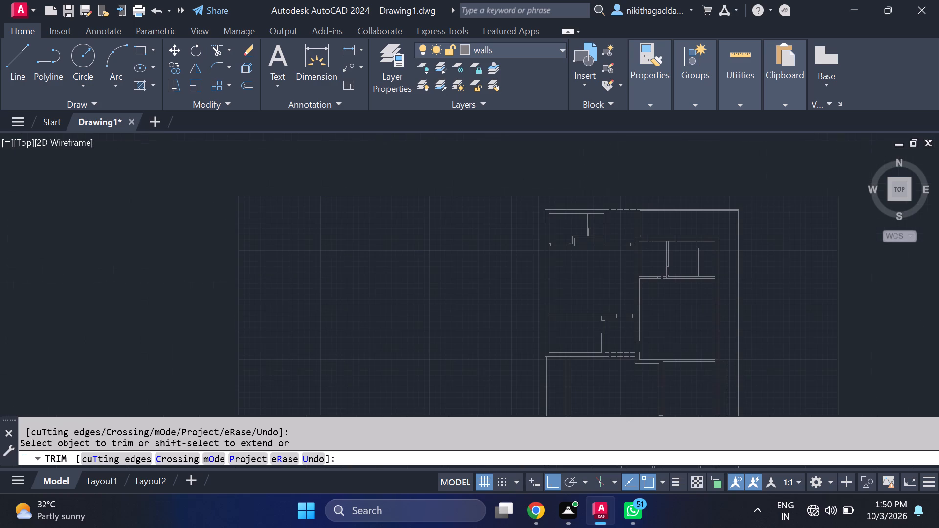
Trim the east wall's inner line where the wall between the large northeast room and the room south of it joins.
{"action": "middle_click_drag", "start_coordinate": [653, 304], "coordinate": [587, 214]}
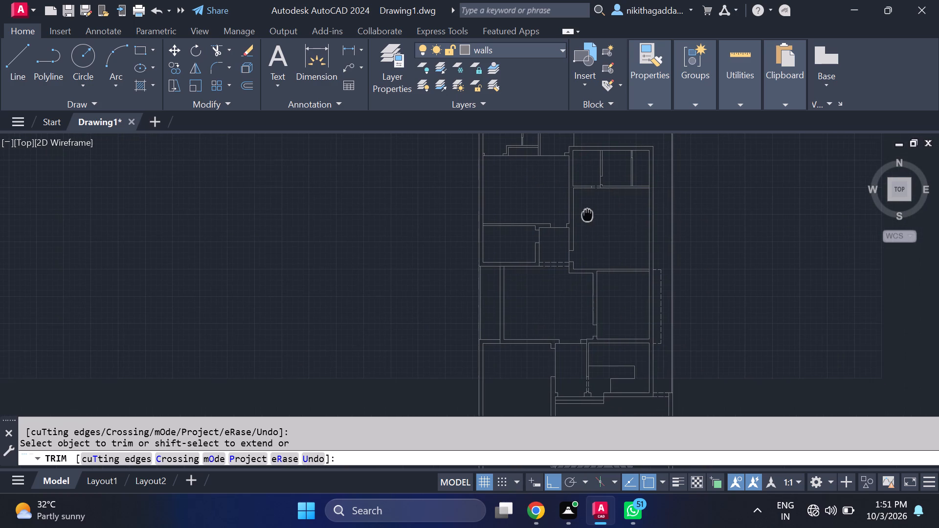
{"action": "middle_click_drag", "start_coordinate": [587, 214], "coordinate": [580, 293]}
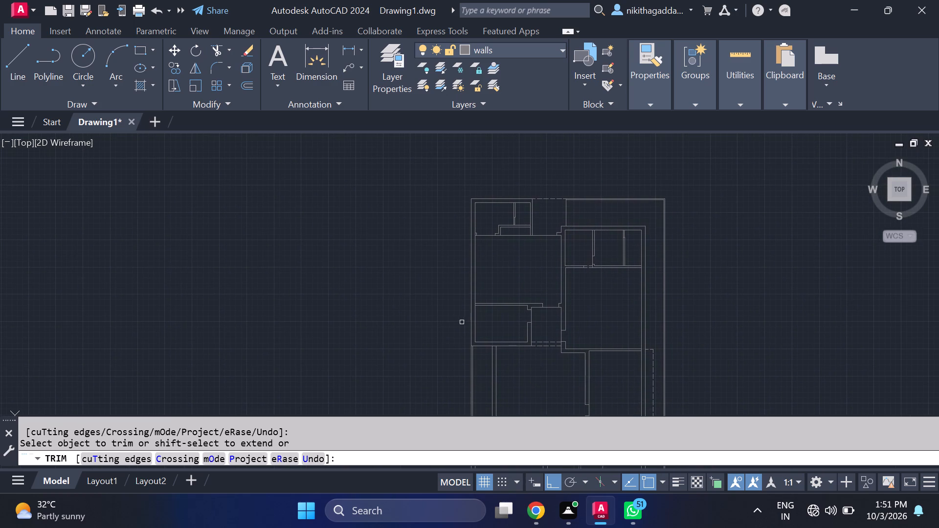
{"action": "middle_click_drag", "start_coordinate": [580, 330], "coordinate": [569, 291]}
{"action": "scroll", "coordinate": [572, 290], "scroll_direction": "down", "scroll_amount": 3}
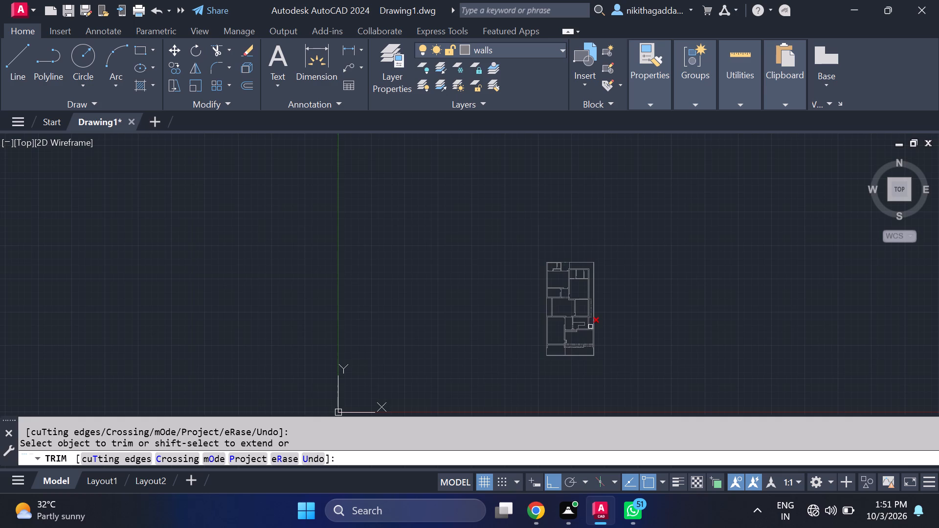
{"action": "scroll", "coordinate": [587, 327], "scroll_direction": "up", "scroll_amount": 2}
{"action": "scroll", "coordinate": [547, 251], "scroll_direction": "up", "scroll_amount": 2}
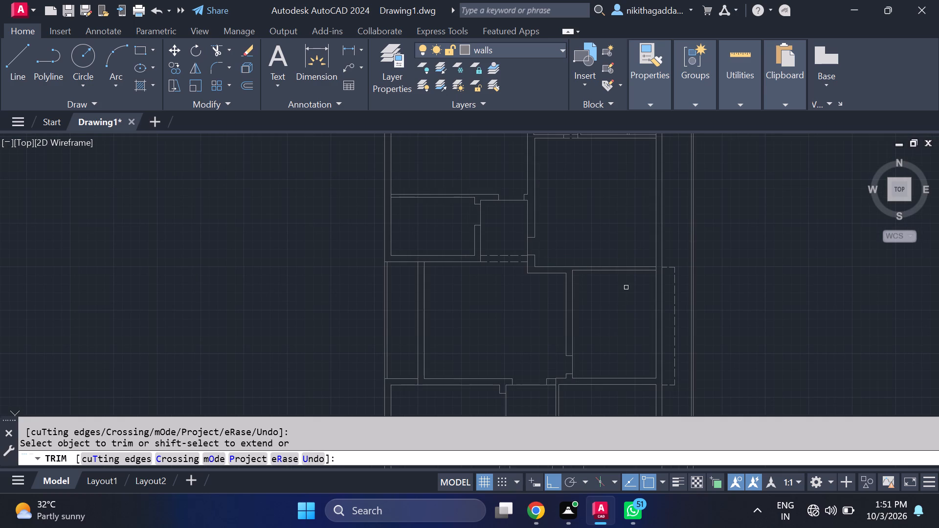
{"action": "scroll", "coordinate": [688, 245], "scroll_direction": "up", "scroll_amount": 2}
{"action": "scroll", "coordinate": [606, 305], "scroll_direction": "up", "scroll_amount": 3}
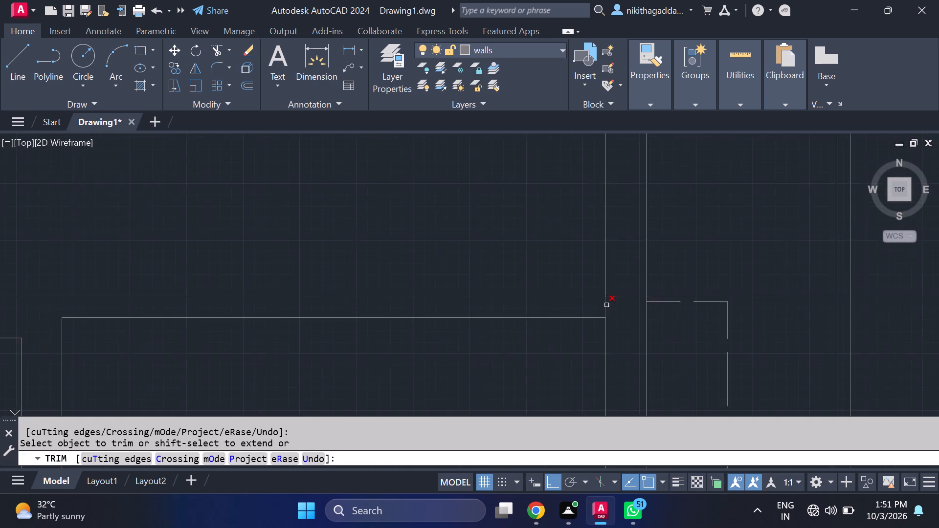
{"action": "left_click", "coordinate": [606, 305]}
Examine the southern rooms and the rest of the plan for leftover wall lines, then end trimming.
{"action": "scroll", "coordinate": [625, 300], "scroll_direction": "down", "scroll_amount": 4}
{"action": "middle_click_drag", "start_coordinate": [706, 357], "coordinate": [708, 292]}
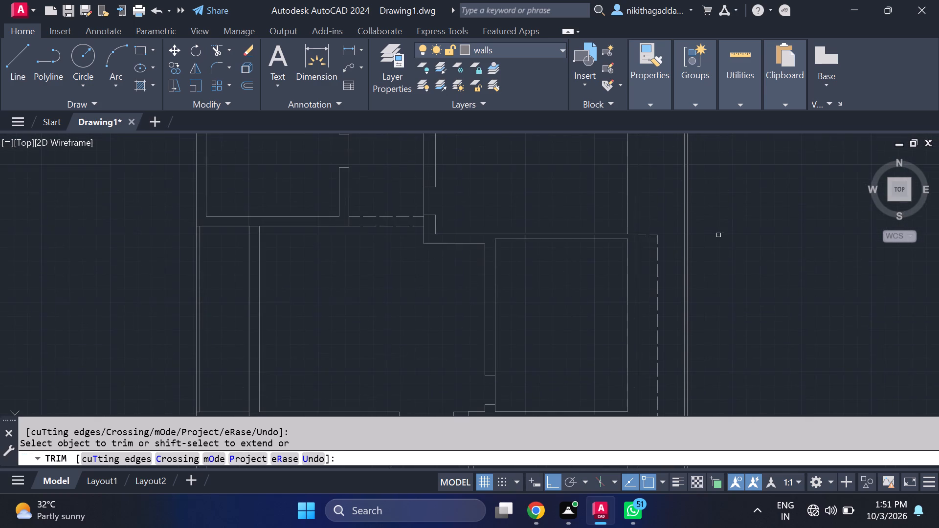
{"action": "scroll", "coordinate": [718, 236], "scroll_direction": "down", "scroll_amount": 4}
{"action": "scroll", "coordinate": [694, 284], "scroll_direction": "up", "scroll_amount": 2}
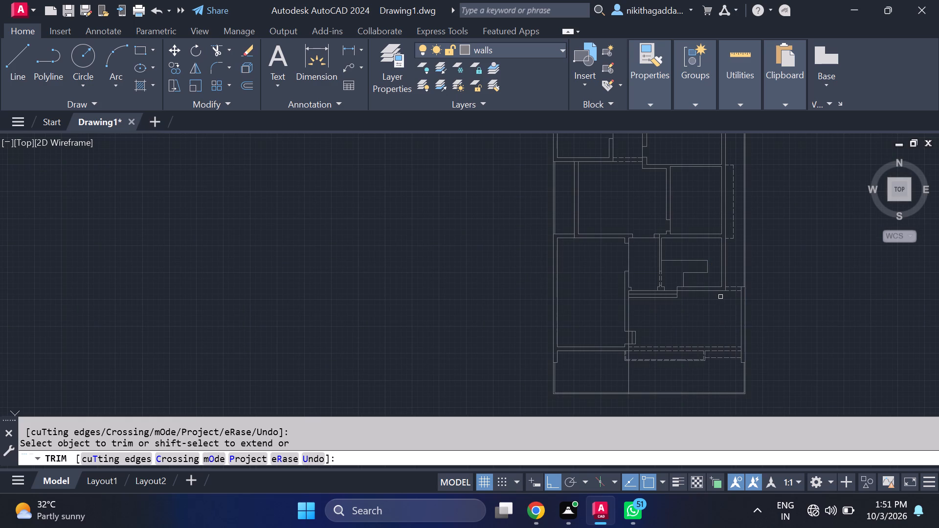
{"action": "scroll", "coordinate": [694, 317], "scroll_direction": "up", "scroll_amount": 3}
{"action": "scroll", "coordinate": [691, 321], "scroll_direction": "down", "scroll_amount": 2}
{"action": "middle_click_drag", "start_coordinate": [630, 345], "coordinate": [606, 311]}
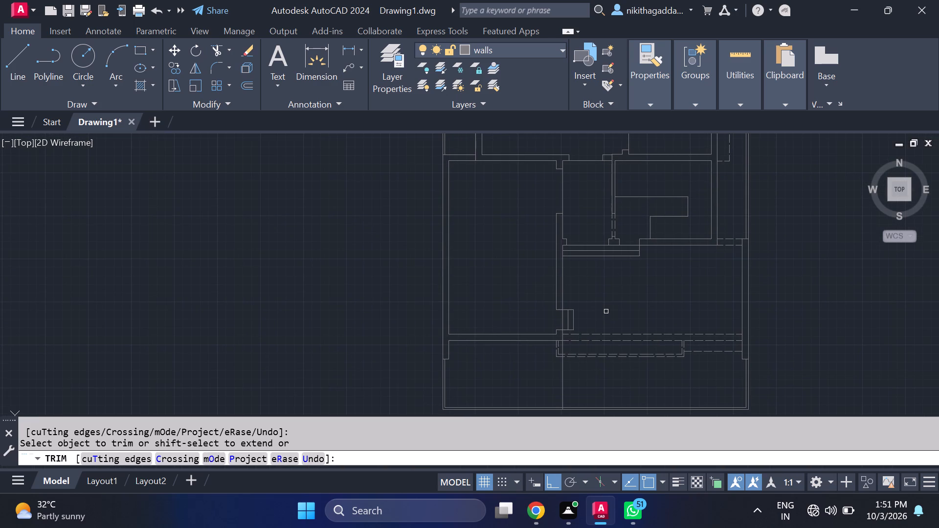
{"action": "scroll", "coordinate": [630, 307], "scroll_direction": "up", "scroll_amount": 1}
{"action": "scroll", "coordinate": [630, 310], "scroll_direction": "down", "scroll_amount": 2}
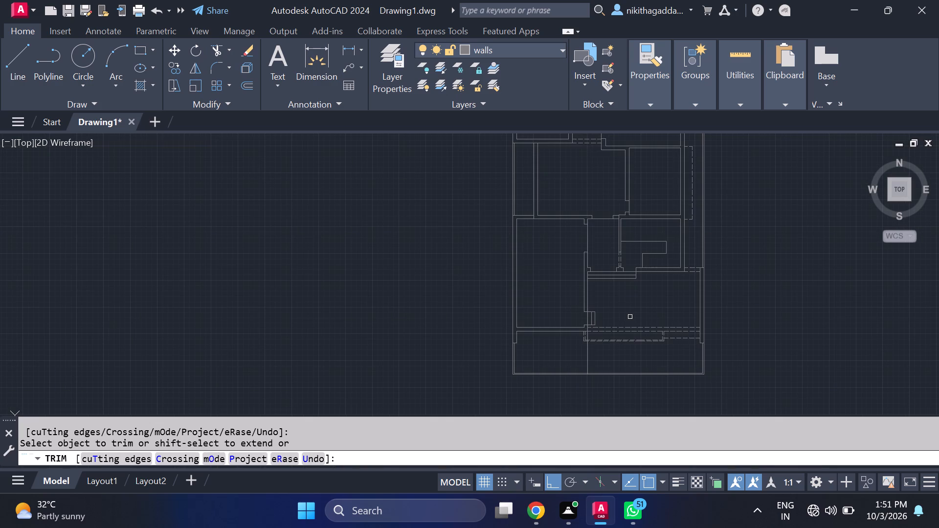
{"action": "scroll", "coordinate": [639, 315], "scroll_direction": "up", "scroll_amount": 1}
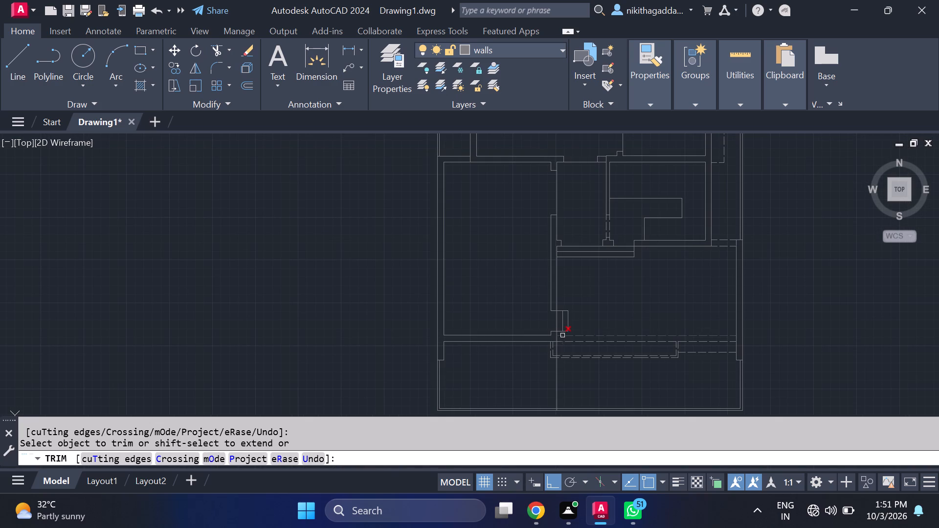
{"action": "scroll", "coordinate": [564, 334], "scroll_direction": "up", "scroll_amount": 2}
{"action": "scroll", "coordinate": [615, 314], "scroll_direction": "down", "scroll_amount": 4}
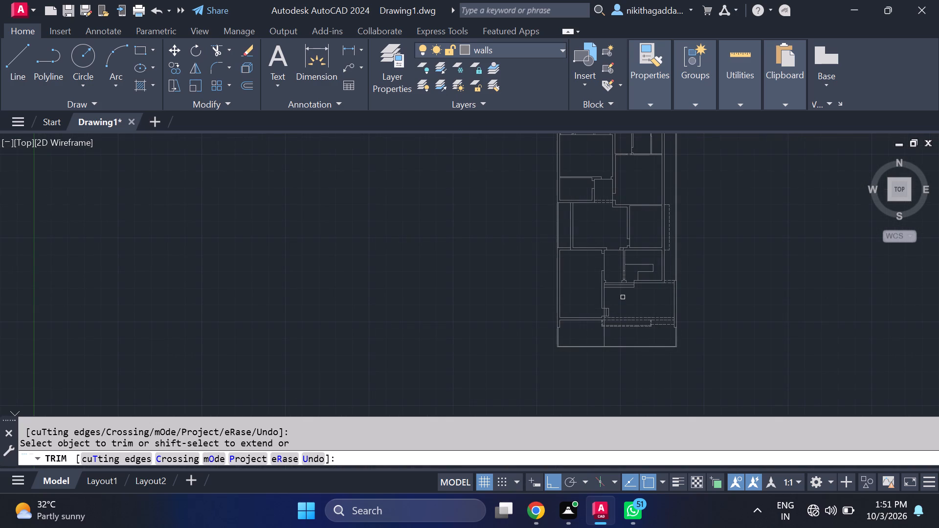
{"action": "scroll", "coordinate": [604, 325], "scroll_direction": "up", "scroll_amount": 2}
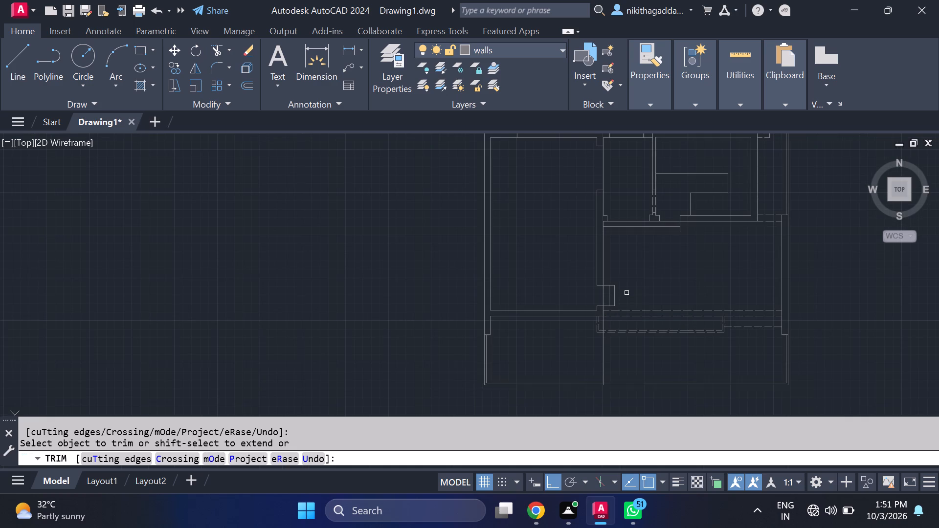
{"action": "middle_click_drag", "start_coordinate": [626, 296], "coordinate": [557, 380]}
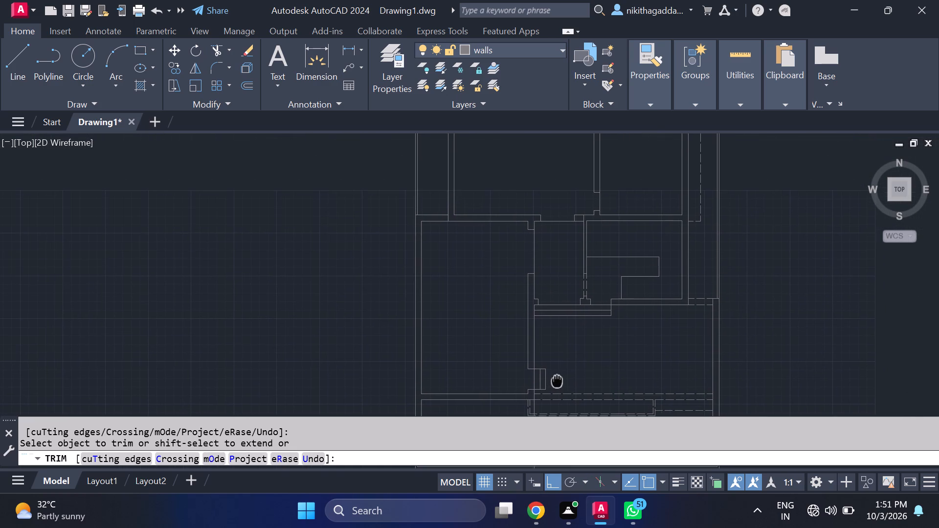
{"action": "middle_click_drag", "start_coordinate": [557, 380], "coordinate": [516, 225]}
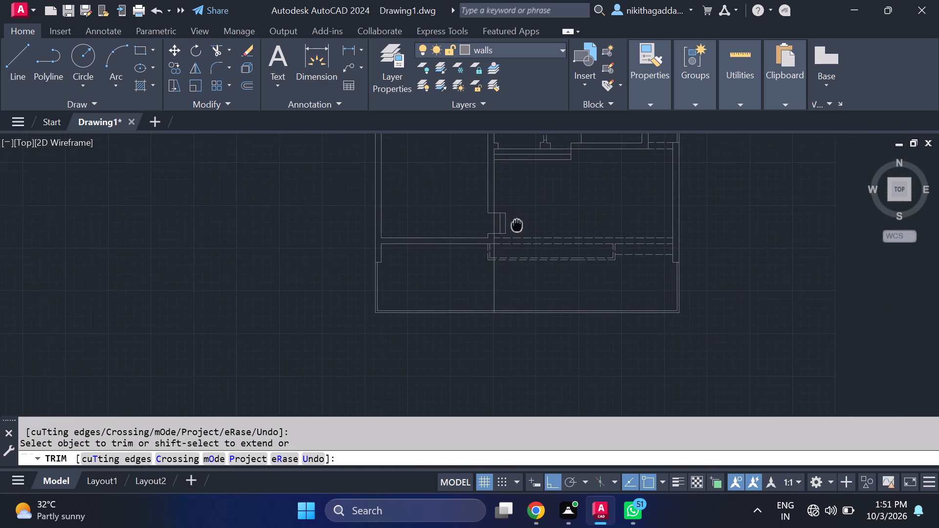
{"action": "middle_click_drag", "start_coordinate": [516, 225], "coordinate": [561, 292]}
{"action": "scroll", "coordinate": [511, 214], "scroll_direction": "down", "scroll_amount": 1}
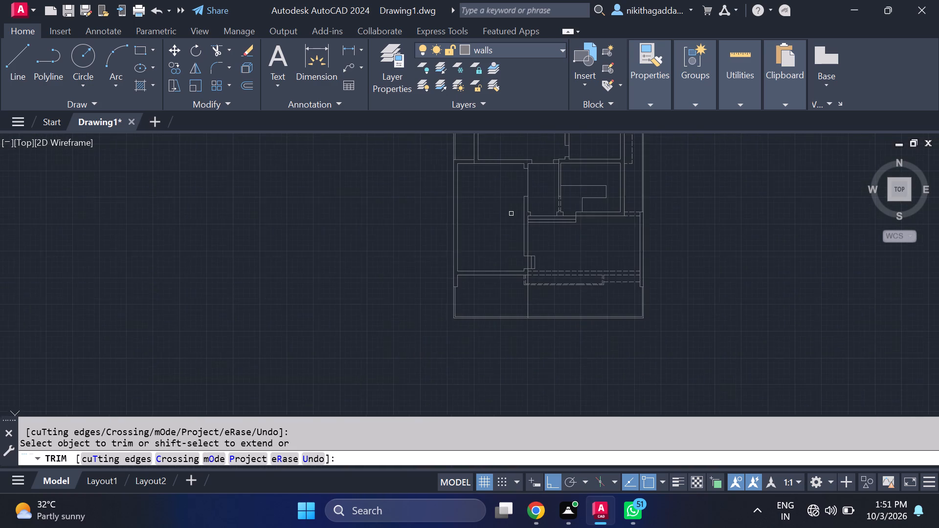
{"action": "scroll", "coordinate": [511, 214], "scroll_direction": "down", "scroll_amount": 1}
{"action": "middle_click_drag", "start_coordinate": [516, 184], "coordinate": [505, 297]}
{"action": "scroll", "coordinate": [489, 288], "scroll_direction": "up", "scroll_amount": 2}
{"action": "key", "text": "Escape"}
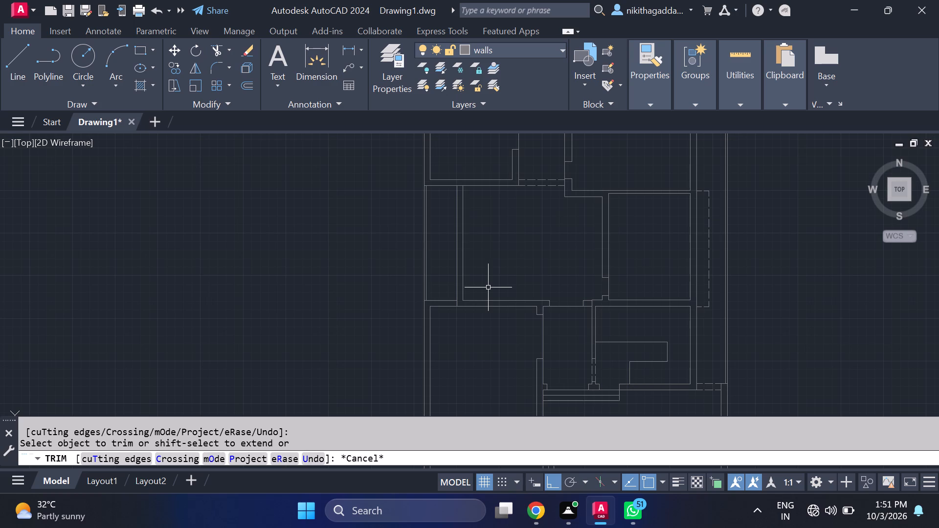
Draw a horizontal line across the narrow western space near its south end, from its east wall to the outermost west wall line.
{"action": "key", "text": "l"}
{"action": "key", "text": "Return"}
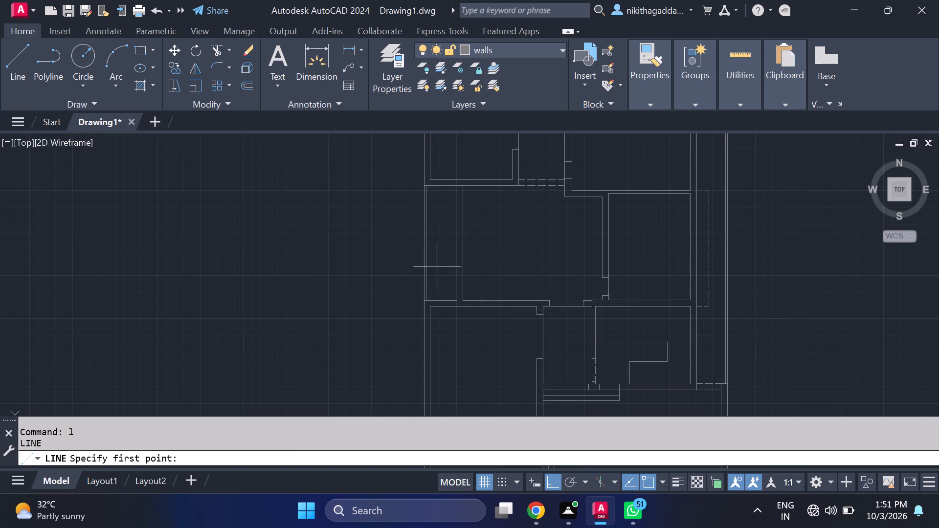
{"action": "middle_click_drag", "start_coordinate": [440, 237], "coordinate": [453, 311]}
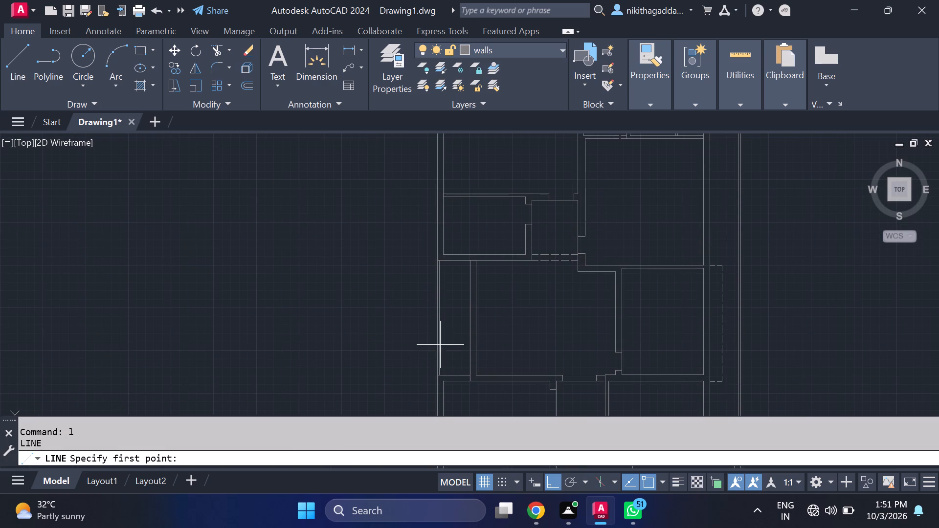
{"action": "scroll", "coordinate": [458, 352], "scroll_direction": "up", "scroll_amount": 2}
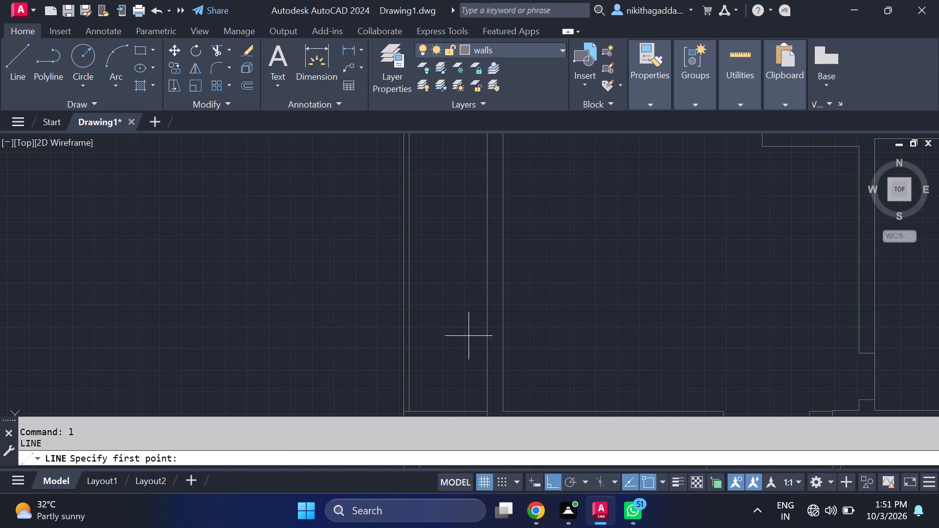
{"action": "scroll", "coordinate": [474, 305], "scroll_direction": "down", "scroll_amount": 3}
{"action": "scroll", "coordinate": [474, 302], "scroll_direction": "up", "scroll_amount": 2}
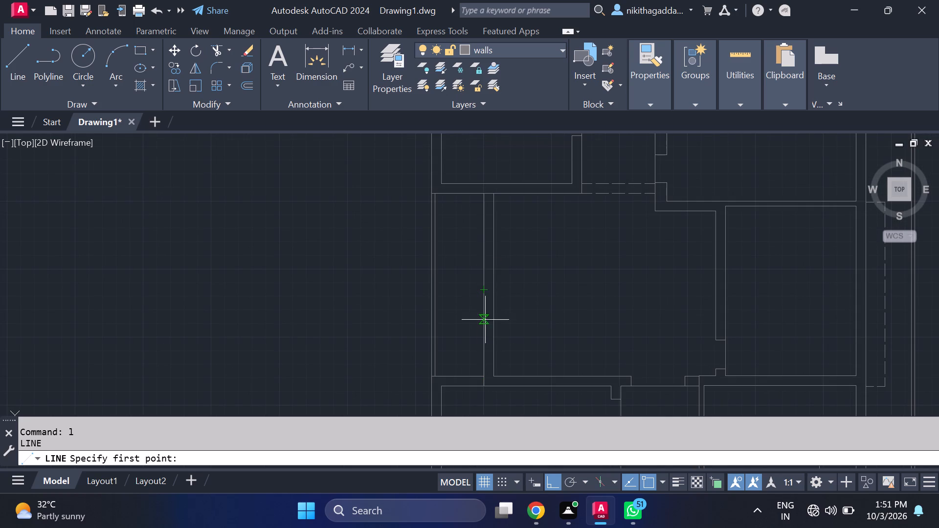
{"action": "left_click_drag", "start_coordinate": [482, 335], "coordinate": [483, 336]}
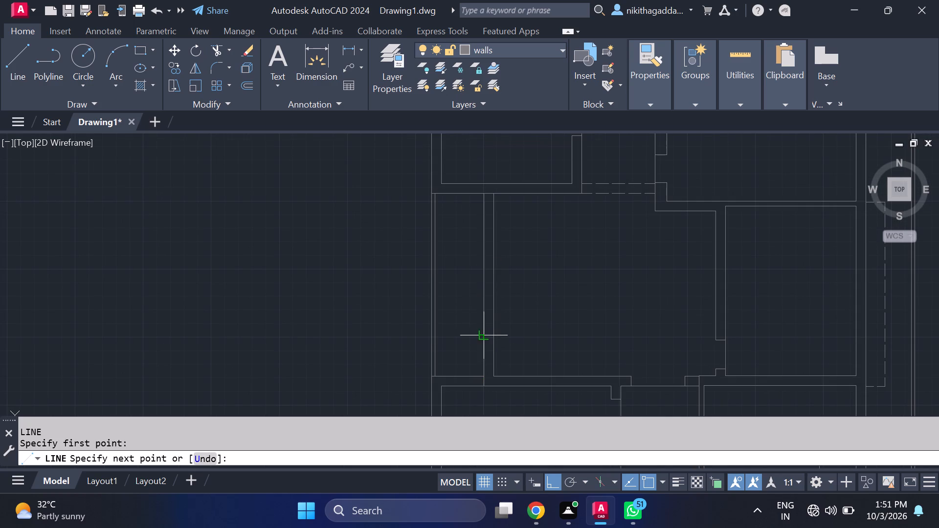
{"action": "left_click_drag", "start_coordinate": [483, 336], "coordinate": [478, 338]}
{"action": "scroll", "coordinate": [437, 332], "scroll_direction": "up", "scroll_amount": 2}
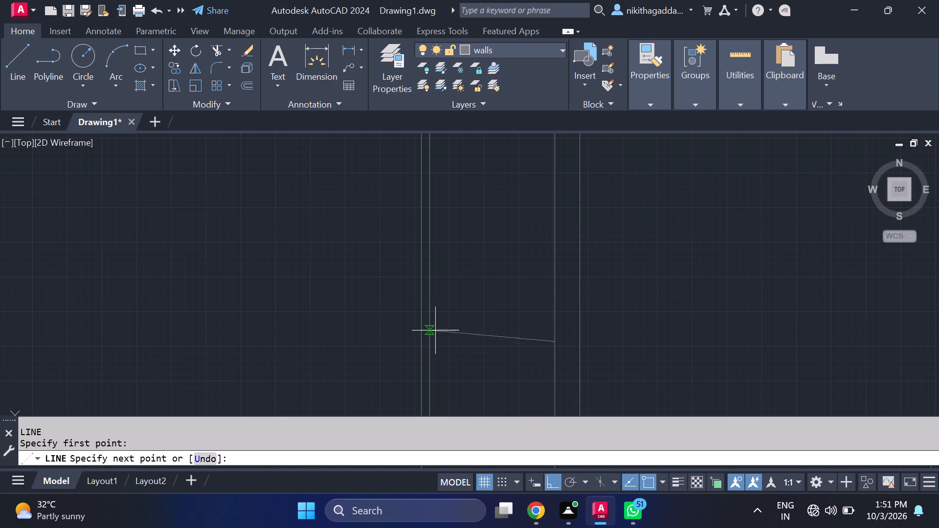
{"action": "left_click", "coordinate": [420, 344]}
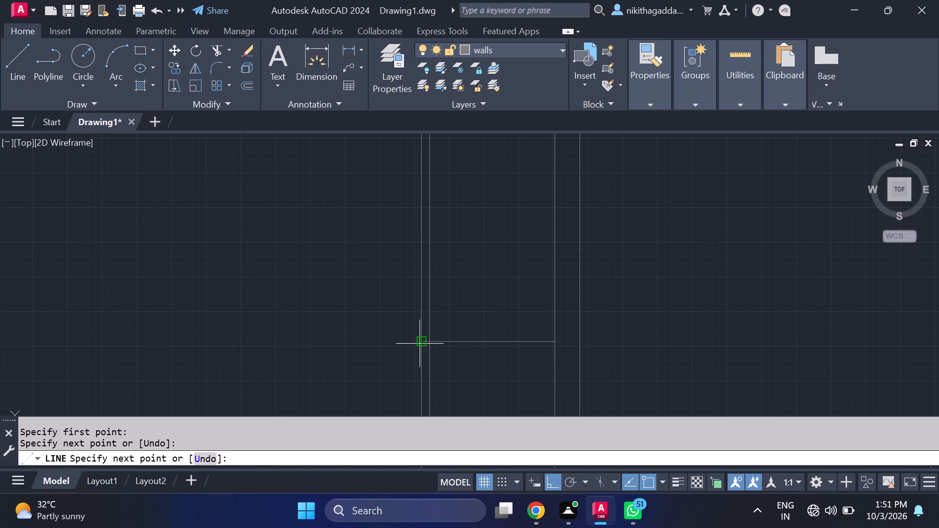
{"action": "key", "text": "Escape"}
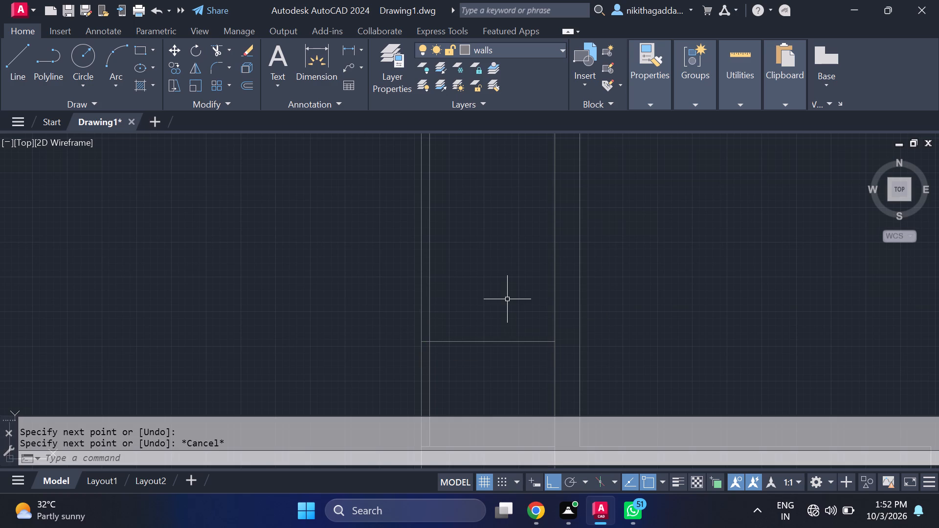
Trim both lines of the narrow western space's outer wall between the new cross line and the space's south wall.
{"action": "scroll", "coordinate": [518, 289], "scroll_direction": "down", "scroll_amount": 2}
{"action": "type", "text": "tr"}
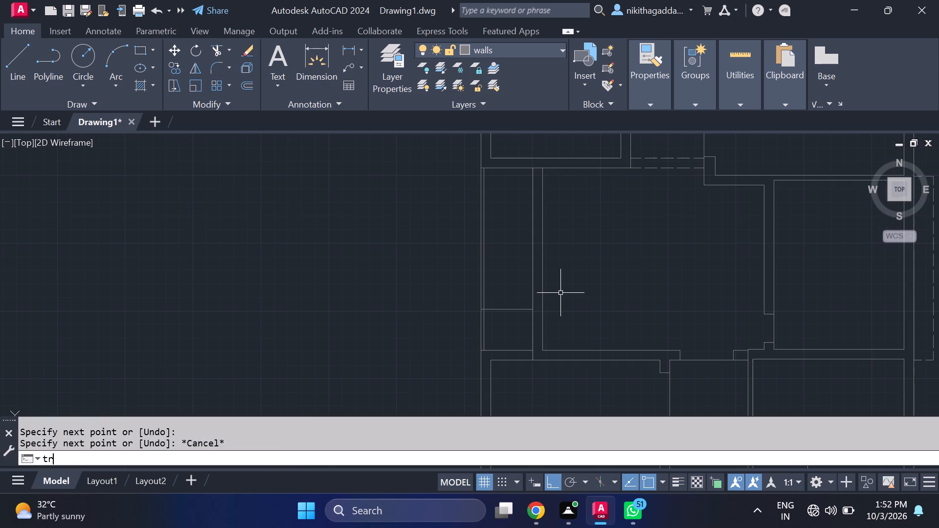
{"action": "key", "text": "Return"}
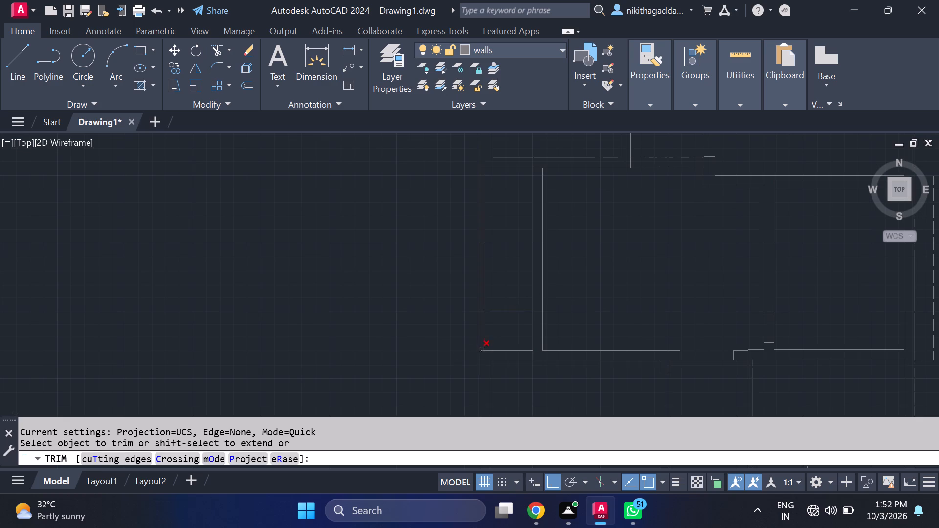
{"action": "left_click", "coordinate": [484, 338]}
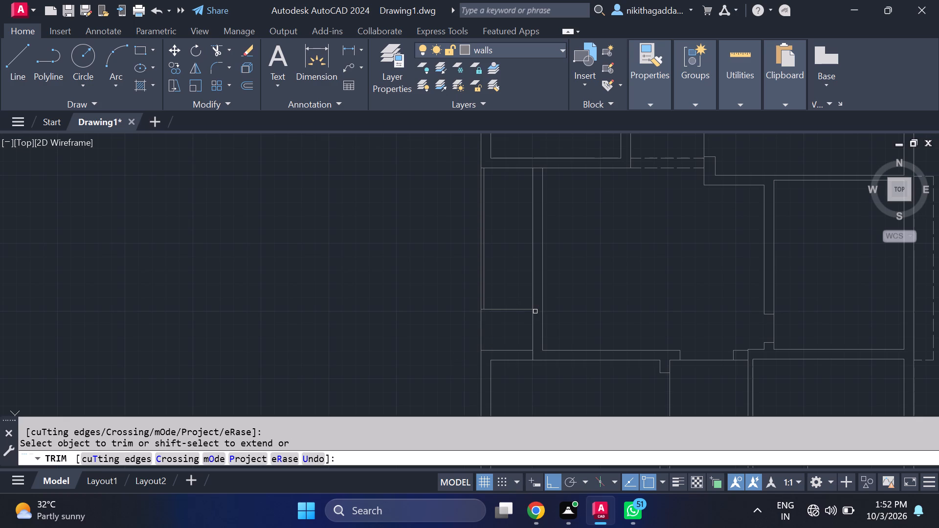
{"action": "key", "text": "Escape"}
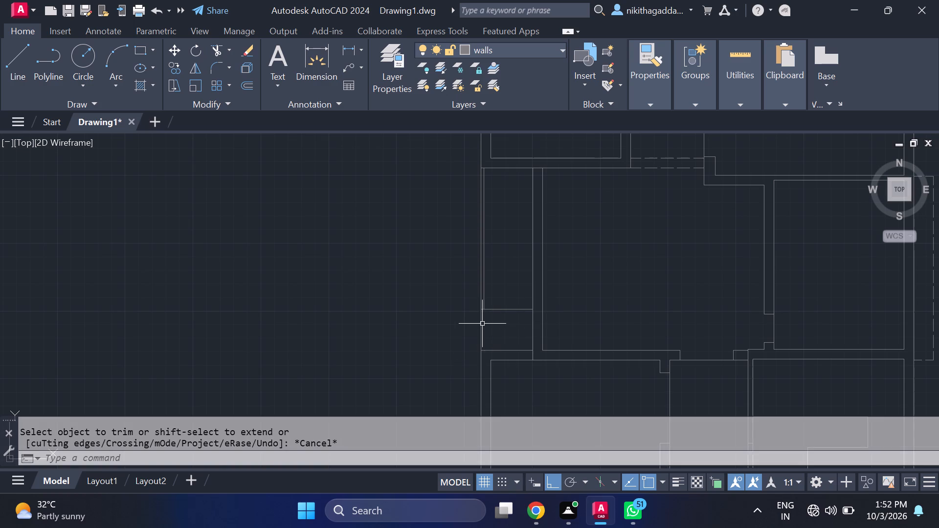
{"action": "left_click", "coordinate": [485, 325]}
{"action": "left_click", "coordinate": [472, 334]}
{"action": "key", "text": "Escape"}
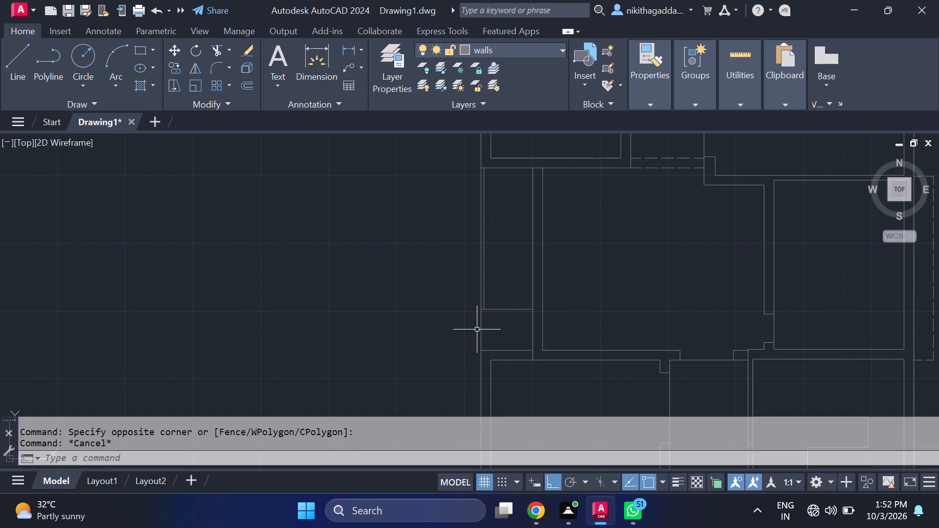
{"action": "type", "text": "tr"}
{"action": "key", "text": "Return"}
{"action": "left_click", "coordinate": [483, 336]}
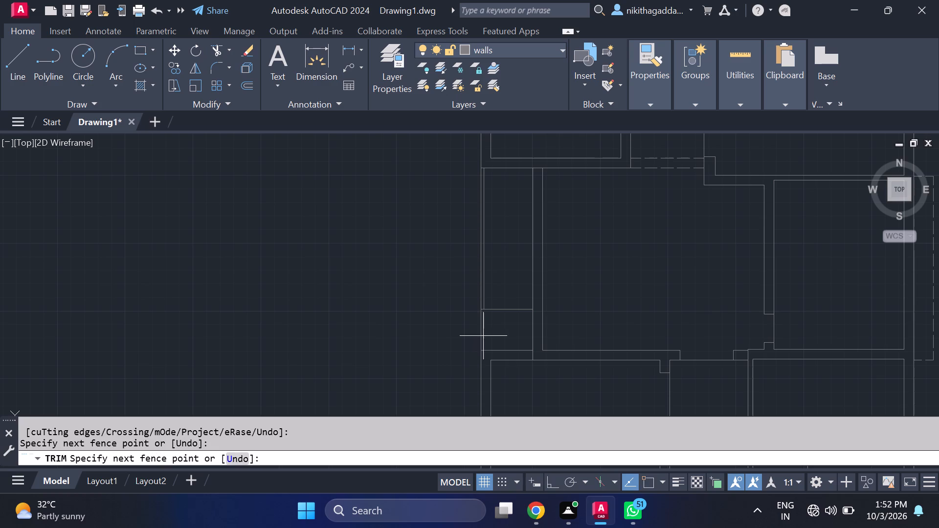
{"action": "left_click", "coordinate": [469, 331]}
{"action": "key", "text": "Escape"}
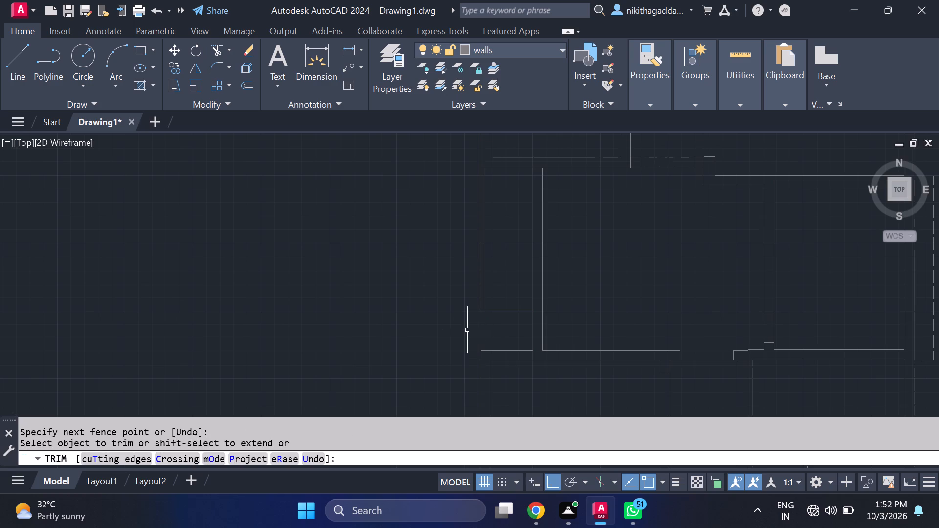
Start a new line with the Line command.
{"action": "key", "text": "l"}
{"action": "key", "text": "Return"}
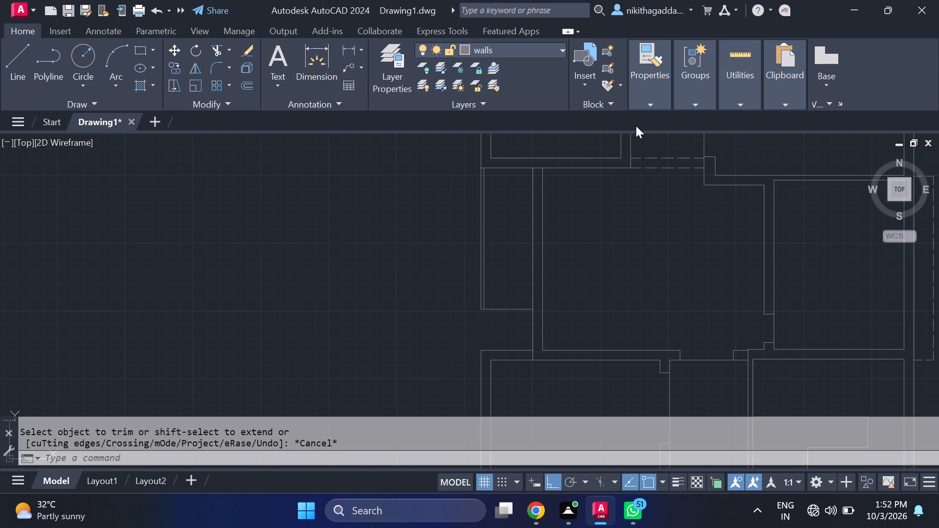
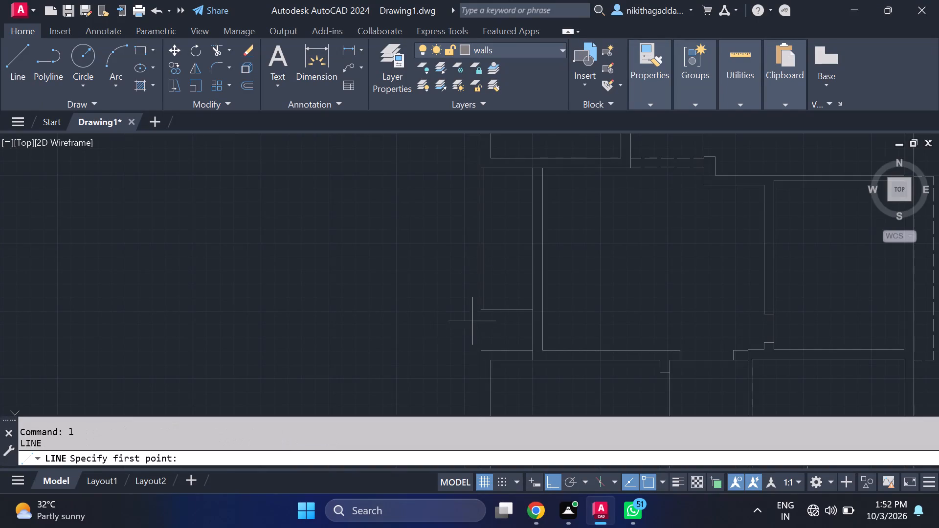
Draw a vertical line closing the outer wall opening, from the cross line's west end to the narrow western space's south wall.
{"action": "scroll", "coordinate": [480, 307], "scroll_direction": "up", "scroll_amount": 2}
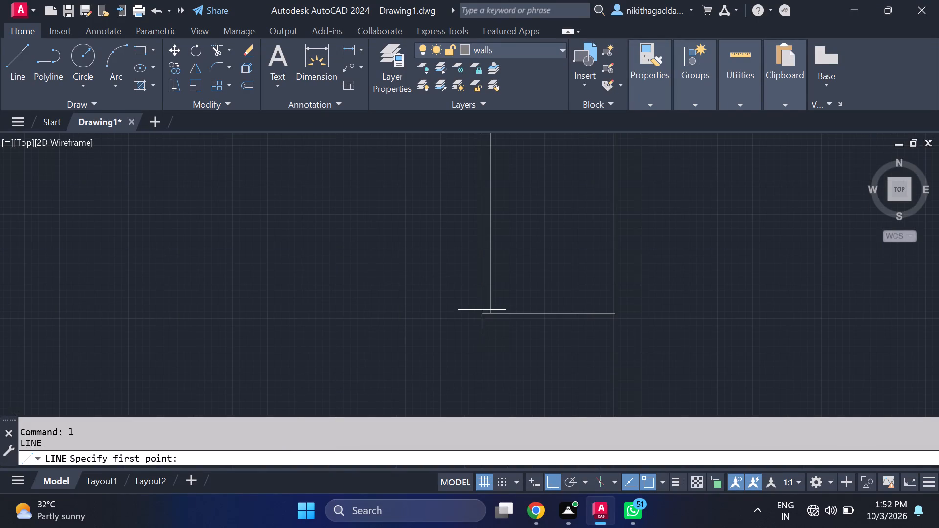
{"action": "left_click", "coordinate": [483, 308]}
{"action": "scroll", "coordinate": [487, 352], "scroll_direction": "down", "scroll_amount": 2}
{"action": "middle_click_drag", "start_coordinate": [487, 353], "coordinate": [481, 325]}
{"action": "scroll", "coordinate": [483, 334], "scroll_direction": "up", "scroll_amount": 2}
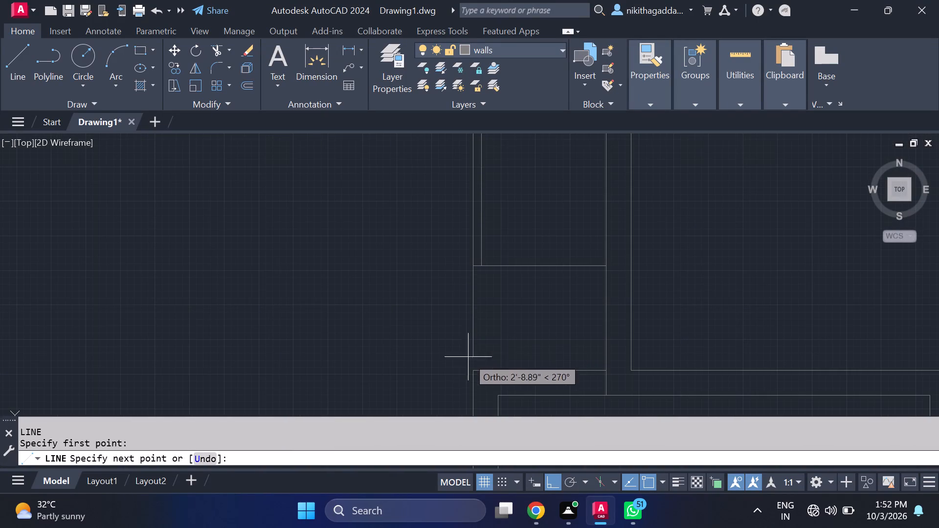
{"action": "left_click", "coordinate": [475, 371]}
{"action": "key", "text": "Escape"}
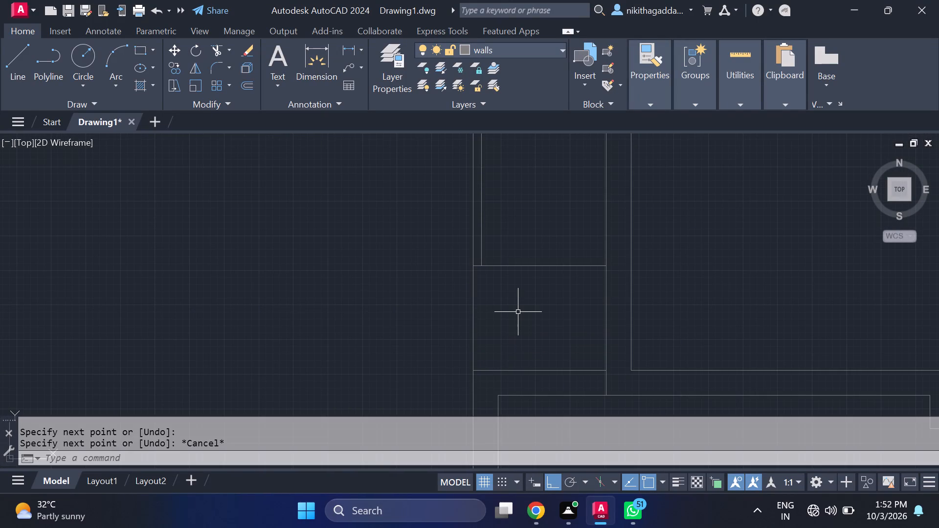
Set the linetype of the cross line and the new vertical line at the opening to ACAD_ISO02W100.
{"action": "left_click", "coordinate": [562, 249]}
{"action": "left_click", "coordinate": [524, 285]}
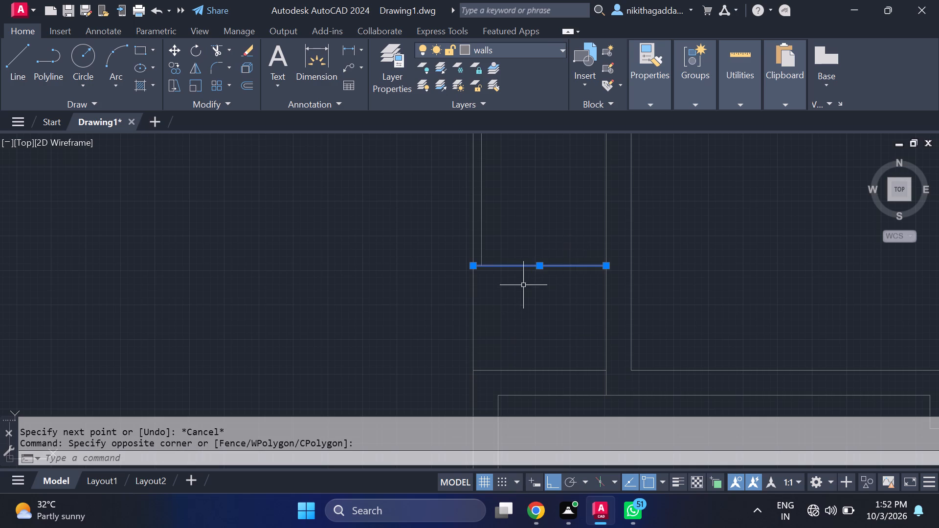
{"action": "left_click_drag", "start_coordinate": [504, 313], "coordinate": [494, 321]}
{"action": "left_click", "coordinate": [424, 354]}
{"action": "left_click", "coordinate": [648, 105]}
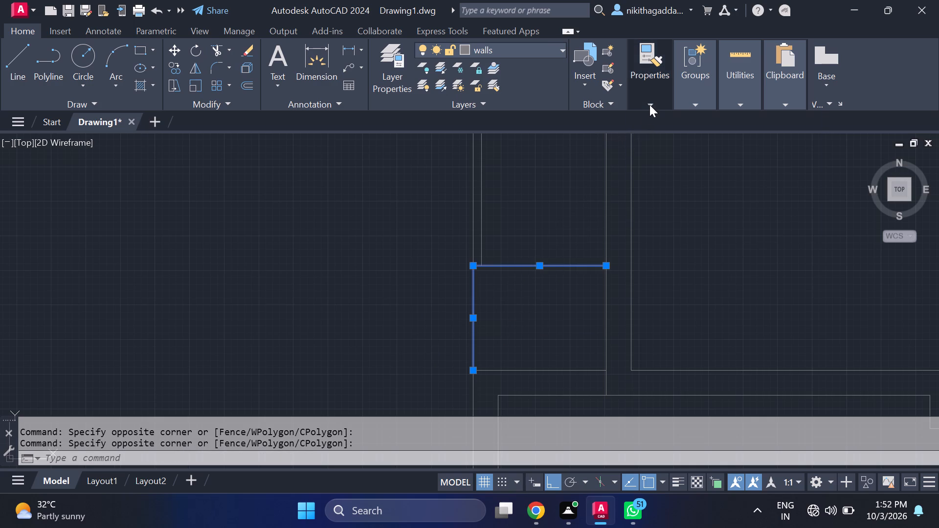
{"action": "left_click", "coordinate": [807, 159]}
{"action": "left_click", "coordinate": [776, 198]}
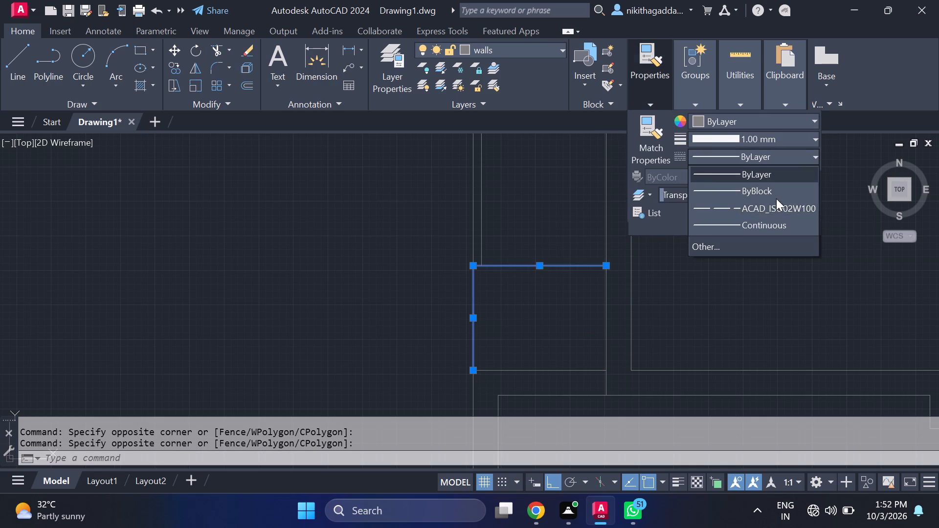
{"action": "left_click", "coordinate": [792, 160]}
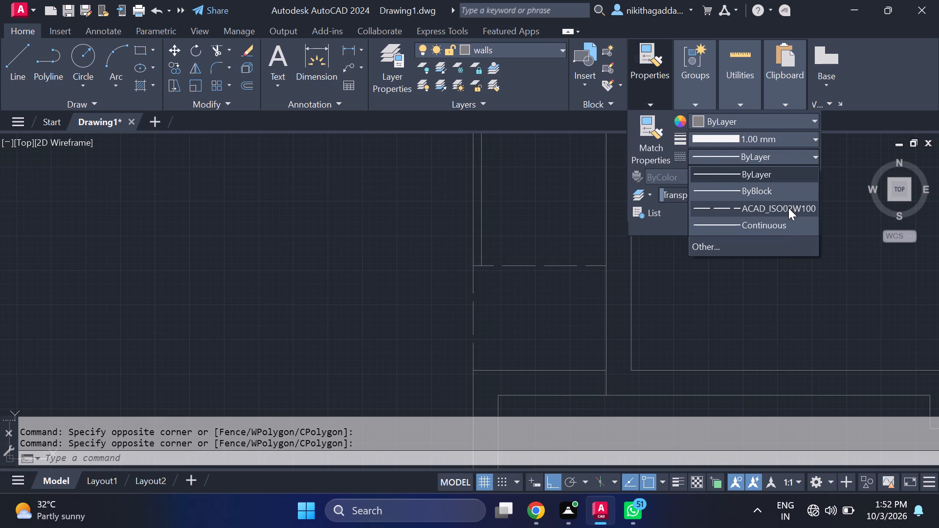
{"action": "left_click", "coordinate": [788, 208]}
{"action": "key", "text": "Escape"}
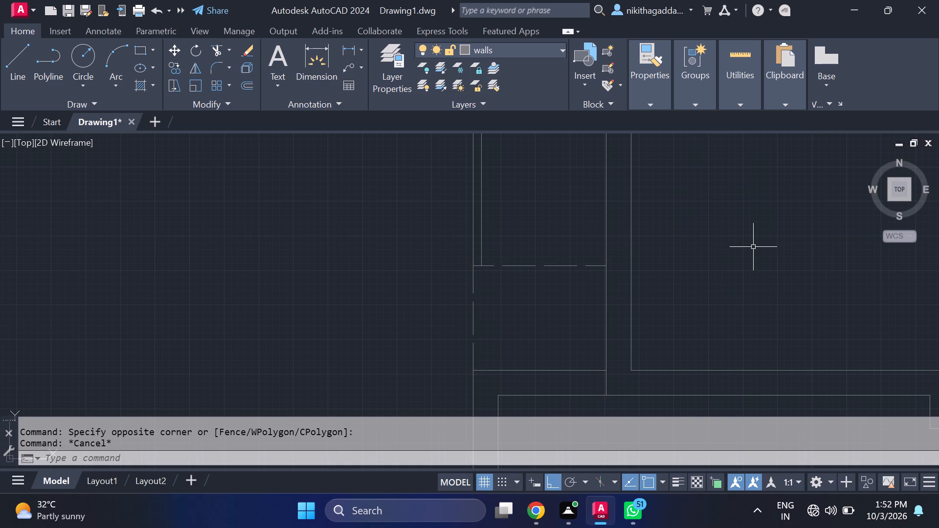
Trim the short horizontal piece between the two outer west wall lines at the narrow western space's north end.
{"action": "scroll", "coordinate": [738, 201], "scroll_direction": "down", "scroll_amount": 4}
{"action": "middle_click_drag", "start_coordinate": [743, 216], "coordinate": [569, 312]}
{"action": "scroll", "coordinate": [545, 312], "scroll_direction": "up", "scroll_amount": 2}
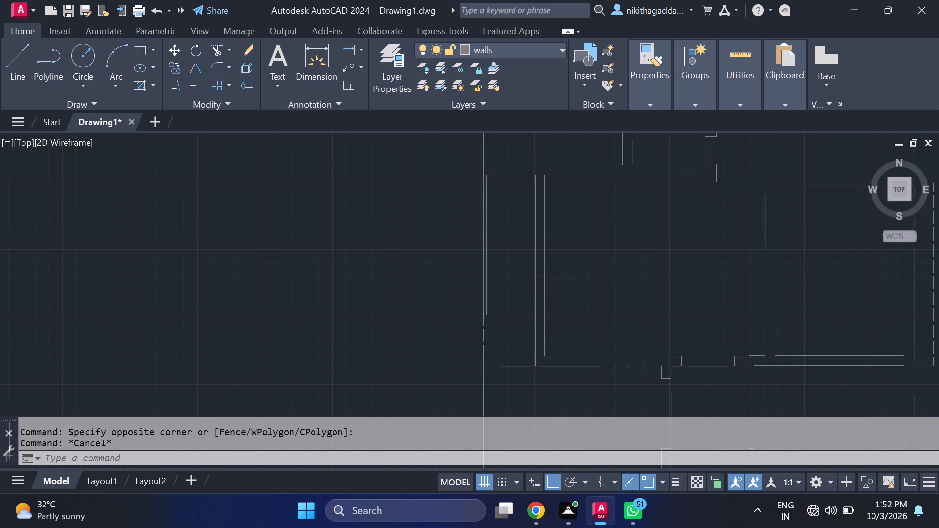
{"action": "scroll", "coordinate": [499, 178], "scroll_direction": "up", "scroll_amount": 3}
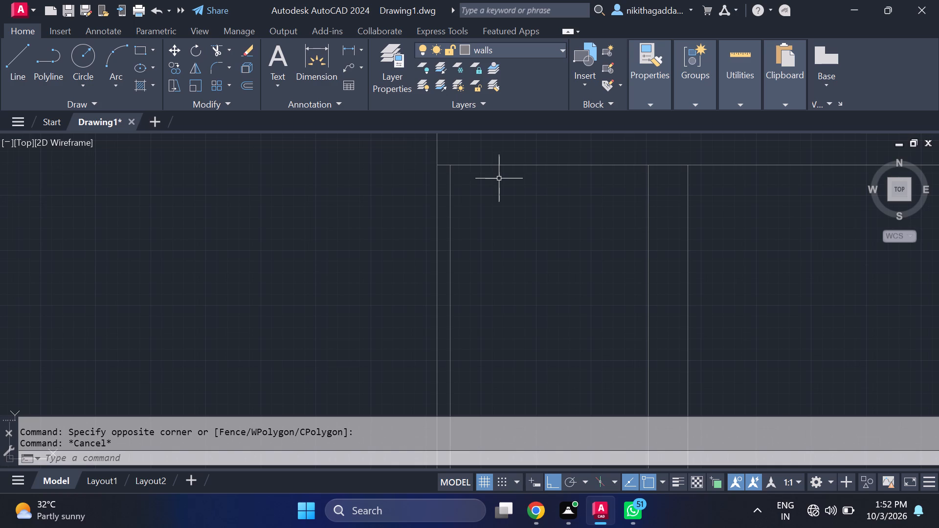
{"action": "middle_click_drag", "start_coordinate": [496, 201], "coordinate": [479, 341]}
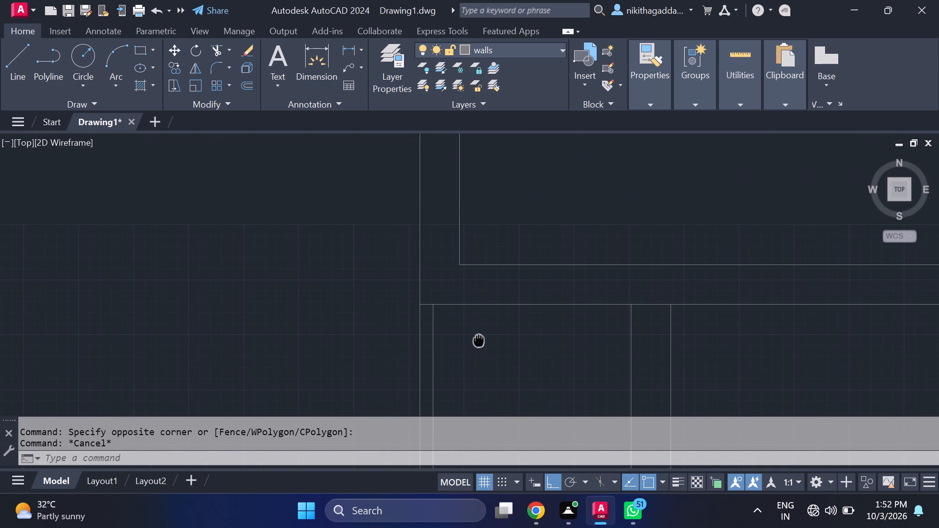
{"action": "middle_click_drag", "start_coordinate": [479, 341], "coordinate": [478, 341]}
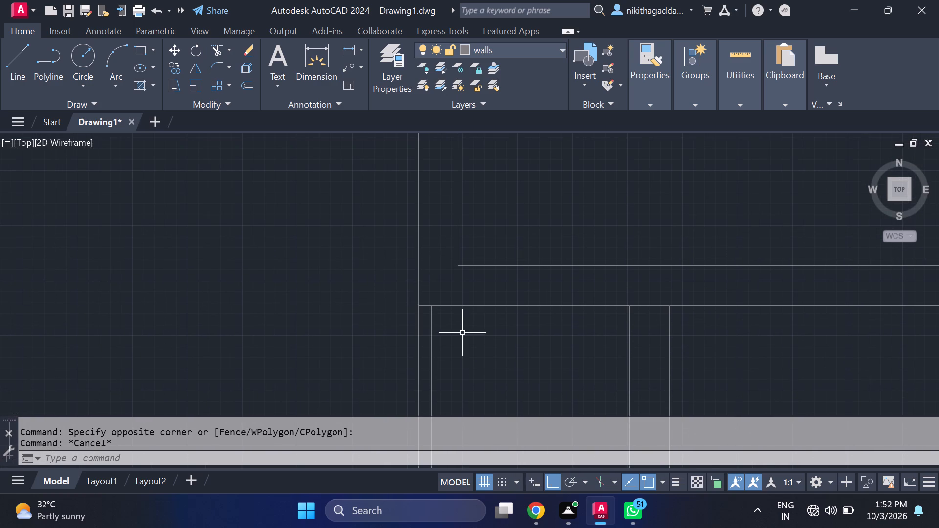
{"action": "key", "text": "t"}
{"action": "key", "text": "r"}
{"action": "key", "text": "Return"}
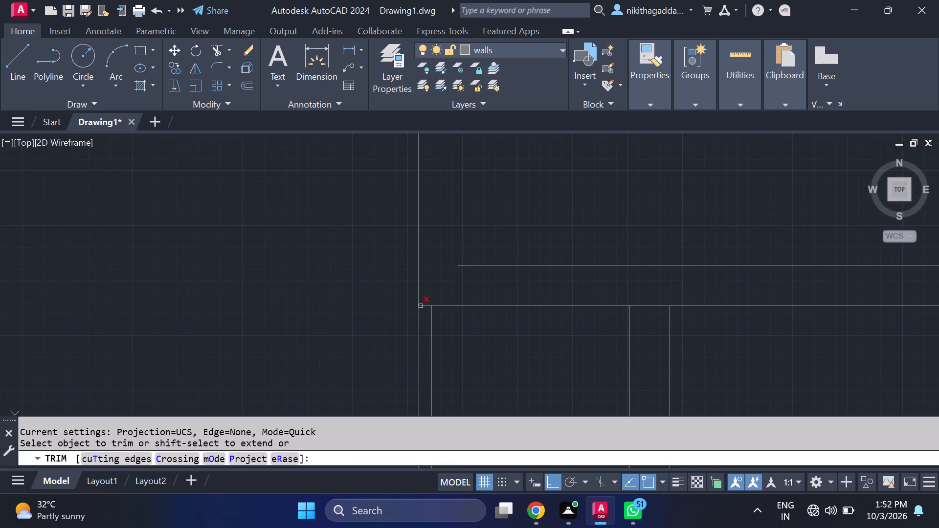
{"action": "left_click", "coordinate": [427, 308]}
{"action": "scroll", "coordinate": [535, 318], "scroll_direction": "down", "scroll_amount": 3}
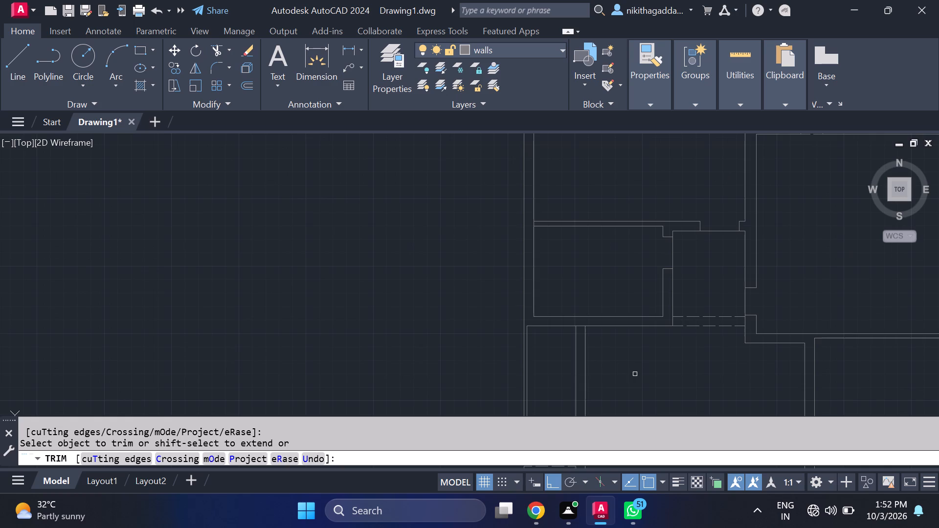
{"action": "middle_click_drag", "start_coordinate": [634, 374], "coordinate": [604, 318]}
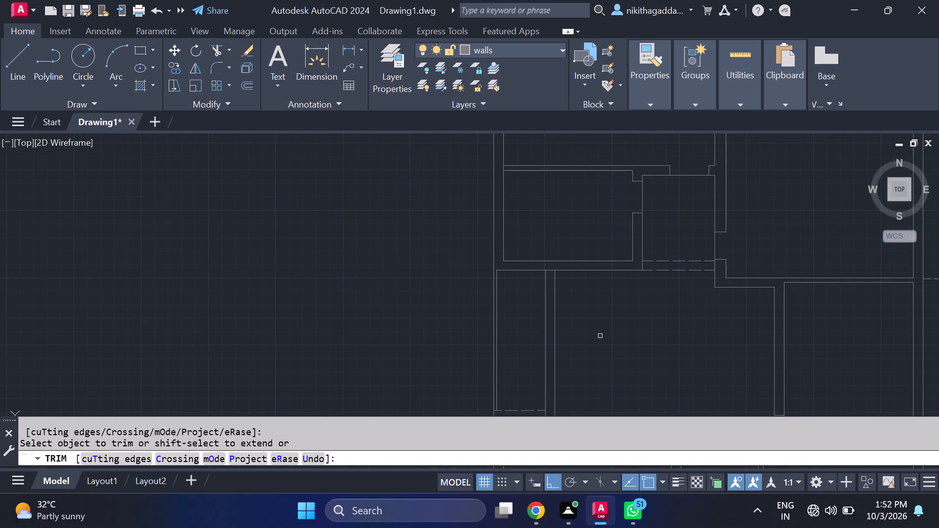
{"action": "key", "text": "Escape"}
Extend the narrow western space's east wall line north to the south inner line of the room above.
{"action": "type", "text": "ex"}
{"action": "key", "text": "Return"}
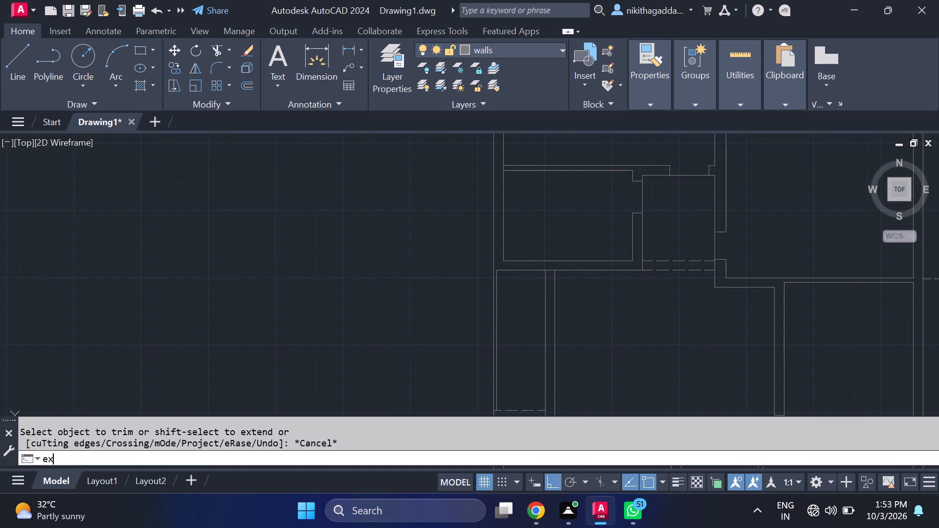
{"action": "left_click", "coordinate": [547, 283]}
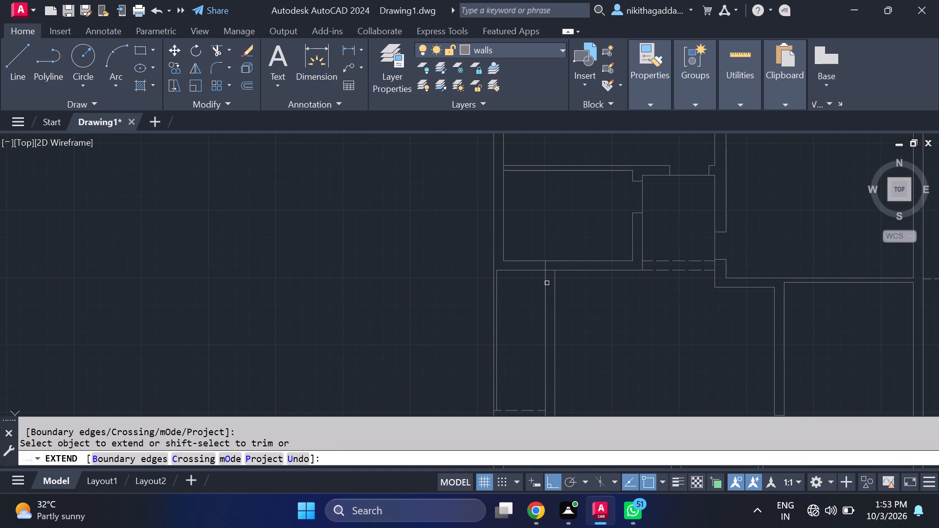
{"action": "key", "text": "Escape"}
Trim the horizontal wall line between the two lines of the narrow western space's east wall at its north junction.
{"action": "type", "text": "tr"}
{"action": "key", "text": "Return"}
{"action": "scroll", "coordinate": [574, 268], "scroll_direction": "up", "scroll_amount": 2}
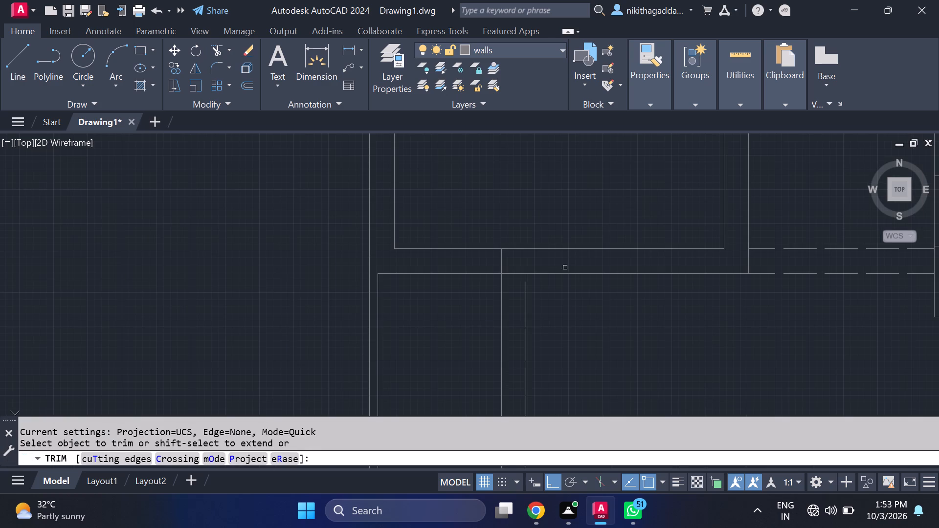
{"action": "left_click_drag", "start_coordinate": [511, 264], "coordinate": [509, 293]}
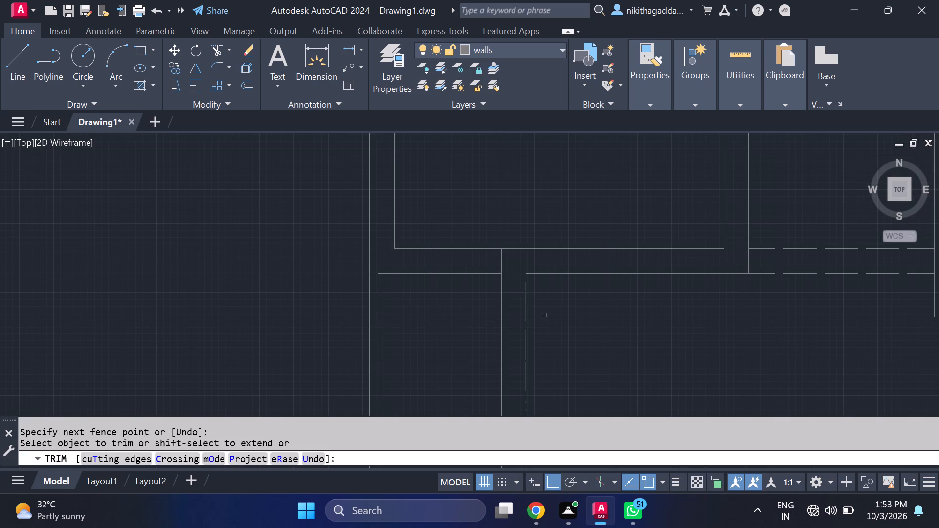
{"action": "scroll", "coordinate": [551, 324], "scroll_direction": "down", "scroll_amount": 3}
{"action": "middle_click_drag", "start_coordinate": [567, 347], "coordinate": [565, 345]}
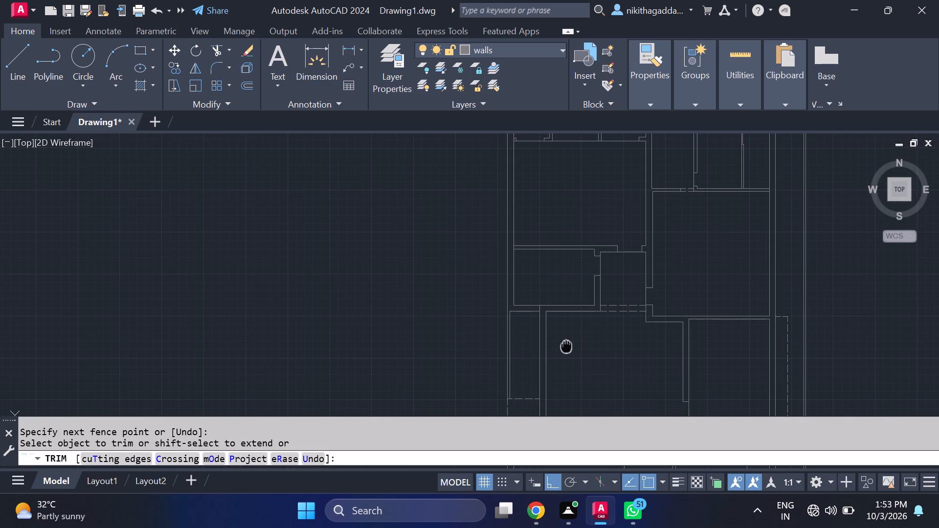
{"action": "middle_click_drag", "start_coordinate": [565, 345], "coordinate": [537, 293]}
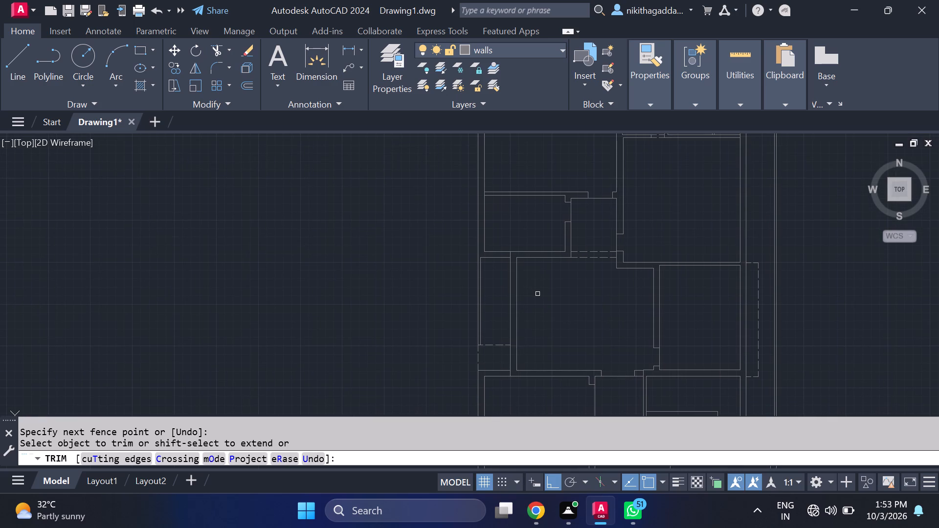
{"action": "key", "text": "Escape"}
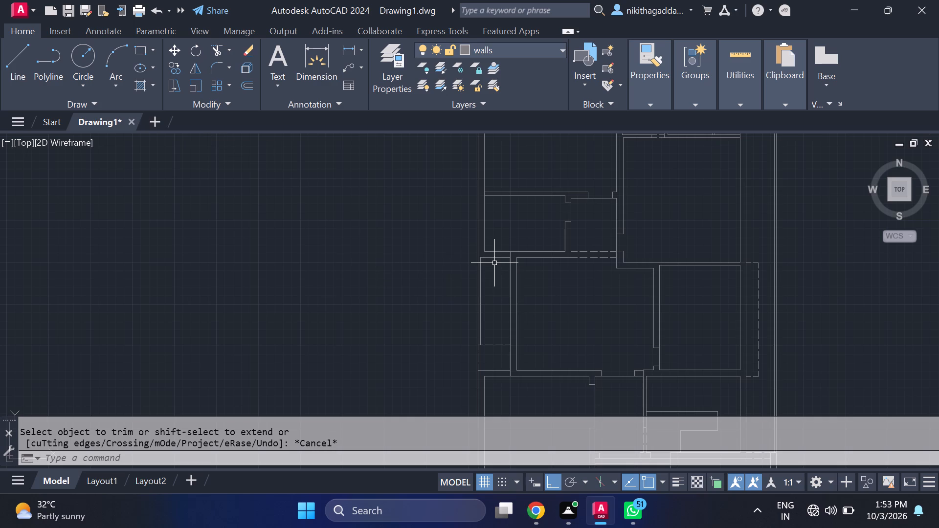
Draw a short vertical line across the thickness of the narrow western space's north wall, near its west end.
{"action": "key", "text": "l"}
{"action": "key", "text": "Return"}
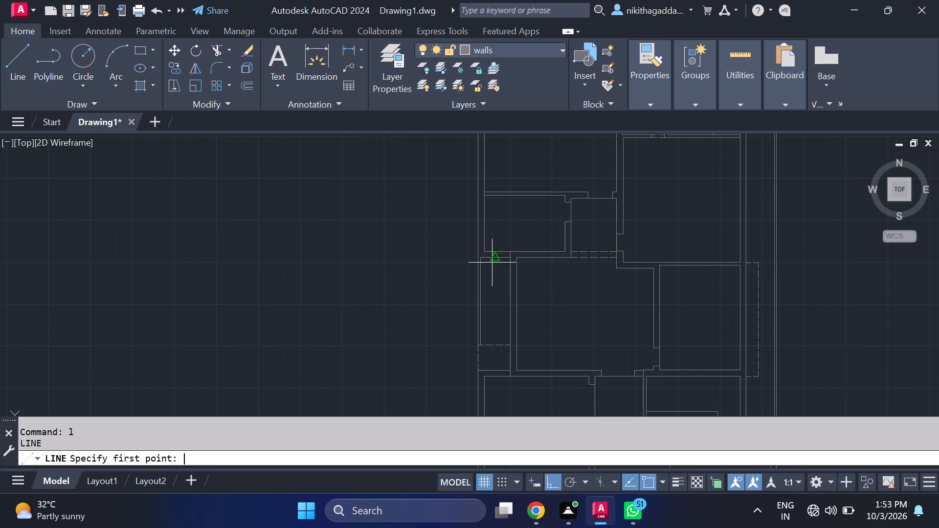
{"action": "scroll", "coordinate": [492, 261], "scroll_direction": "up", "scroll_amount": 3}
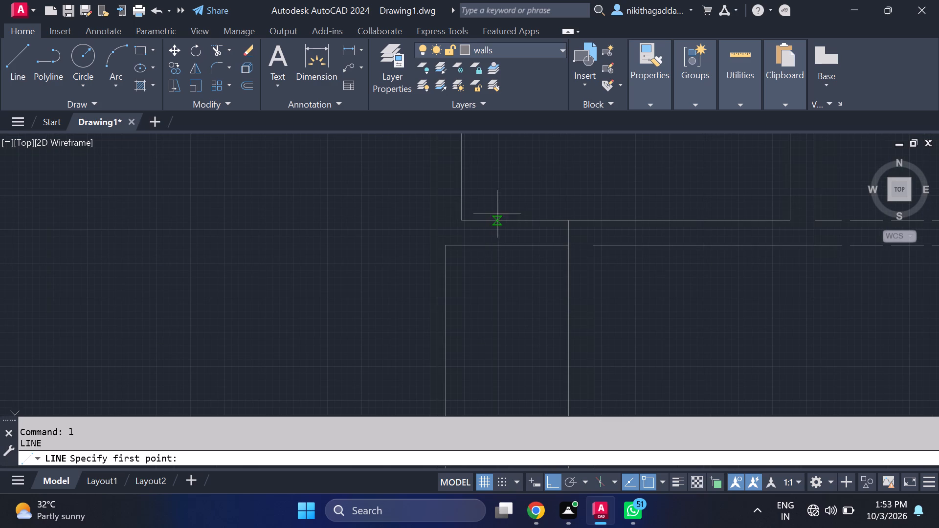
{"action": "left_click", "coordinate": [484, 222]}
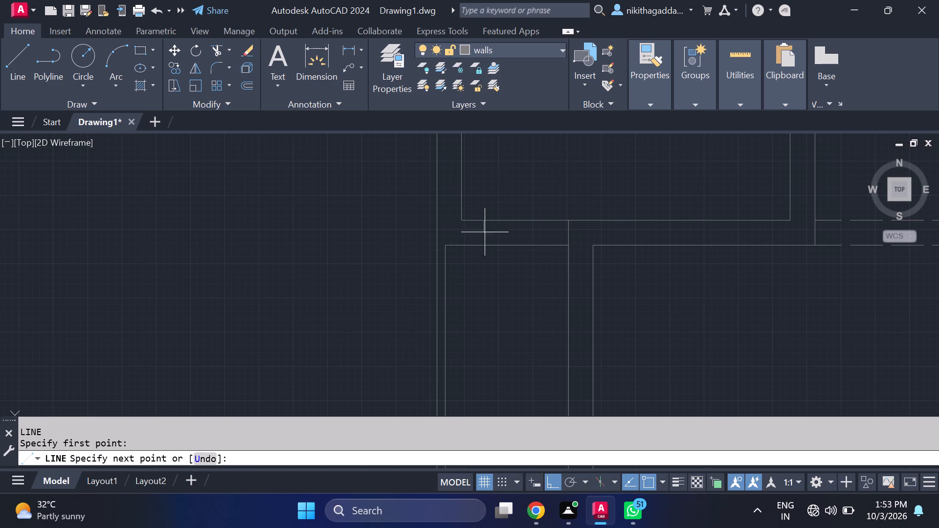
{"action": "left_click", "coordinate": [486, 247]}
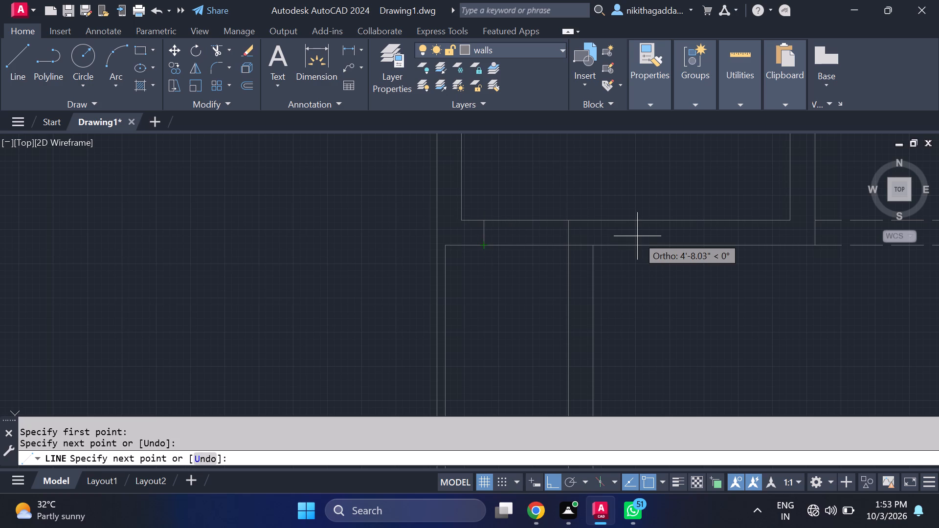
{"action": "key", "text": "Escape"}
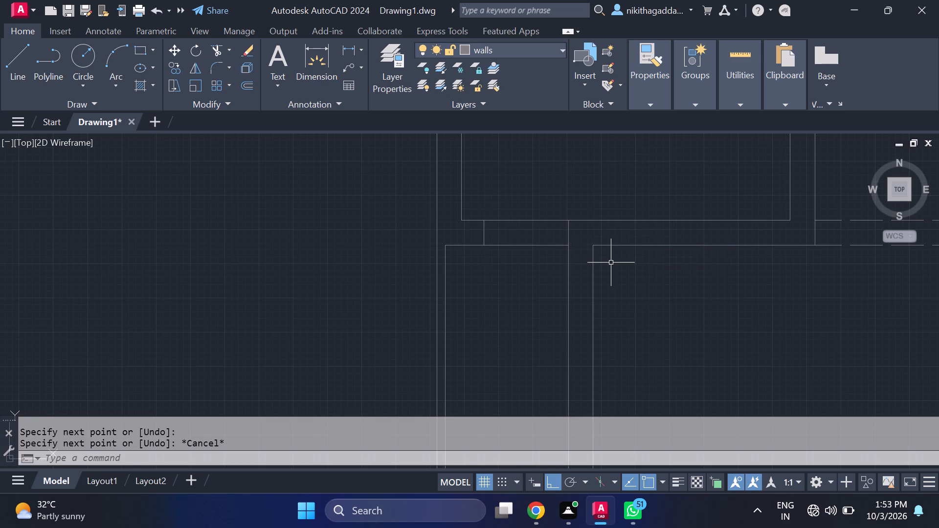
Examine the narrow western space's north junction, the central and southern rooms, and the overall plan.
{"action": "scroll", "coordinate": [611, 263], "scroll_direction": "down", "scroll_amount": 3}
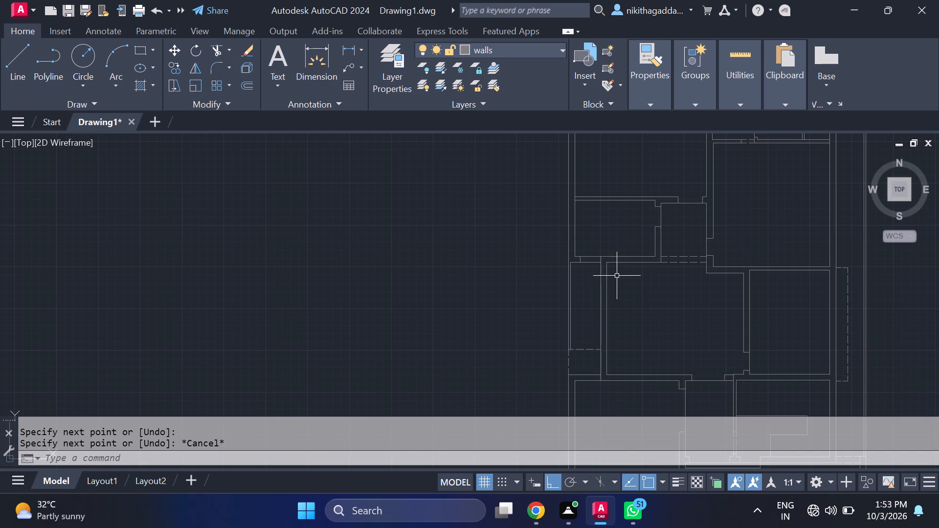
{"action": "scroll", "coordinate": [613, 273], "scroll_direction": "up", "scroll_amount": 2}
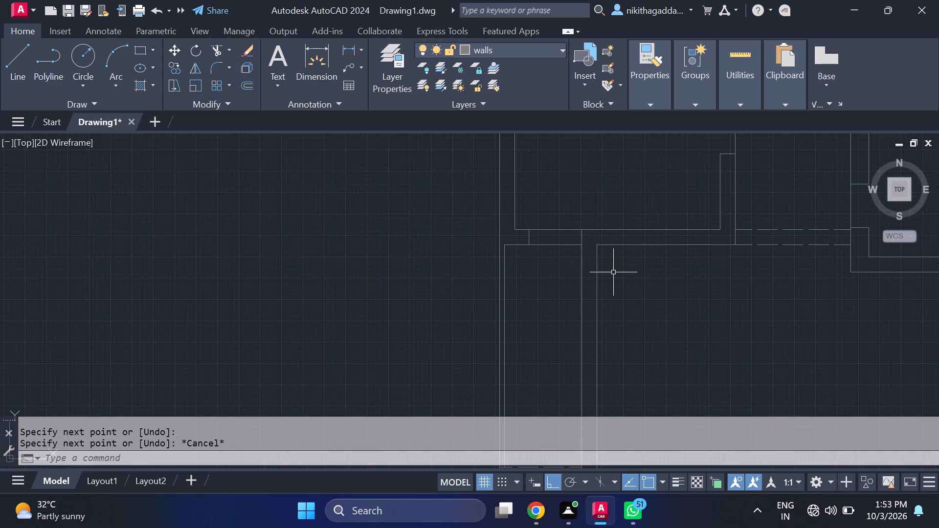
{"action": "scroll", "coordinate": [615, 271], "scroll_direction": "down", "scroll_amount": 3}
{"action": "middle_click_drag", "start_coordinate": [722, 322], "coordinate": [625, 255]}
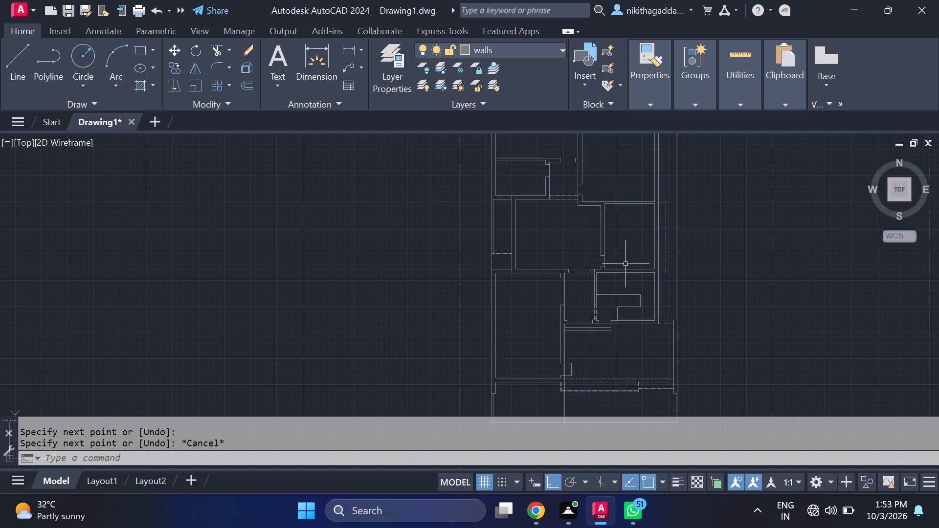
{"action": "scroll", "coordinate": [678, 312], "scroll_direction": "up", "scroll_amount": 1}
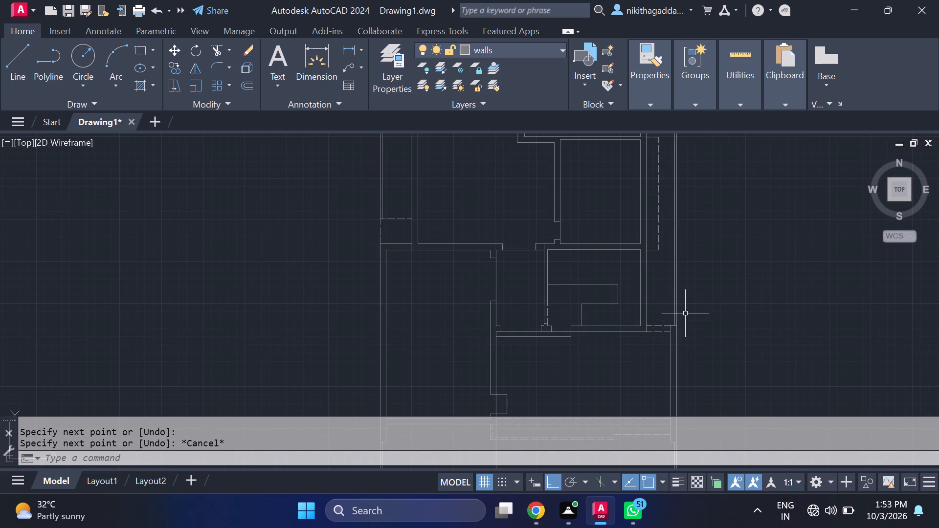
{"action": "scroll", "coordinate": [552, 277], "scroll_direction": "down", "scroll_amount": 3}
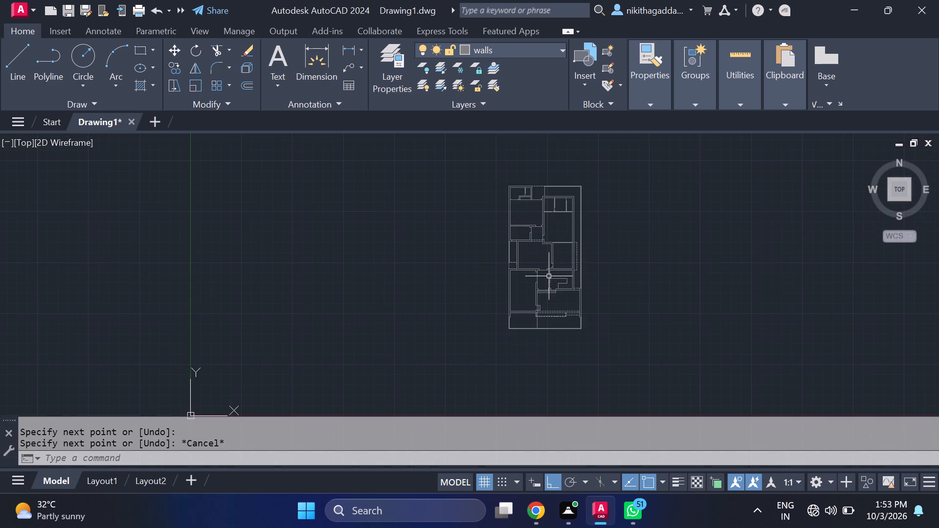
{"action": "scroll", "coordinate": [554, 242], "scroll_direction": "up", "scroll_amount": 3}
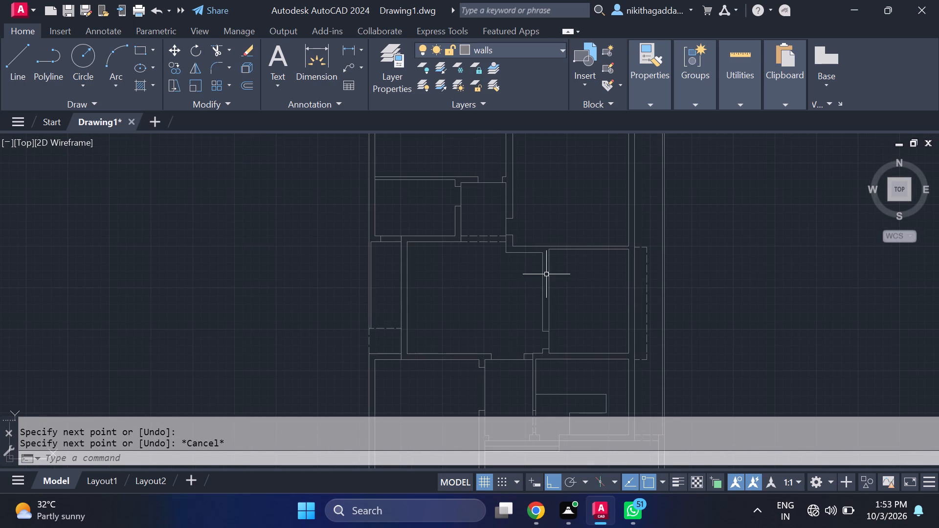
{"action": "middle_click_drag", "start_coordinate": [546, 275], "coordinate": [594, 181]}
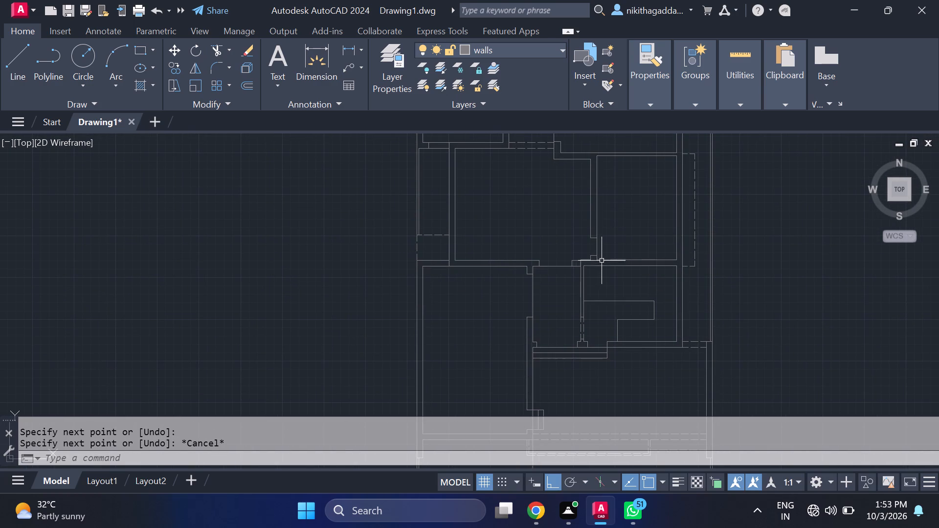
{"action": "scroll", "coordinate": [588, 322], "scroll_direction": "up", "scroll_amount": 3}
{"action": "scroll", "coordinate": [622, 303], "scroll_direction": "down", "scroll_amount": 6}
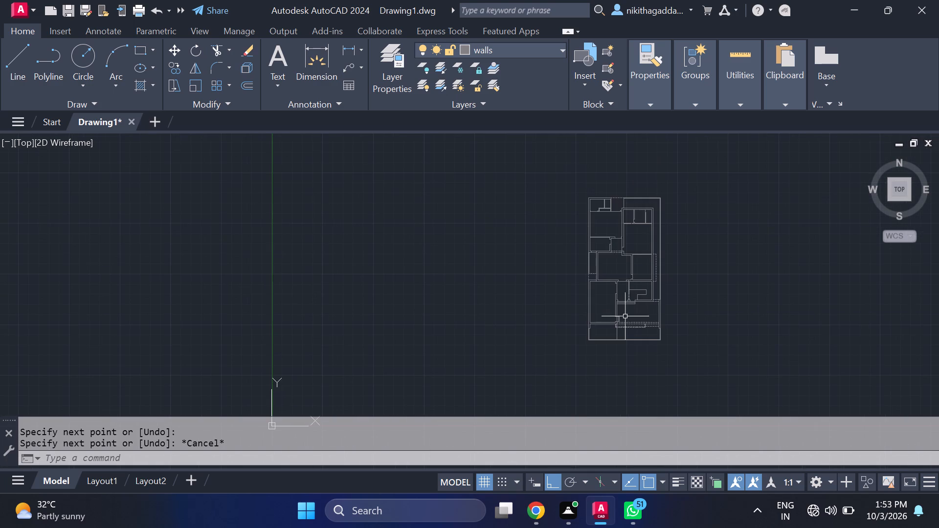
Examine the southern strip of the plan, its outer walls and dashed opening lines, and the overall layout.
{"action": "middle_click_drag", "start_coordinate": [645, 324], "coordinate": [643, 288]}
{"action": "scroll", "coordinate": [643, 282], "scroll_direction": "up", "scroll_amount": 2}
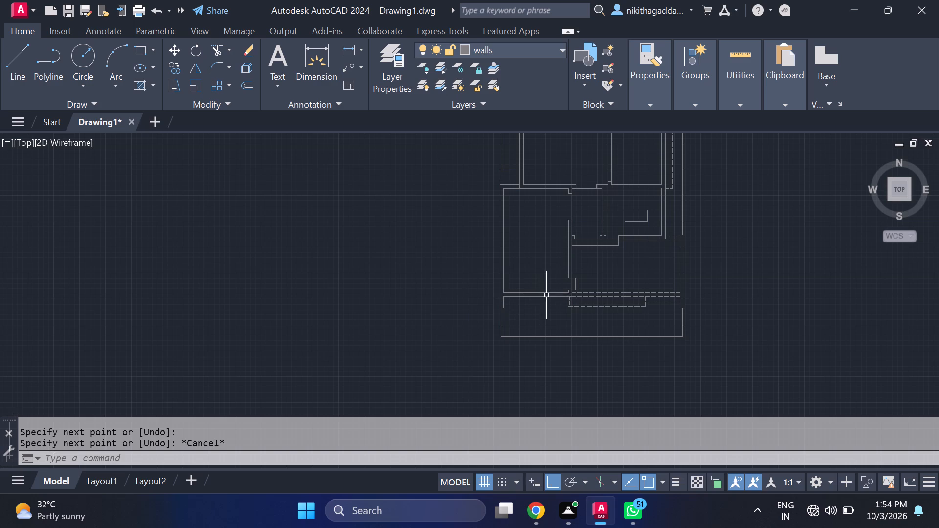
{"action": "scroll", "coordinate": [587, 333], "scroll_direction": "up", "scroll_amount": 2}
{"action": "scroll", "coordinate": [497, 364], "scroll_direction": "up", "scroll_amount": 2}
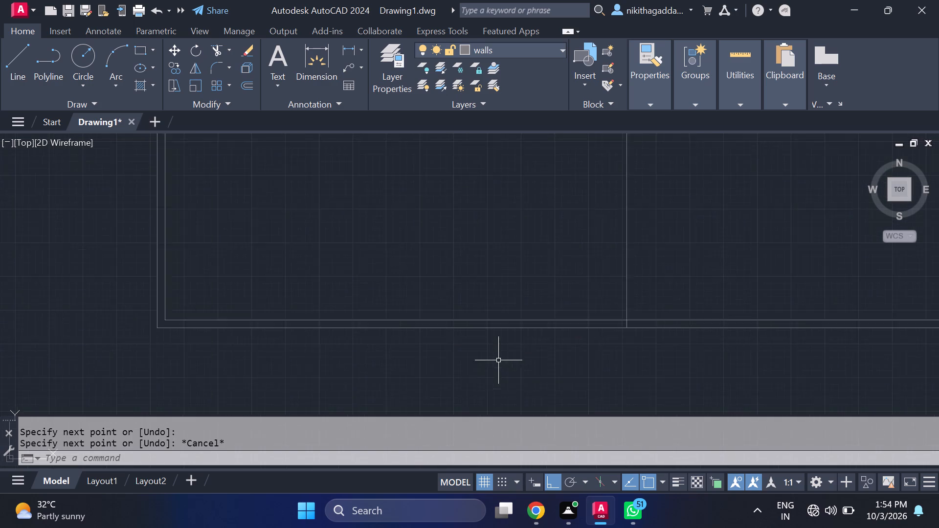
{"action": "scroll", "coordinate": [500, 358], "scroll_direction": "up", "scroll_amount": 1}
{"action": "scroll", "coordinate": [636, 329], "scroll_direction": "down", "scroll_amount": 2}
{"action": "middle_click_drag", "start_coordinate": [690, 341], "coordinate": [506, 371]}
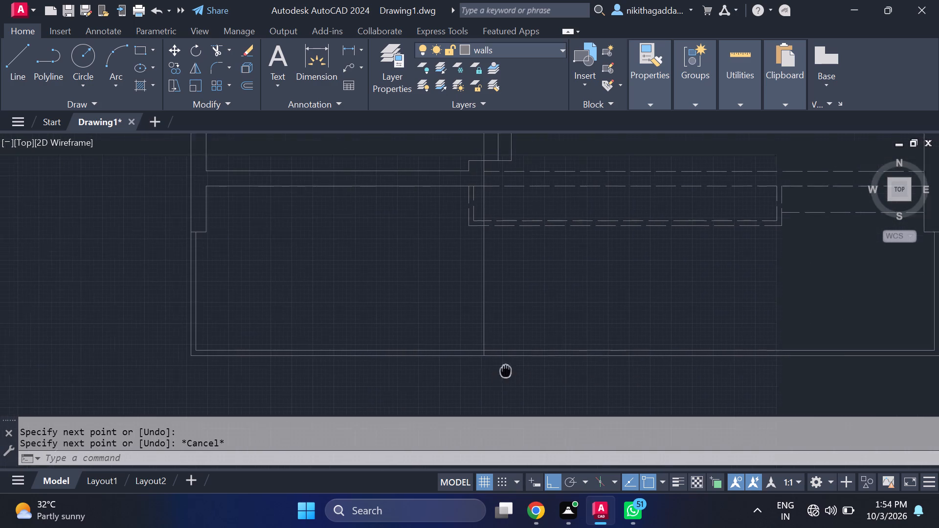
{"action": "scroll", "coordinate": [515, 332], "scroll_direction": "down", "scroll_amount": 2}
{"action": "scroll", "coordinate": [516, 334], "scroll_direction": "up", "scroll_amount": 2}
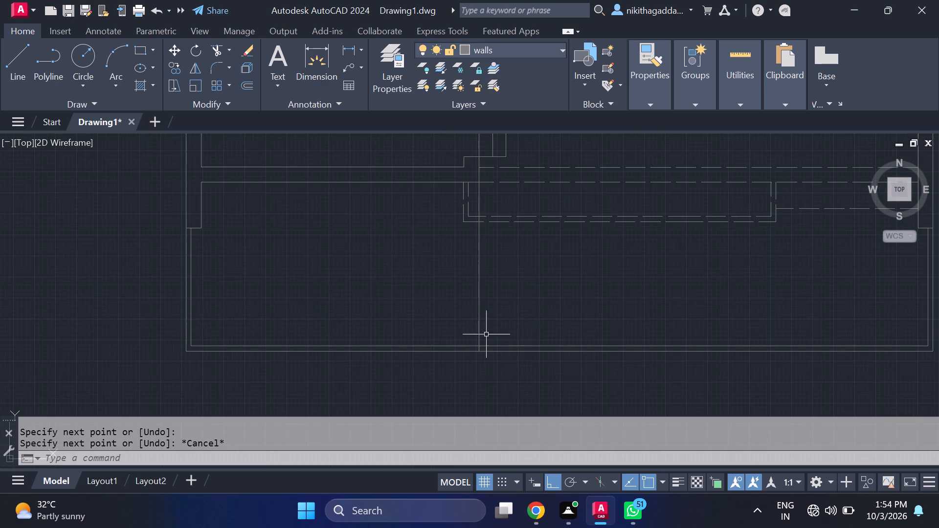
{"action": "scroll", "coordinate": [479, 336], "scroll_direction": "up", "scroll_amount": 1}
{"action": "scroll", "coordinate": [488, 328], "scroll_direction": "down", "scroll_amount": 5}
{"action": "middle_click_drag", "start_coordinate": [549, 270], "coordinate": [551, 351]}
{"action": "scroll", "coordinate": [553, 298], "scroll_direction": "down", "scroll_amount": 1}
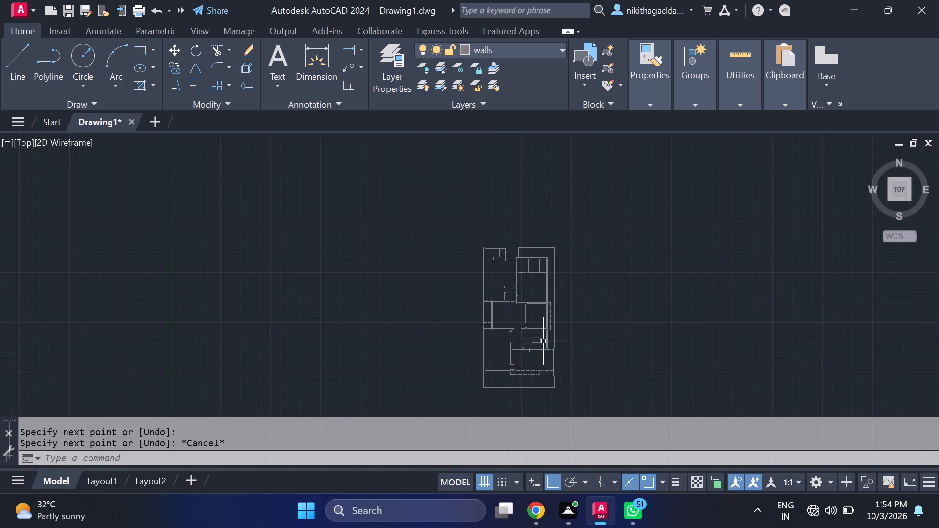
Change the vertical line at the east side of the northern opening to the ACAD_ISO02W100 dashed linetype.
{"action": "scroll", "coordinate": [497, 265], "scroll_direction": "up", "scroll_amount": 4}
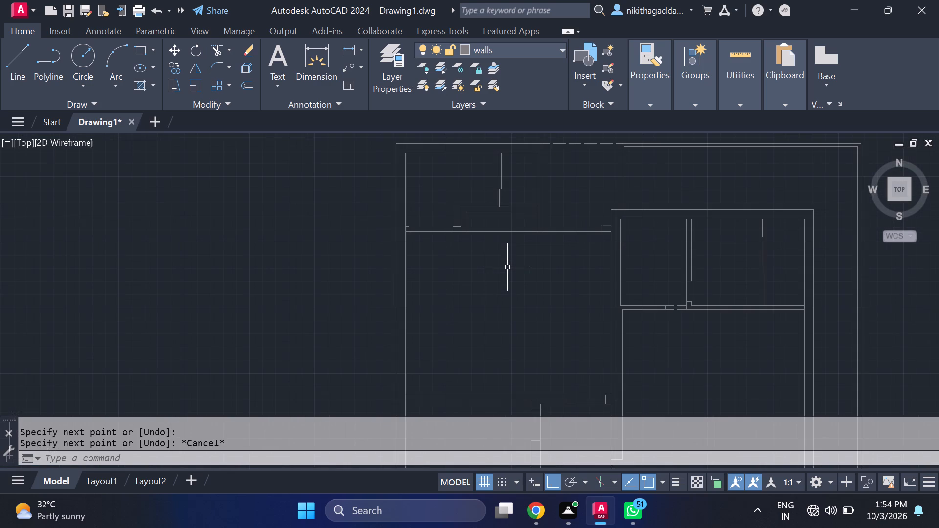
{"action": "scroll", "coordinate": [509, 267], "scroll_direction": "down", "scroll_amount": 3}
{"action": "scroll", "coordinate": [574, 258], "scroll_direction": "up", "scroll_amount": 2}
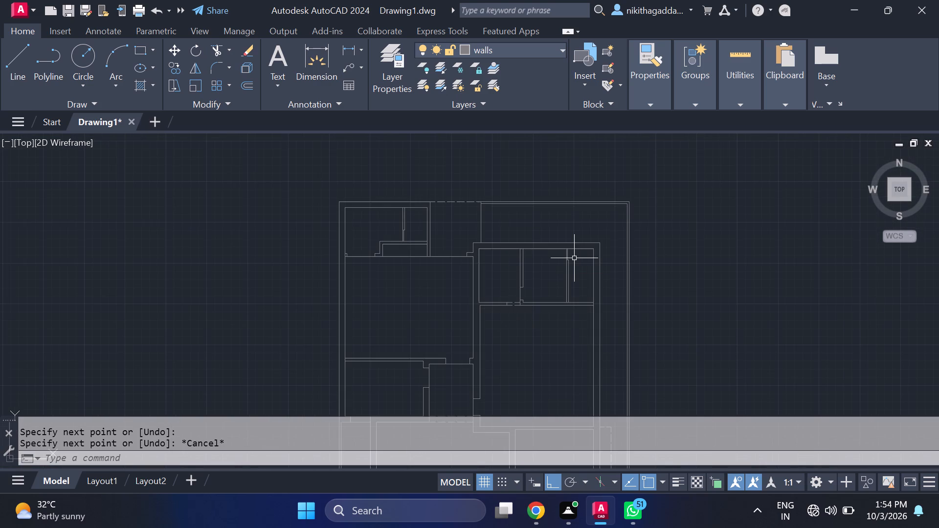
{"action": "scroll", "coordinate": [574, 256], "scroll_direction": "down", "scroll_amount": 2}
{"action": "scroll", "coordinate": [544, 236], "scroll_direction": "up", "scroll_amount": 3}
{"action": "scroll", "coordinate": [508, 252], "scroll_direction": "up", "scroll_amount": 2}
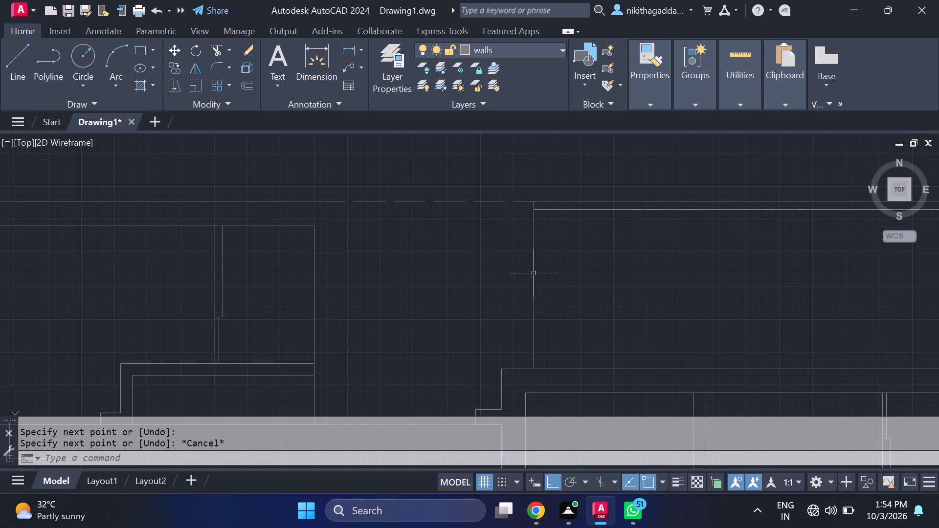
{"action": "left_click", "coordinate": [553, 274]}
{"action": "left_click", "coordinate": [498, 297]}
{"action": "left_click", "coordinate": [660, 92]}
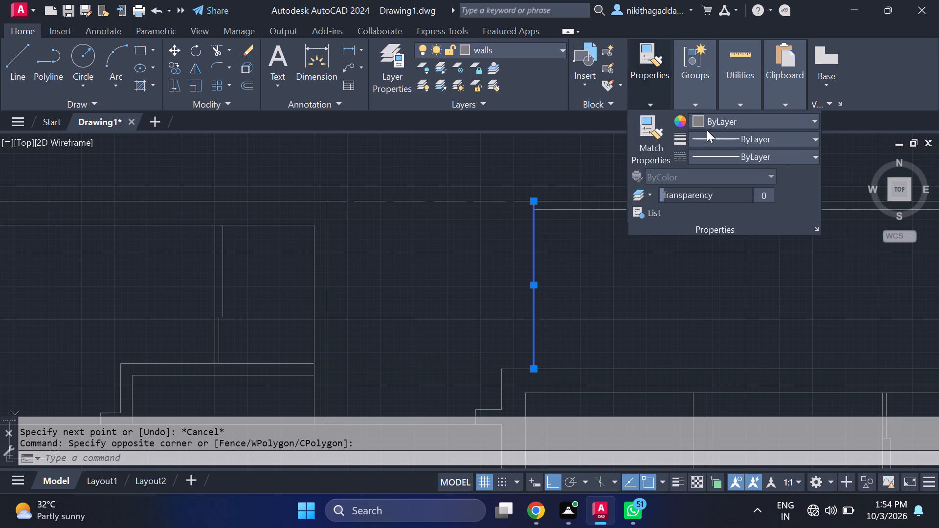
{"action": "left_click", "coordinate": [794, 160]}
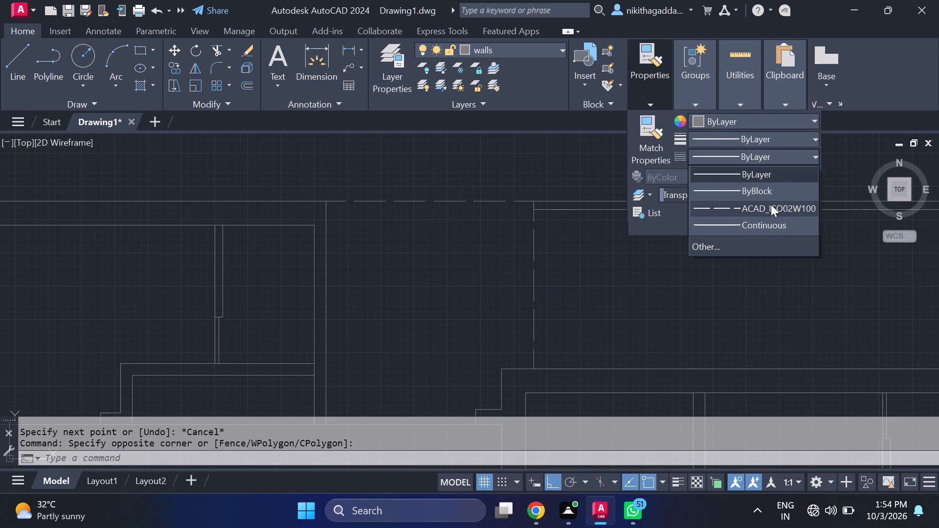
{"action": "left_click", "coordinate": [771, 204]}
{"action": "key", "text": "Escape"}
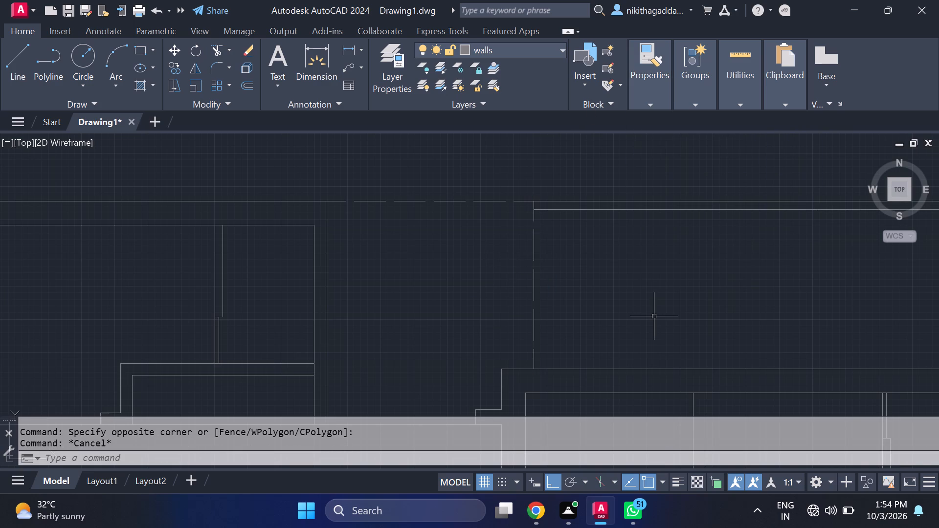
Examine the northern rooms, the narrow western space, the central rooms and the overall plan for remaining work.
{"action": "scroll", "coordinate": [654, 316], "scroll_direction": "down", "scroll_amount": 4}
{"action": "scroll", "coordinate": [651, 332], "scroll_direction": "up", "scroll_amount": 2}
{"action": "middle_click_drag", "start_coordinate": [664, 327], "coordinate": [655, 327]}
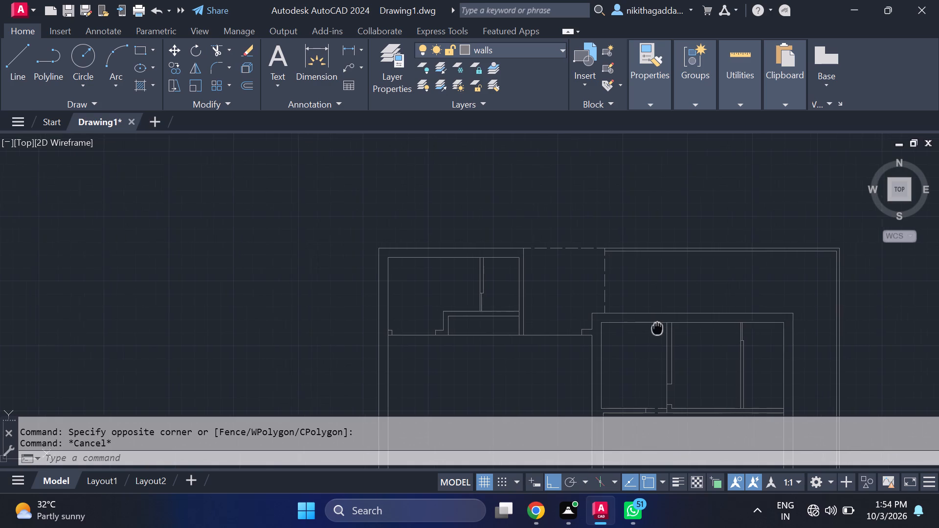
{"action": "middle_click_drag", "start_coordinate": [655, 327], "coordinate": [526, 176]}
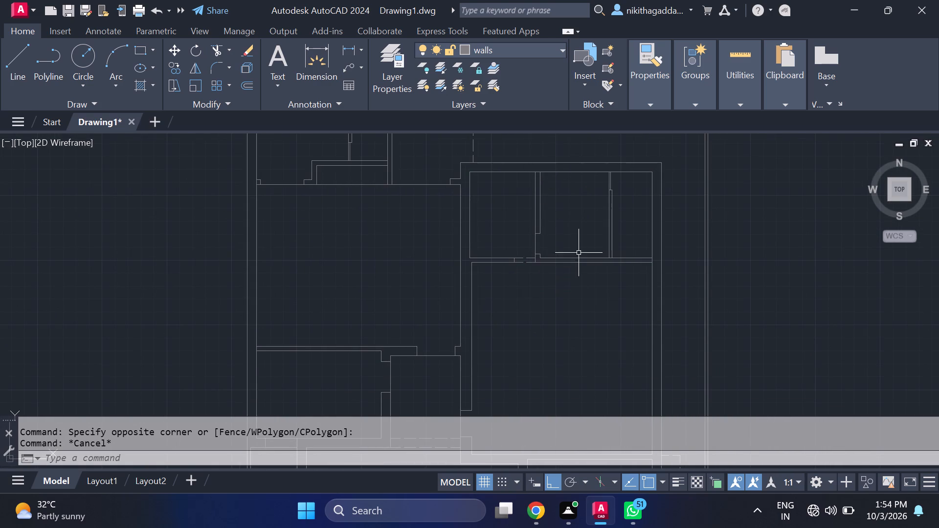
{"action": "scroll", "coordinate": [581, 250], "scroll_direction": "down", "scroll_amount": 3}
{"action": "scroll", "coordinate": [579, 254], "scroll_direction": "up", "scroll_amount": 2}
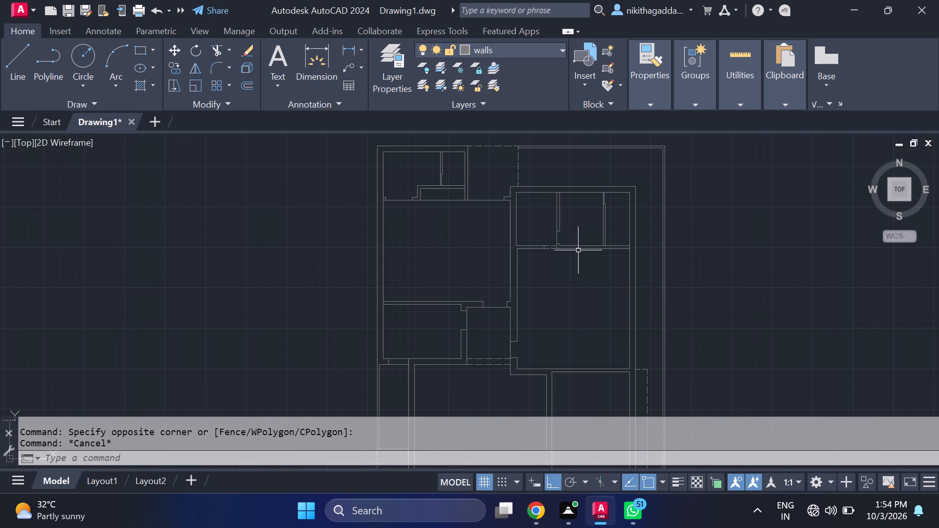
{"action": "scroll", "coordinate": [553, 238], "scroll_direction": "up", "scroll_amount": 3}
{"action": "scroll", "coordinate": [553, 238], "scroll_direction": "down", "scroll_amount": 3}
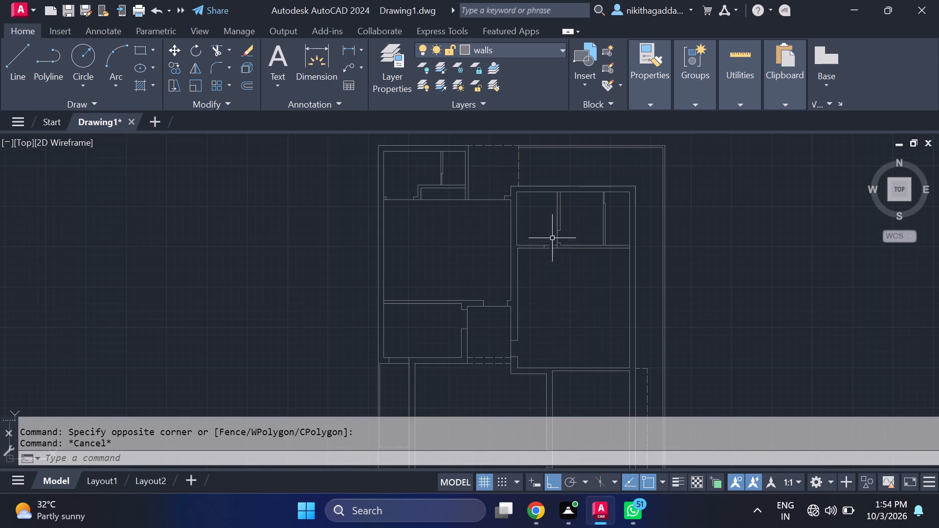
{"action": "scroll", "coordinate": [541, 250], "scroll_direction": "down", "scroll_amount": 5}
{"action": "scroll", "coordinate": [523, 280], "scroll_direction": "up", "scroll_amount": 3}
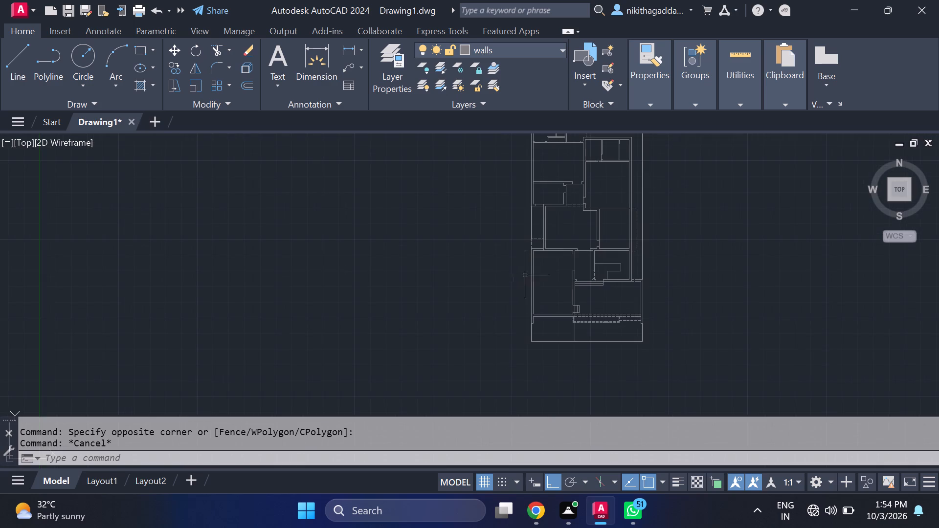
{"action": "middle_click_drag", "start_coordinate": [587, 223], "coordinate": [566, 260]}
{"action": "middle_click_drag", "start_coordinate": [542, 275], "coordinate": [509, 308]}
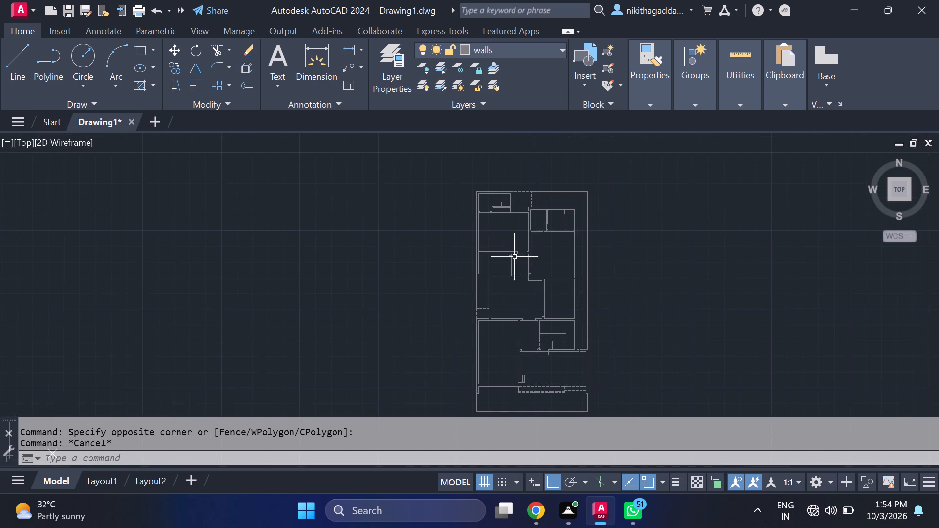
{"action": "scroll", "coordinate": [515, 255], "scroll_direction": "up", "scroll_amount": 3}
{"action": "scroll", "coordinate": [514, 263], "scroll_direction": "down", "scroll_amount": 4}
{"action": "scroll", "coordinate": [513, 275], "scroll_direction": "up", "scroll_amount": 2}
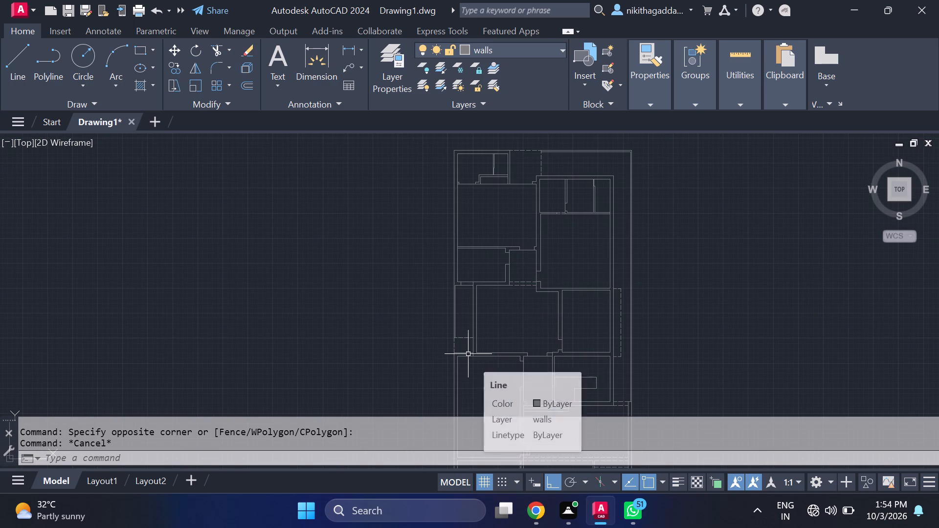
{"action": "middle_click_drag", "start_coordinate": [468, 354], "coordinate": [465, 346]}
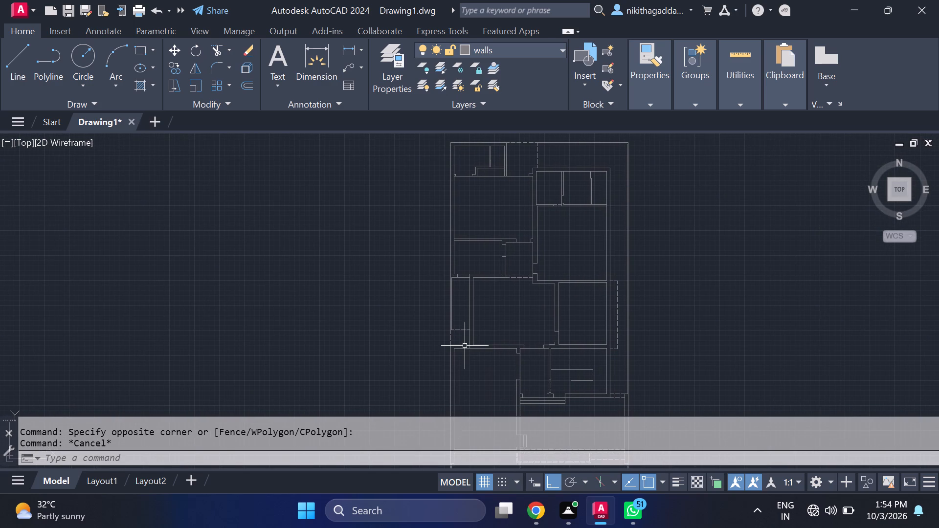
{"action": "scroll", "coordinate": [464, 344], "scroll_direction": "up", "scroll_amount": 2}
{"action": "scroll", "coordinate": [465, 345], "scroll_direction": "down", "scroll_amount": 3}
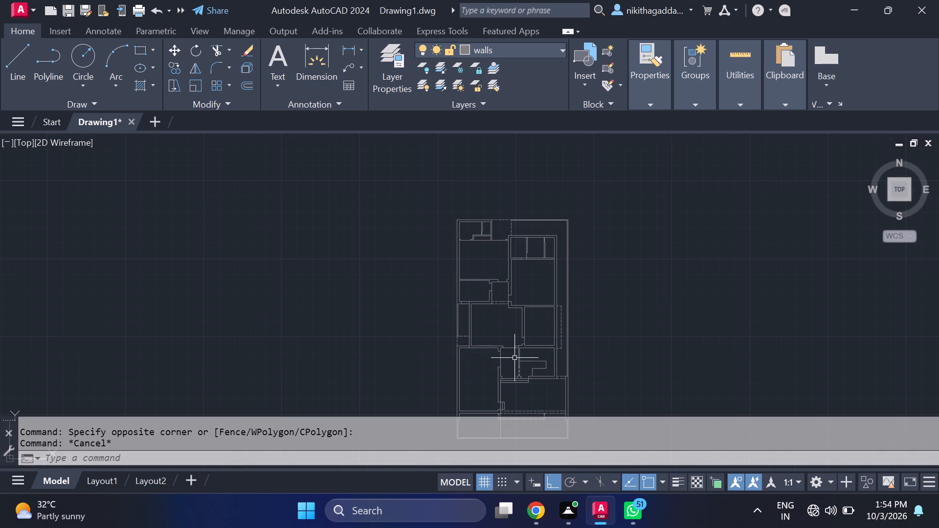
{"action": "middle_click_drag", "start_coordinate": [514, 358], "coordinate": [425, 284]}
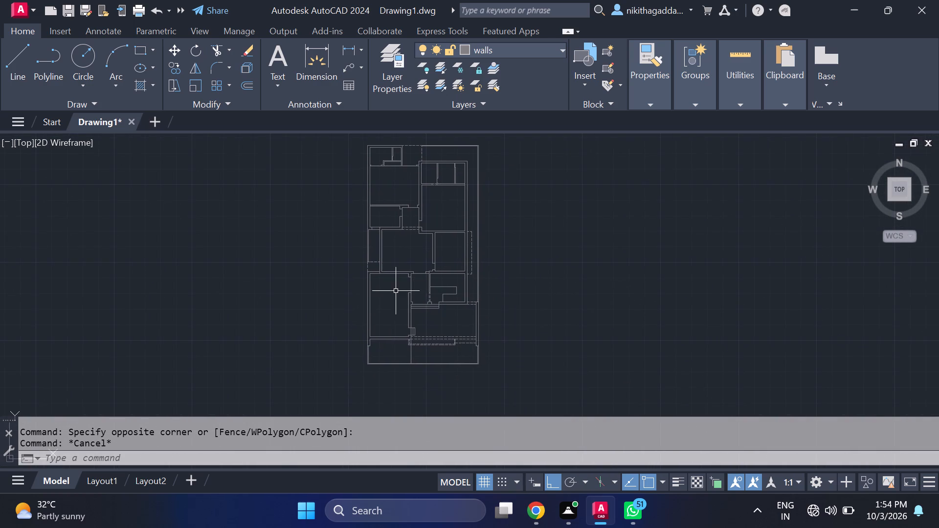
{"action": "scroll", "coordinate": [420, 269], "scroll_direction": "up", "scroll_amount": 2}
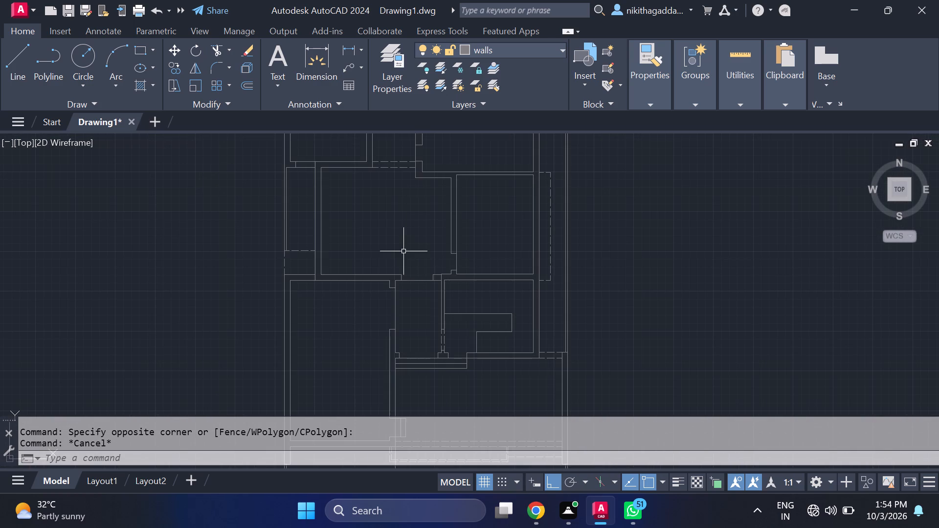
{"action": "left_click", "coordinate": [403, 251]}
{"action": "left_click", "coordinate": [380, 259]}
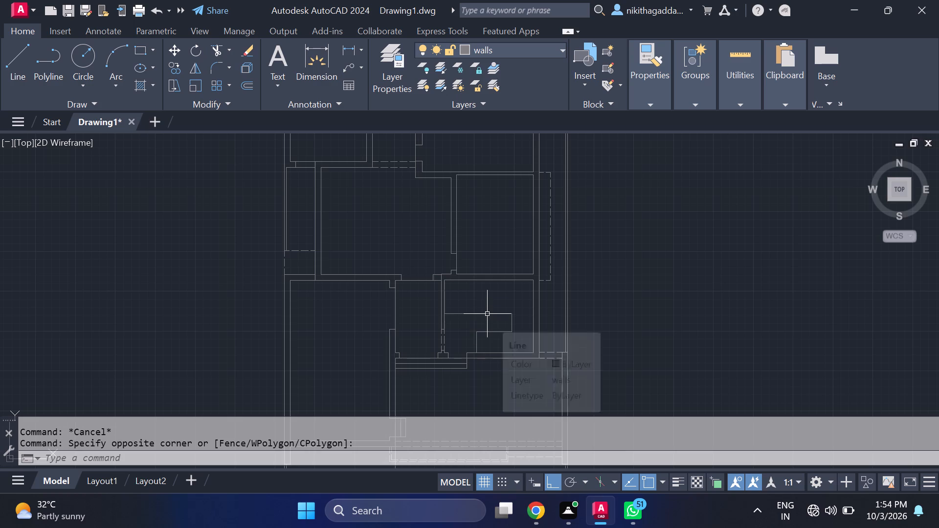
Draw a vertical line in the stair's lower flight, from its north edge to the south wall, just east of its west edge.
{"action": "scroll", "coordinate": [491, 317], "scroll_direction": "up", "scroll_amount": 1}
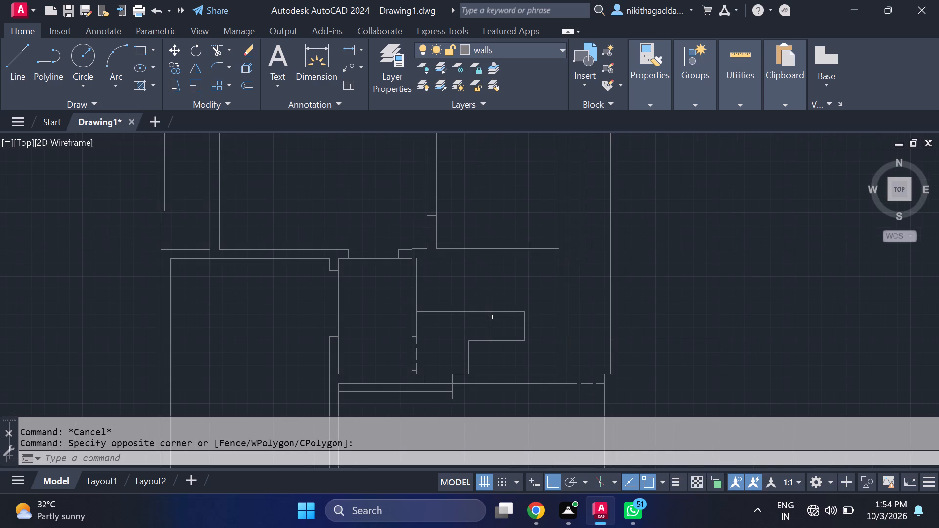
{"action": "scroll", "coordinate": [491, 321], "scroll_direction": "up", "scroll_amount": 2}
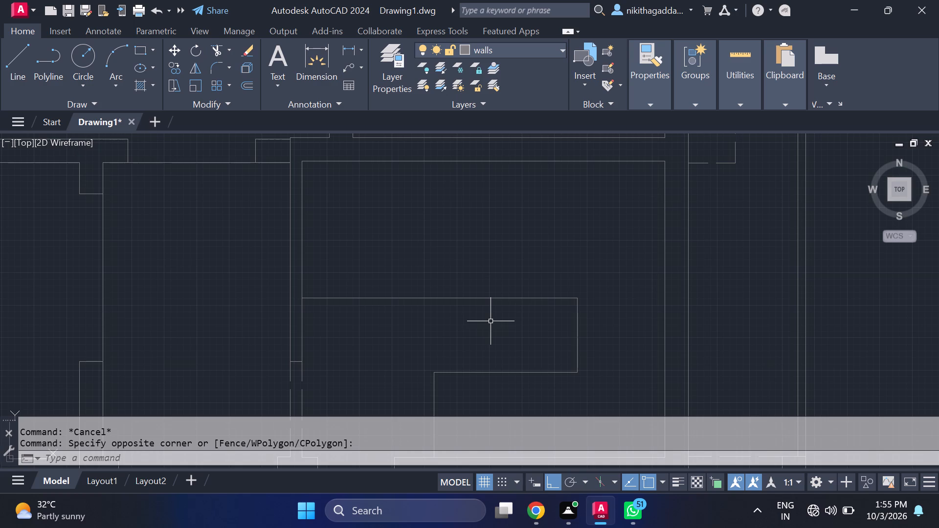
{"action": "key", "text": "l"}
{"action": "key", "text": "Return"}
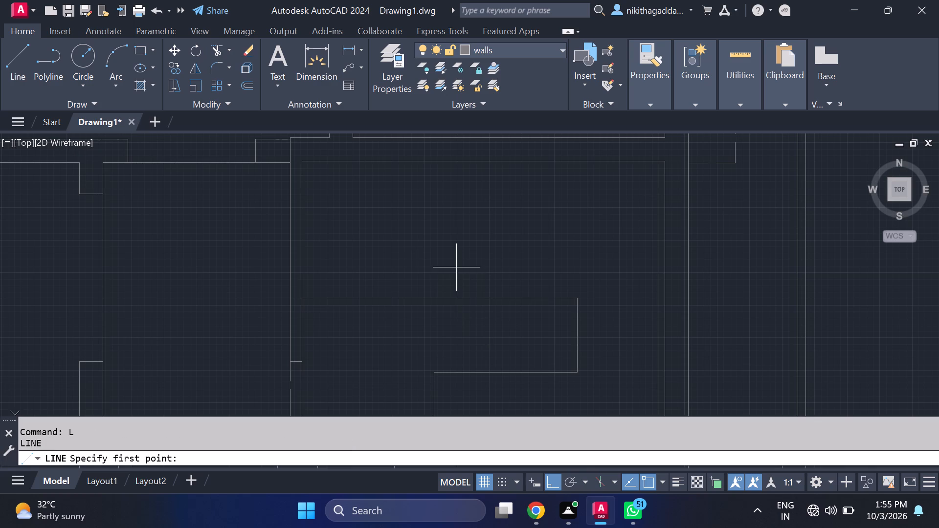
{"action": "middle_click_drag", "start_coordinate": [504, 326], "coordinate": [469, 236]}
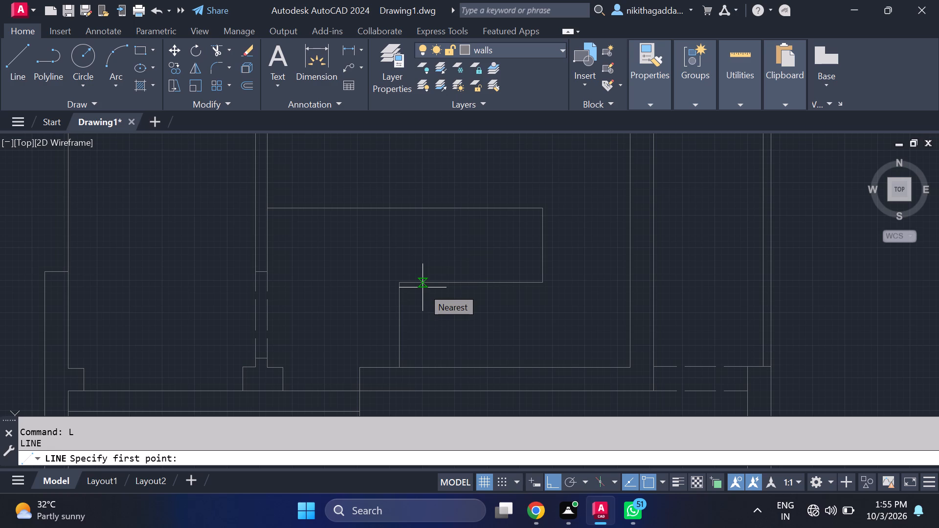
{"action": "left_click", "coordinate": [422, 287]}
{"action": "left_click", "coordinate": [421, 371]}
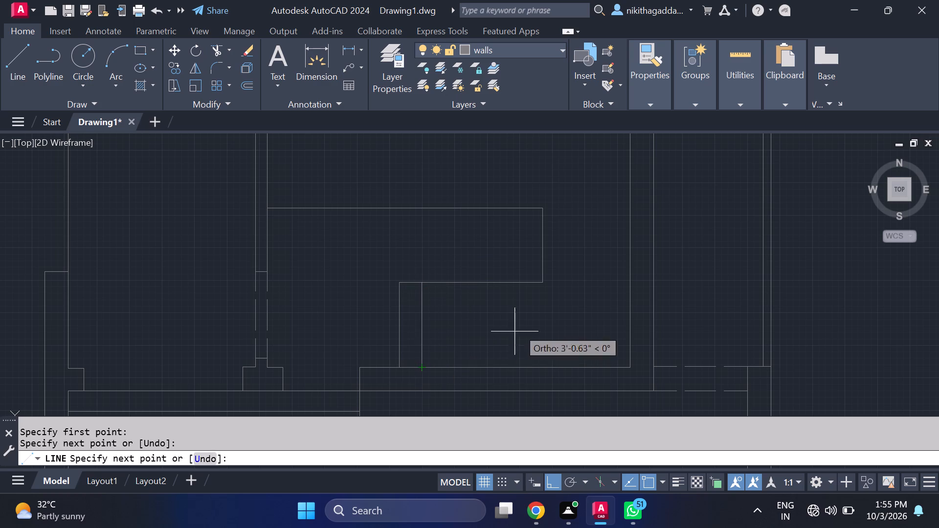
{"action": "key", "text": "Escape"}
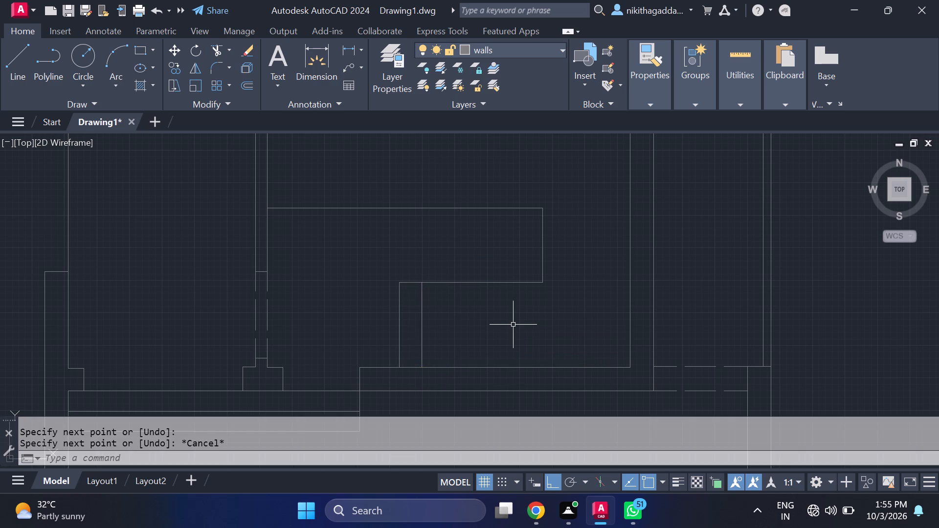
Offset the lower flight's tread line eastward six times at one equal picked spacing, up to the flight's east edge.
{"action": "type", "text": "of"}
{"action": "key", "text": "Return"}
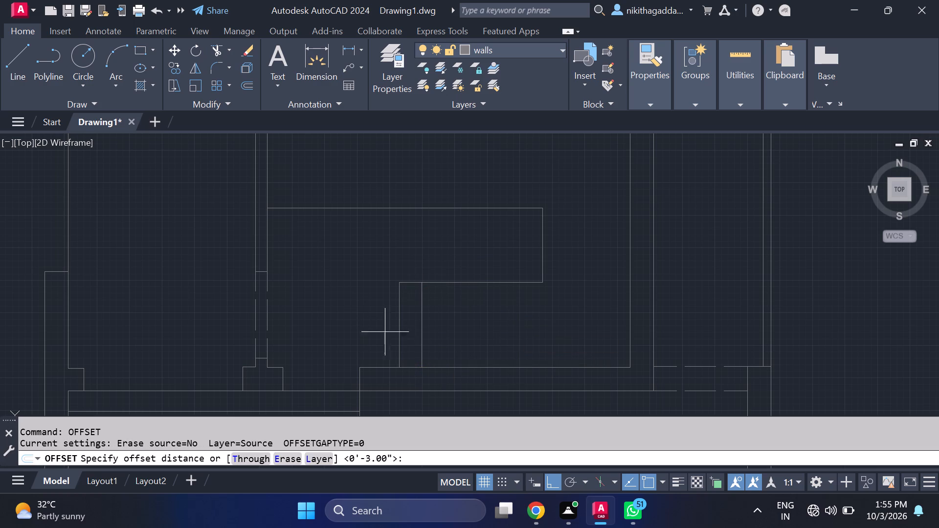
{"action": "left_click", "coordinate": [422, 323]}
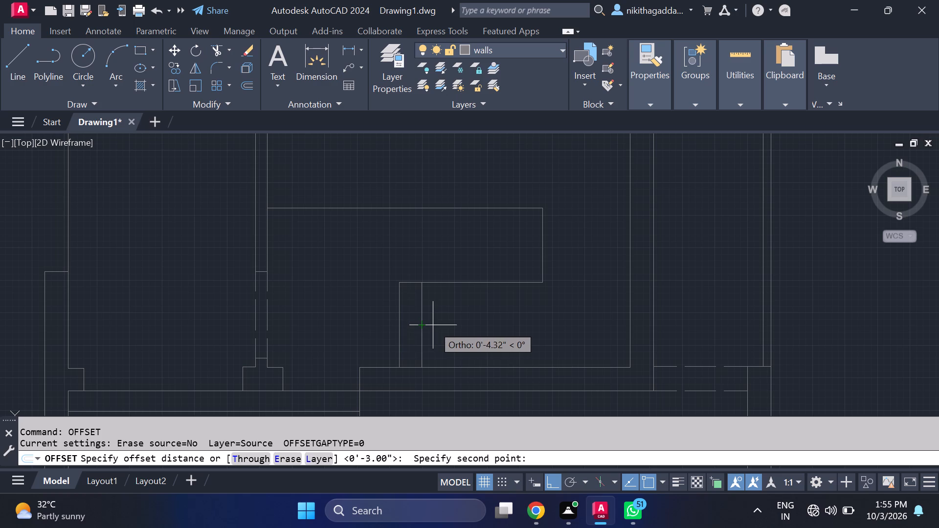
{"action": "left_click", "coordinate": [442, 327]}
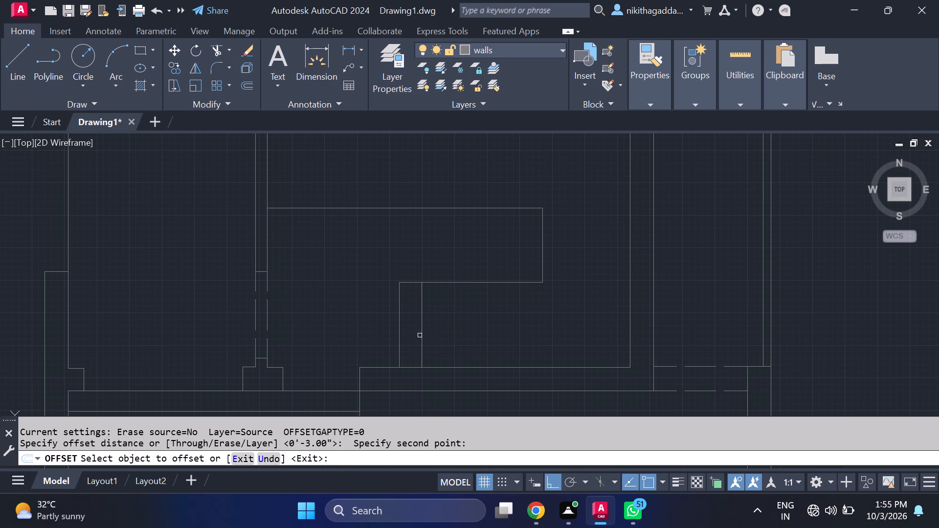
{"action": "left_click", "coordinate": [422, 331]}
{"action": "left_click", "coordinate": [483, 334]}
{"action": "left_click", "coordinate": [445, 347]}
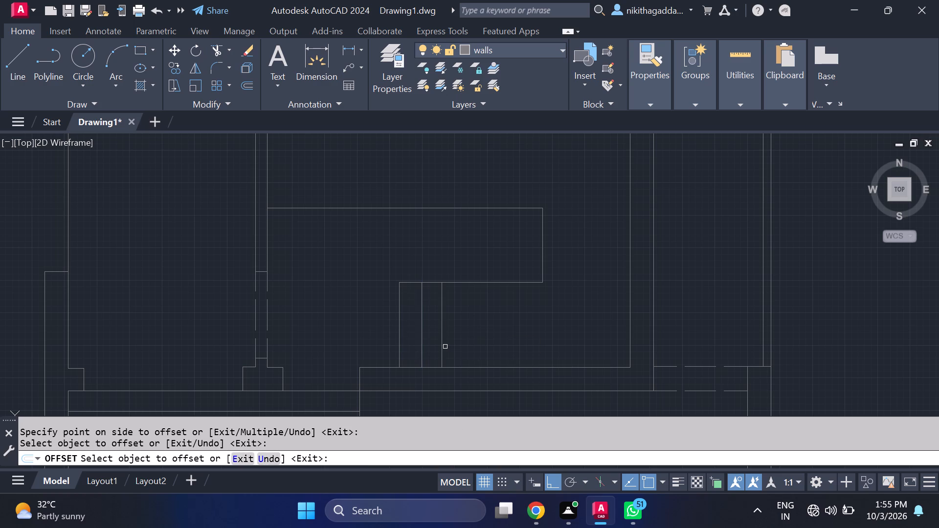
{"action": "left_click", "coordinate": [443, 347]}
{"action": "left_click", "coordinate": [490, 329]}
{"action": "left_click", "coordinate": [461, 344]}
{"action": "left_click", "coordinate": [506, 324]}
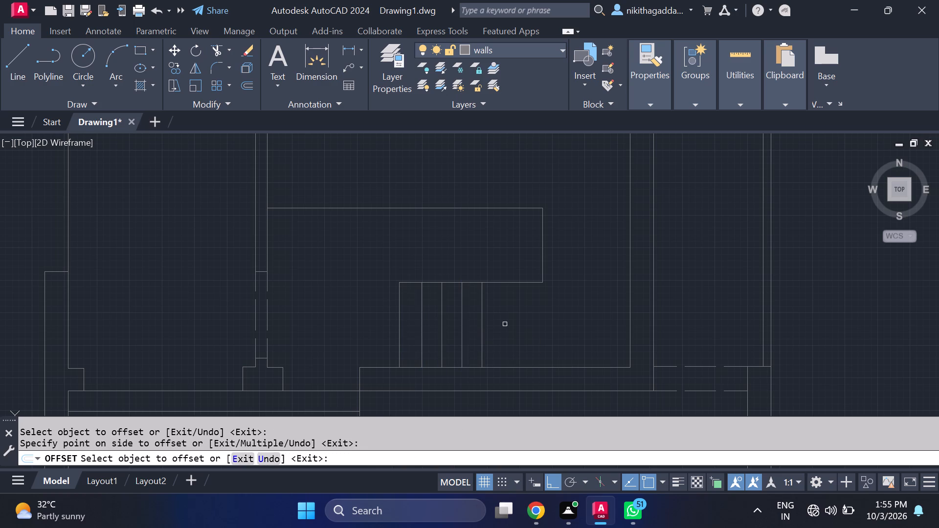
{"action": "left_click", "coordinate": [482, 341]}
{"action": "left_click", "coordinate": [515, 327]}
{"action": "left_click", "coordinate": [504, 332]}
{"action": "left_click", "coordinate": [537, 326]}
{"action": "left_click", "coordinate": [521, 323]}
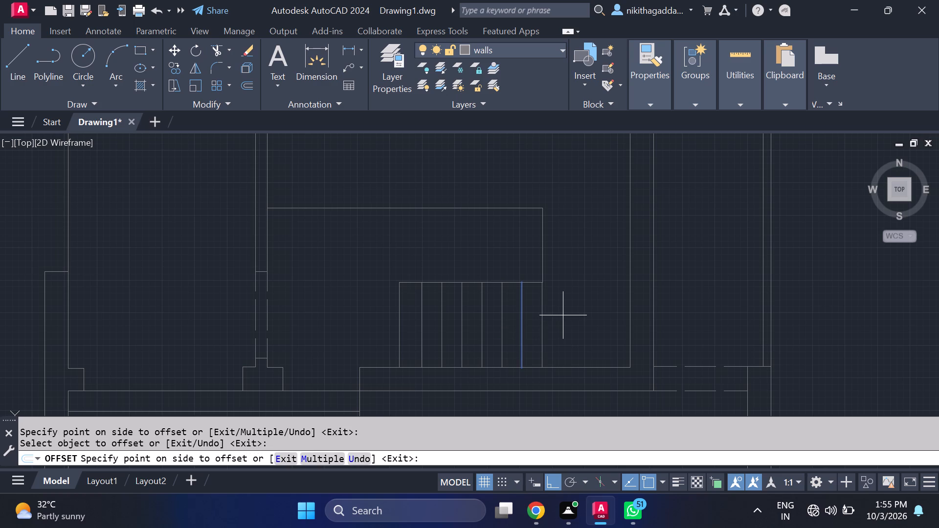
{"action": "left_click", "coordinate": [563, 315]}
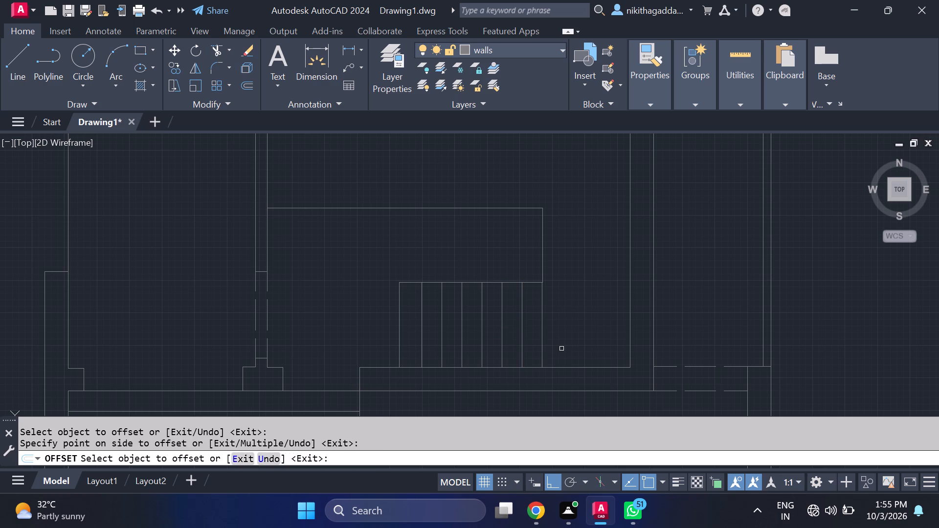
{"action": "key", "text": "Escape"}
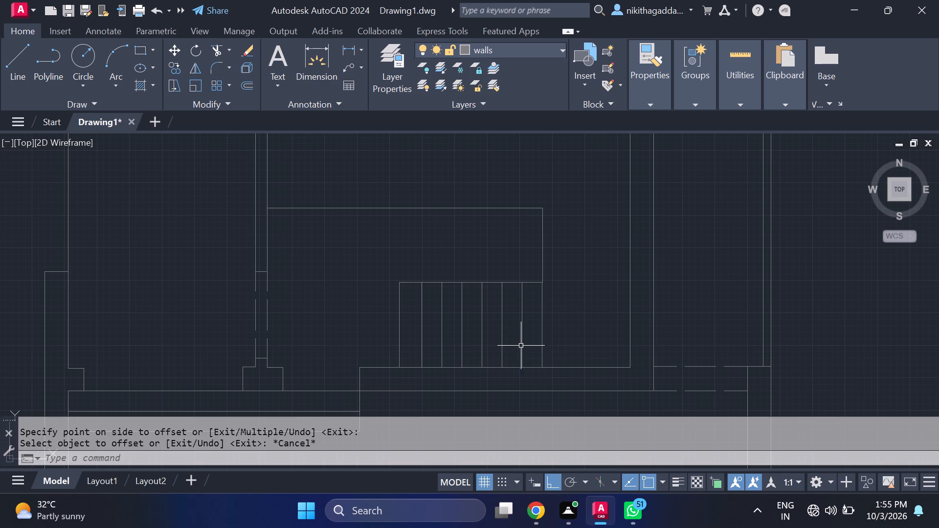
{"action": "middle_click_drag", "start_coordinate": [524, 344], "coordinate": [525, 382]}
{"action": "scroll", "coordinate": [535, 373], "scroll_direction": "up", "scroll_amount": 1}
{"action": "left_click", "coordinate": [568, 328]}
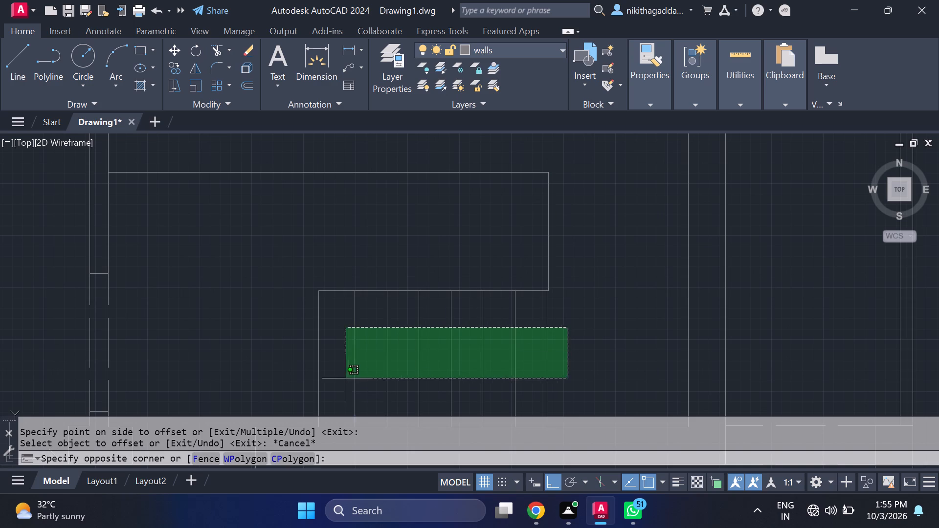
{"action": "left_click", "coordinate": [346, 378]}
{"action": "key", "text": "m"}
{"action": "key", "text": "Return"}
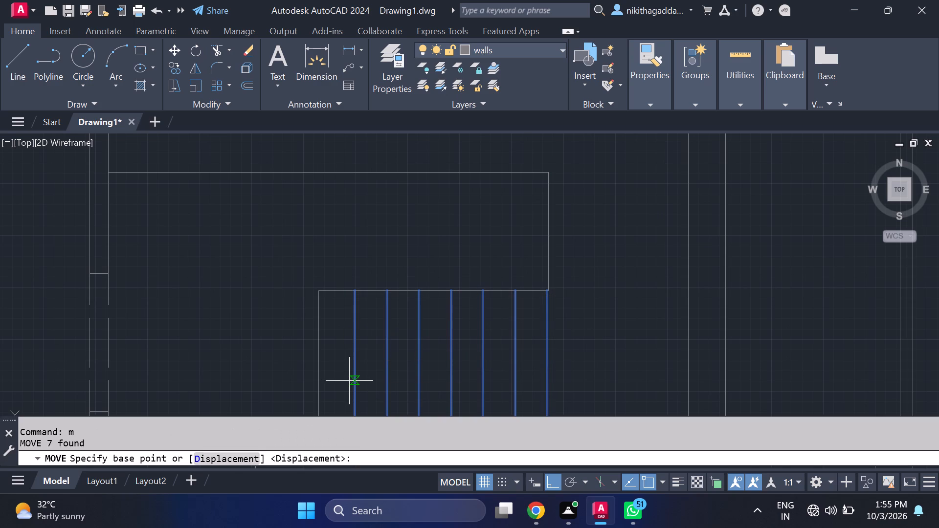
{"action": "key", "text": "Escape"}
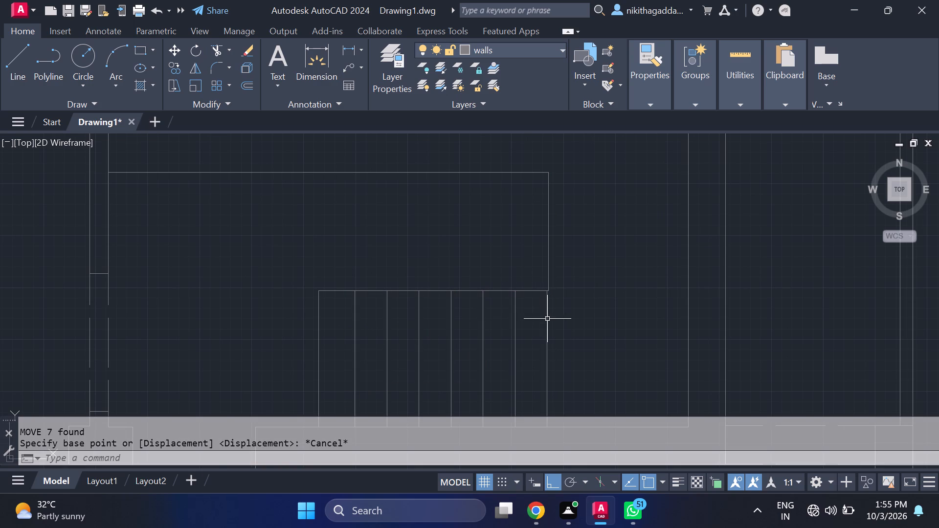
Move the easternmost tread line slightly east so its north end meets the corner of the stair outline.
{"action": "left_click", "coordinate": [559, 317]}
{"action": "left_click", "coordinate": [547, 337]}
{"action": "key", "text": "m"}
{"action": "key", "text": "Return"}
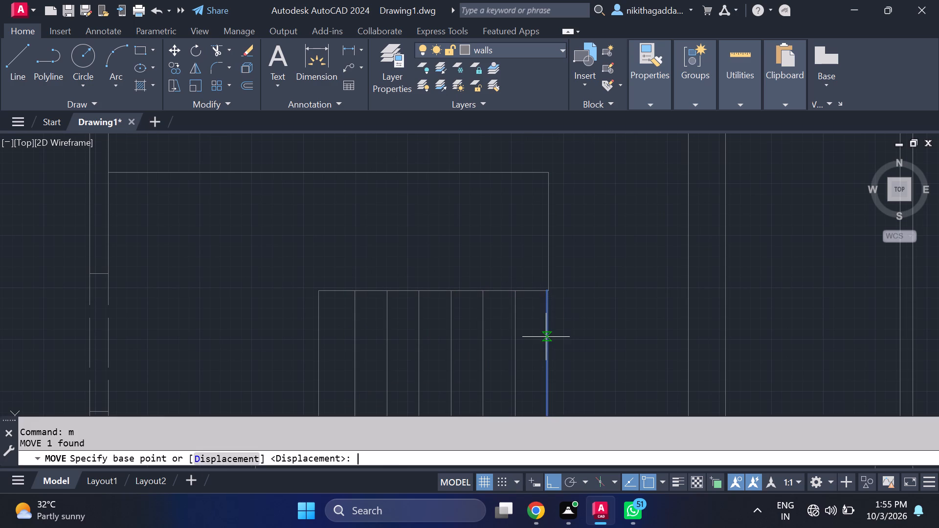
{"action": "scroll", "coordinate": [549, 330], "scroll_direction": "up", "scroll_amount": 4}
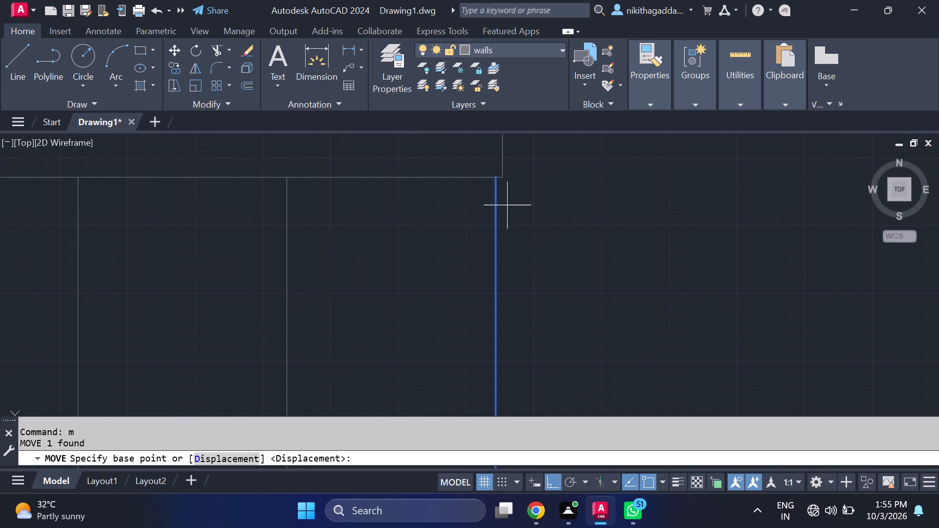
{"action": "left_click", "coordinate": [492, 179]}
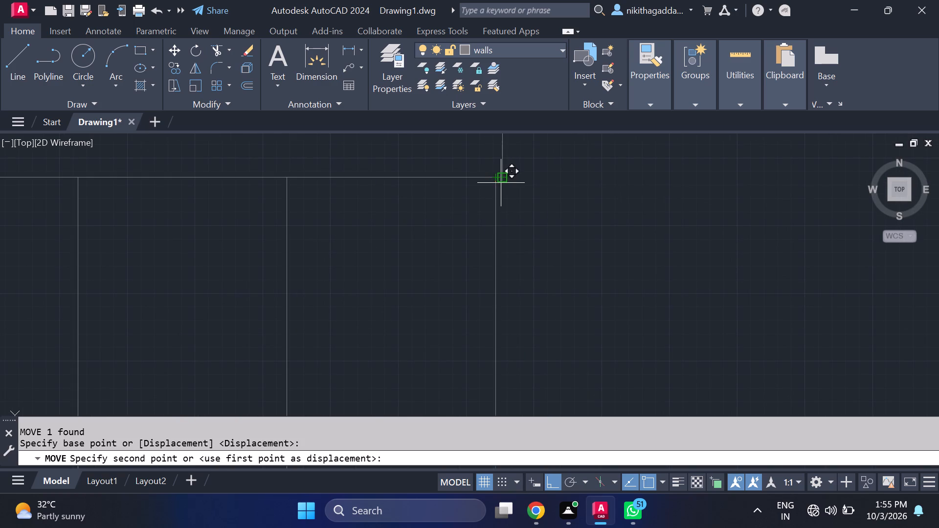
{"action": "left_click", "coordinate": [501, 183]}
Copy the seven tread lines north to the upper flight, with their south ends on its horizontal edge line.
{"action": "scroll", "coordinate": [570, 289], "scroll_direction": "down", "scroll_amount": 6}
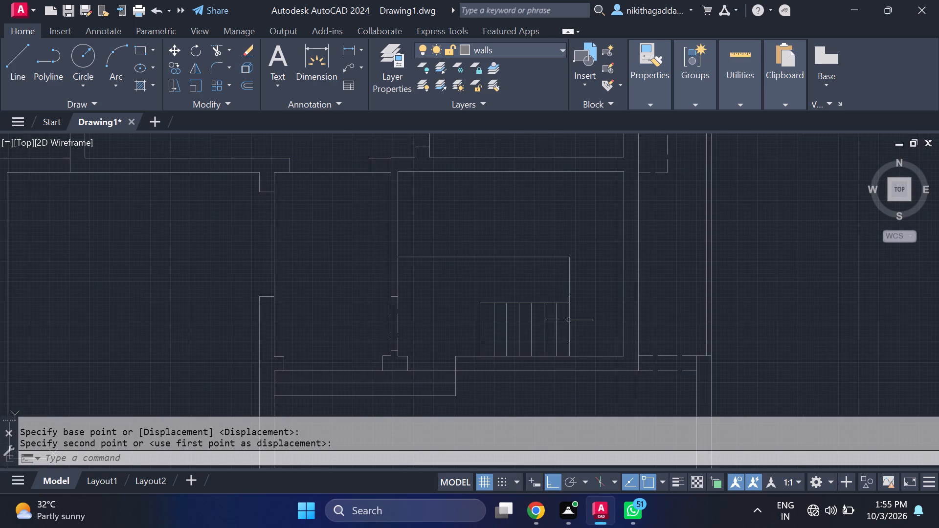
{"action": "middle_click_drag", "start_coordinate": [568, 330], "coordinate": [561, 275]}
{"action": "scroll", "coordinate": [564, 274], "scroll_direction": "up", "scroll_amount": 1}
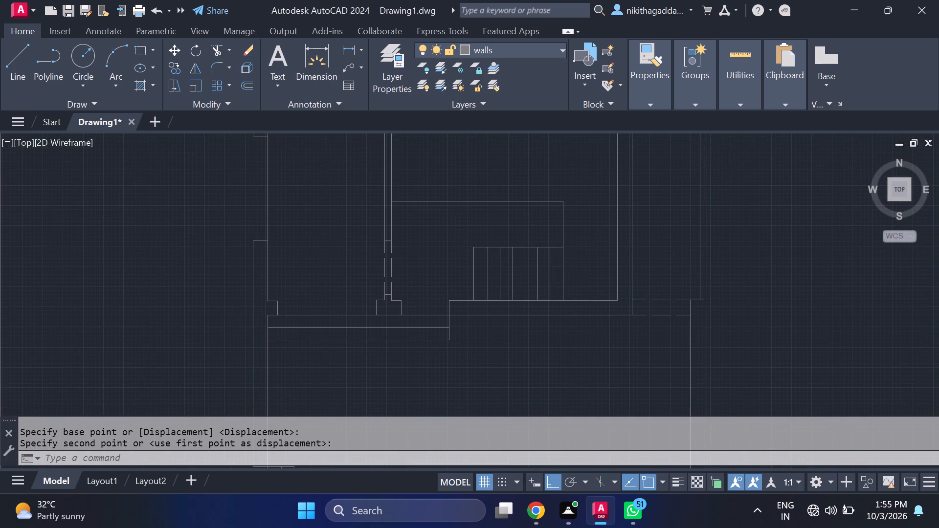
{"action": "left_click_drag", "start_coordinate": [585, 266], "coordinate": [580, 268]}
{"action": "left_click", "coordinate": [433, 297]}
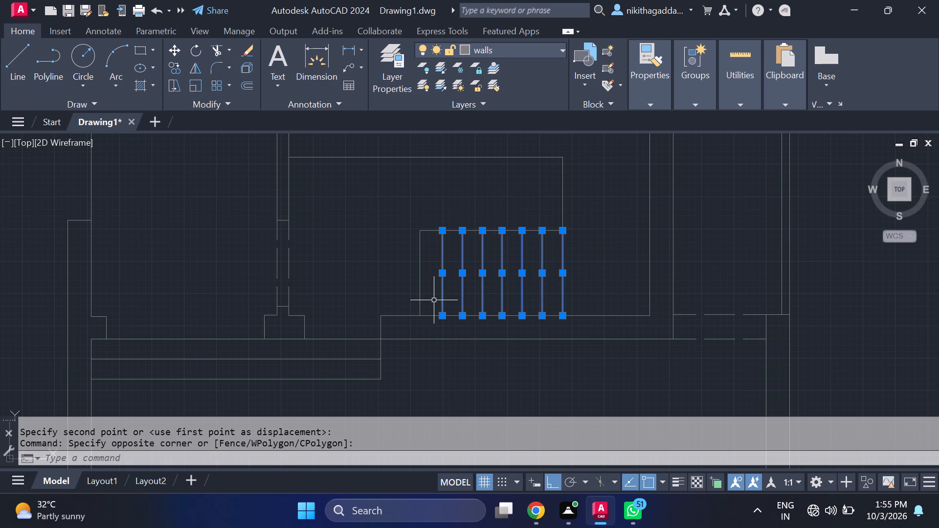
{"action": "type", "text": "co"}
{"action": "key", "text": "Return"}
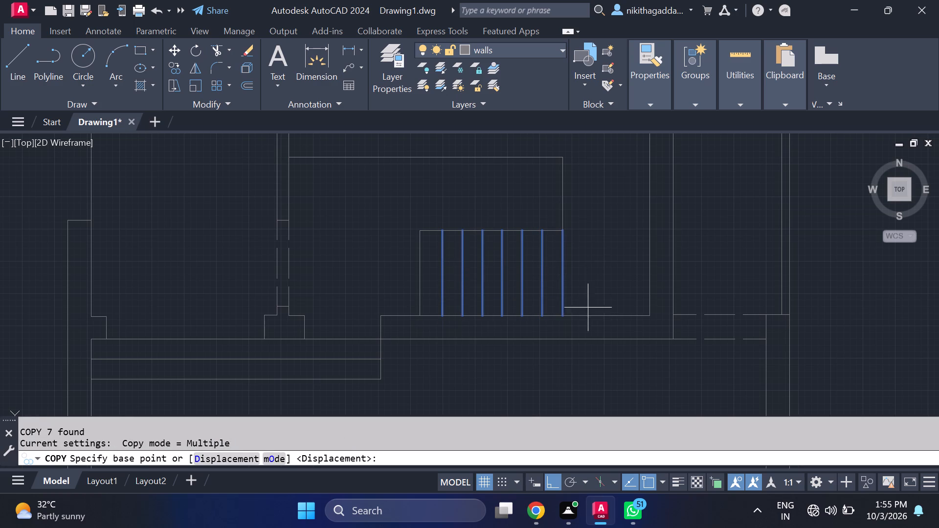
{"action": "left_click", "coordinate": [560, 311]}
{"action": "middle_click_drag", "start_coordinate": [556, 183], "coordinate": [557, 283]}
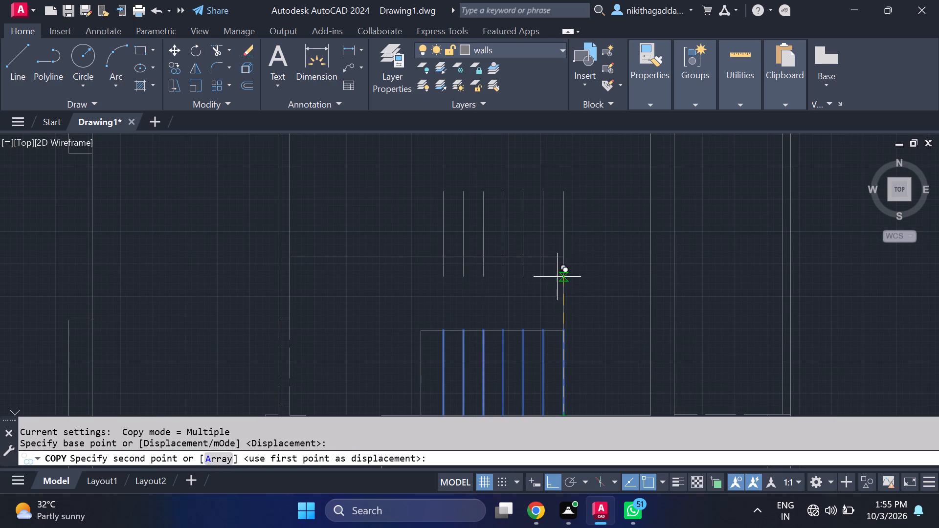
{"action": "left_click", "coordinate": [561, 256]}
{"action": "middle_click_drag", "start_coordinate": [565, 228], "coordinate": [563, 326]}
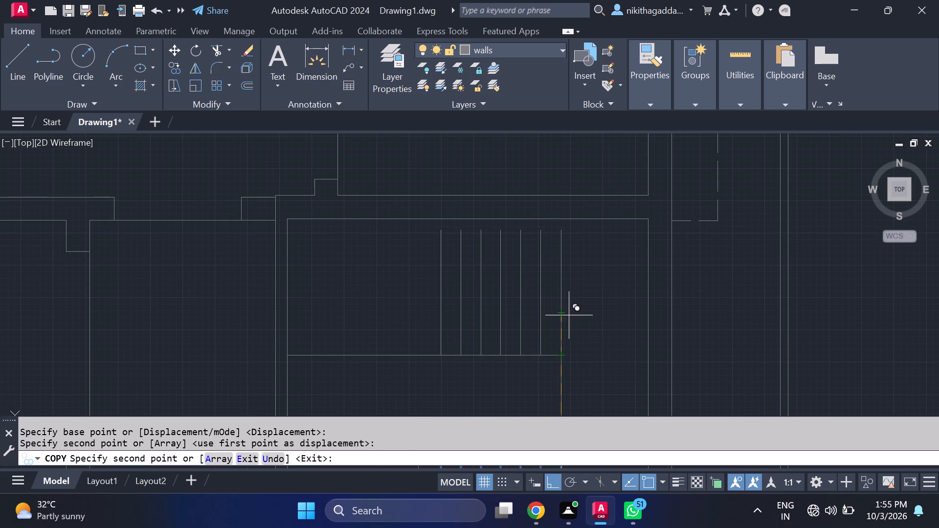
{"action": "key", "text": "Escape"}
Extend the copied upper-flight tread lines to the north wall of the stair room.
{"action": "type", "text": "ex"}
{"action": "key", "text": "Return"}
{"action": "left_click_drag", "start_coordinate": [408, 306], "coordinate": [424, 305]}
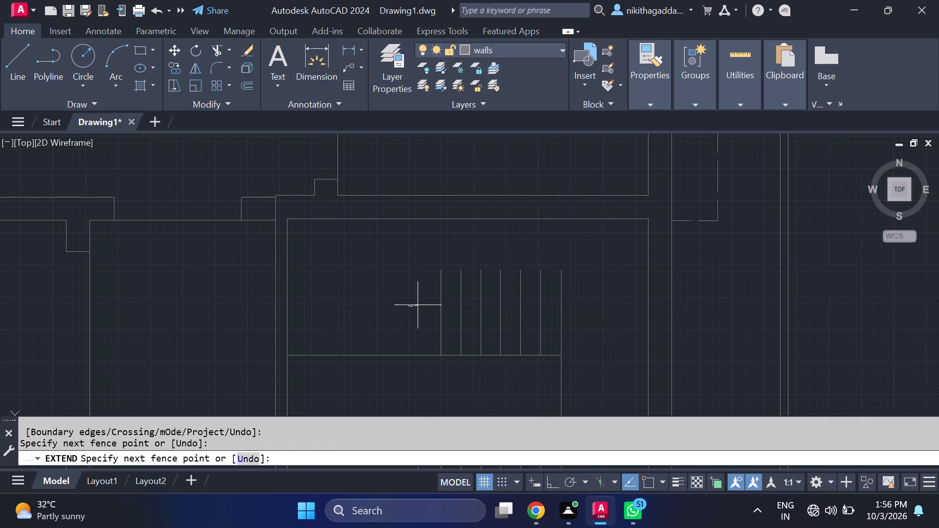
{"action": "left_click_drag", "start_coordinate": [424, 305], "coordinate": [601, 296]}
{"action": "scroll", "coordinate": [593, 299], "scroll_direction": "down", "scroll_amount": 3}
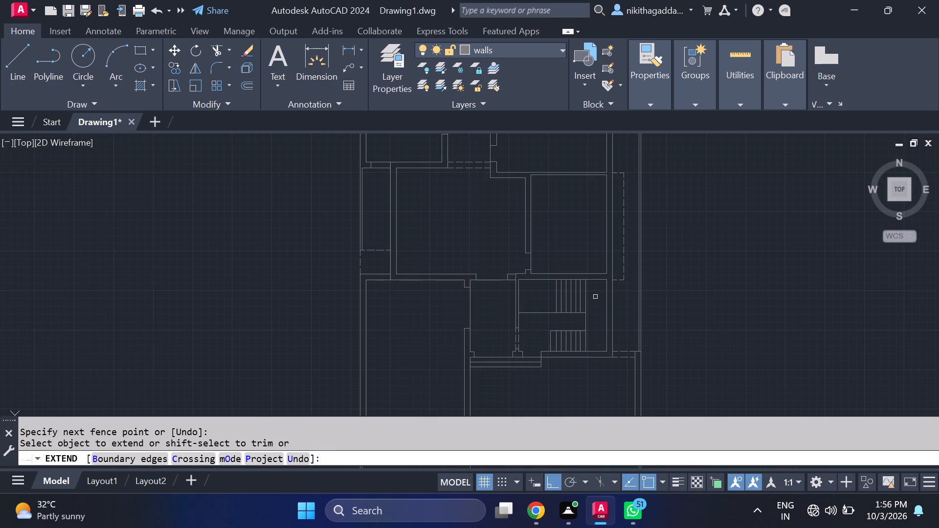
{"action": "key", "text": "Escape"}
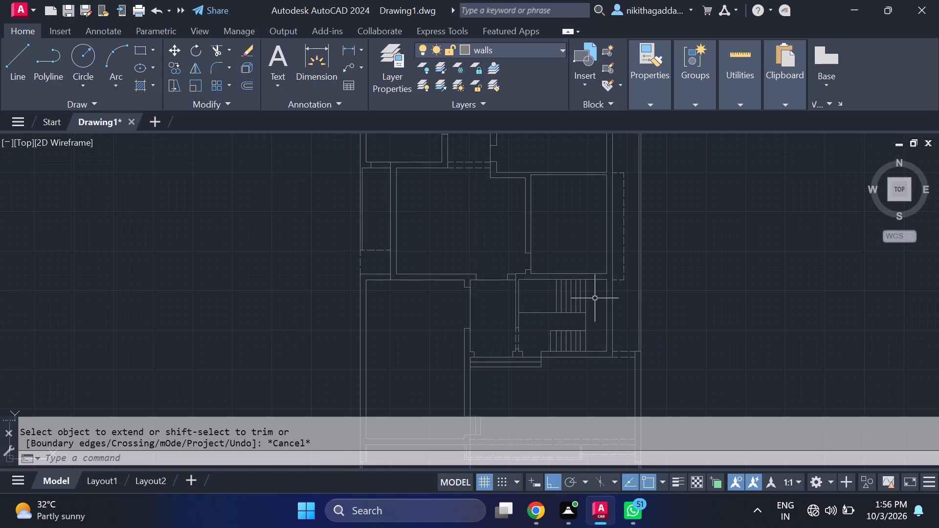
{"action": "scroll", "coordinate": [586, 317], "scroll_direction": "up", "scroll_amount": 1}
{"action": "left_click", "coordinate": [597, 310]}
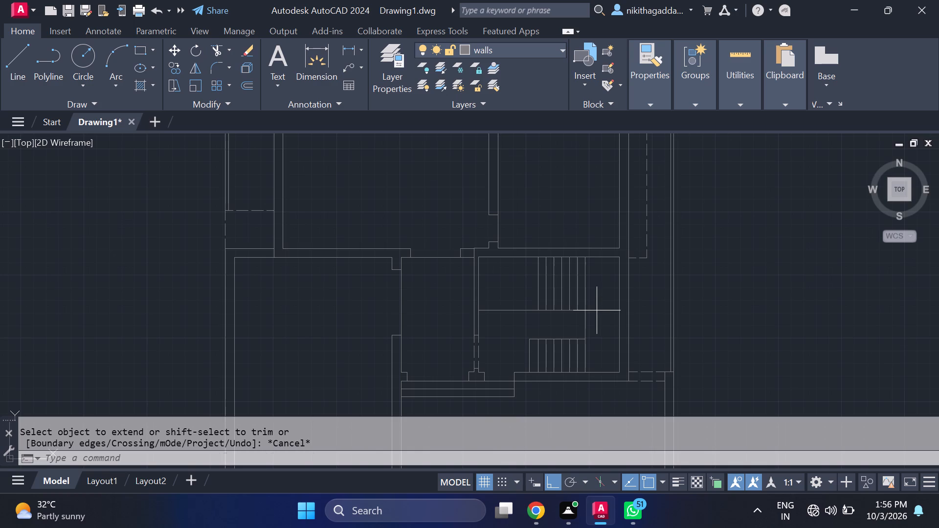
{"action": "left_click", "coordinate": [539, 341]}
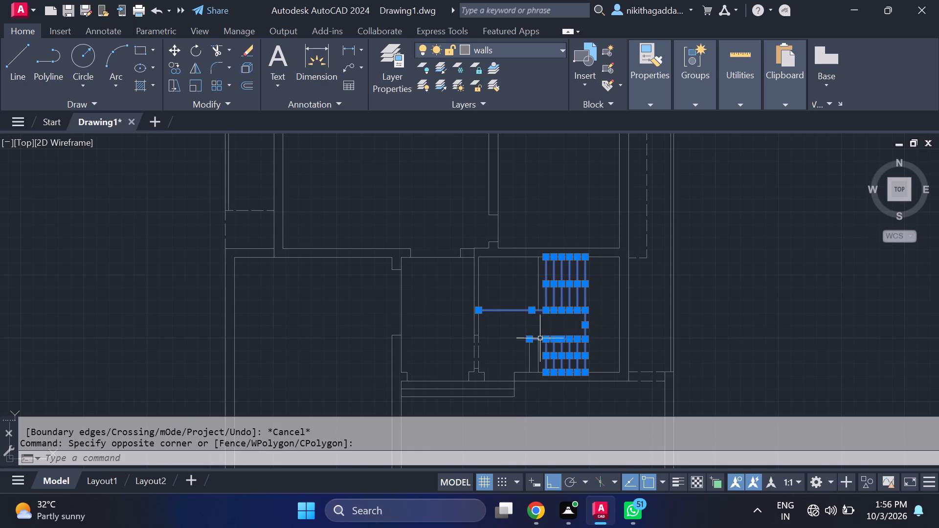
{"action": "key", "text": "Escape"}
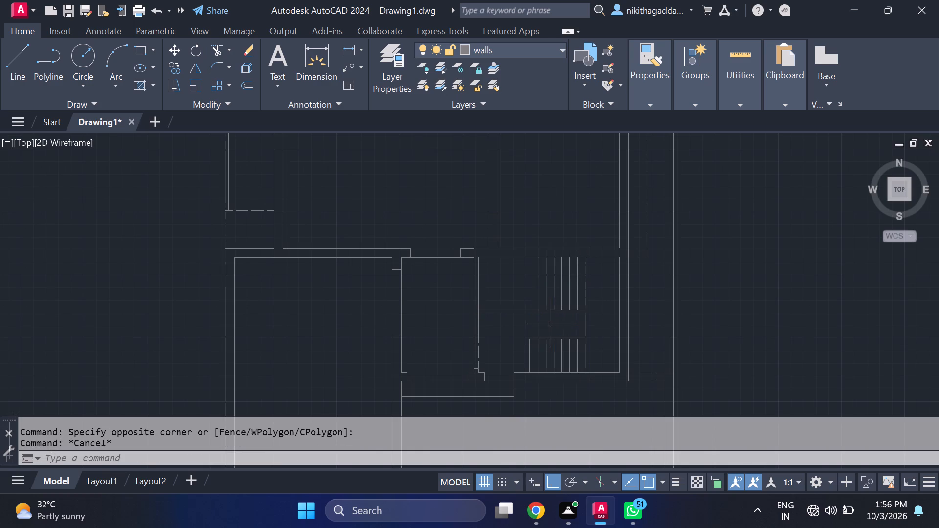
Move the two horizontal edge lines between the stair flights north together by a short distance.
{"action": "scroll", "coordinate": [567, 319], "scroll_direction": "up", "scroll_amount": 3}
{"action": "left_click", "coordinate": [482, 281]}
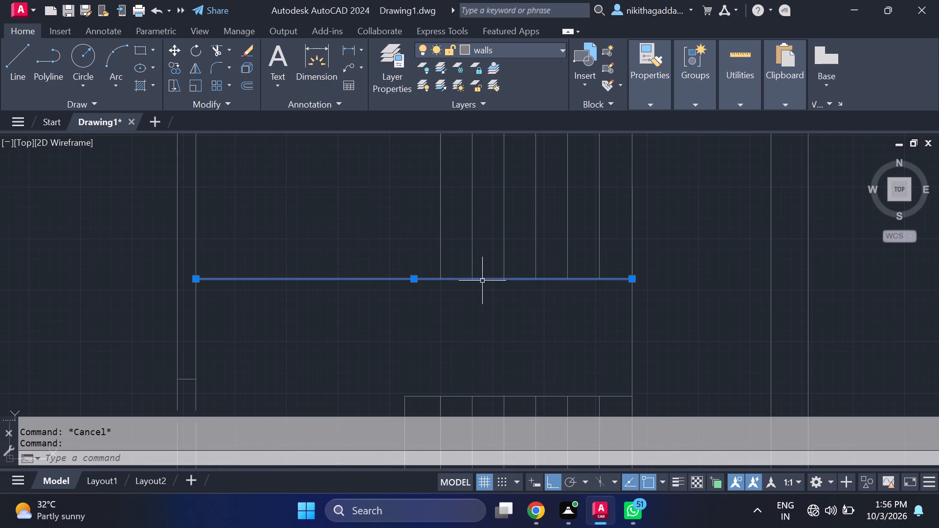
{"action": "left_click", "coordinate": [521, 396]}
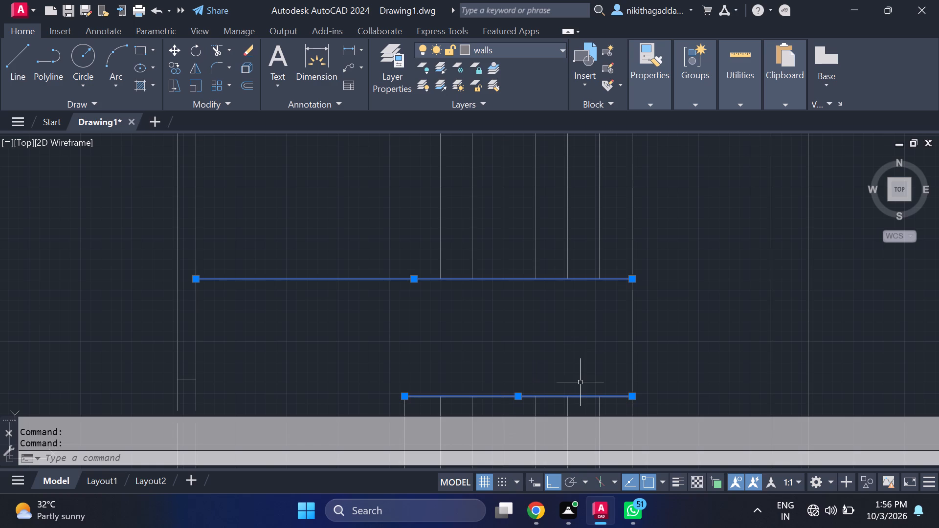
{"action": "key", "text": "m"}
{"action": "key", "text": "Return"}
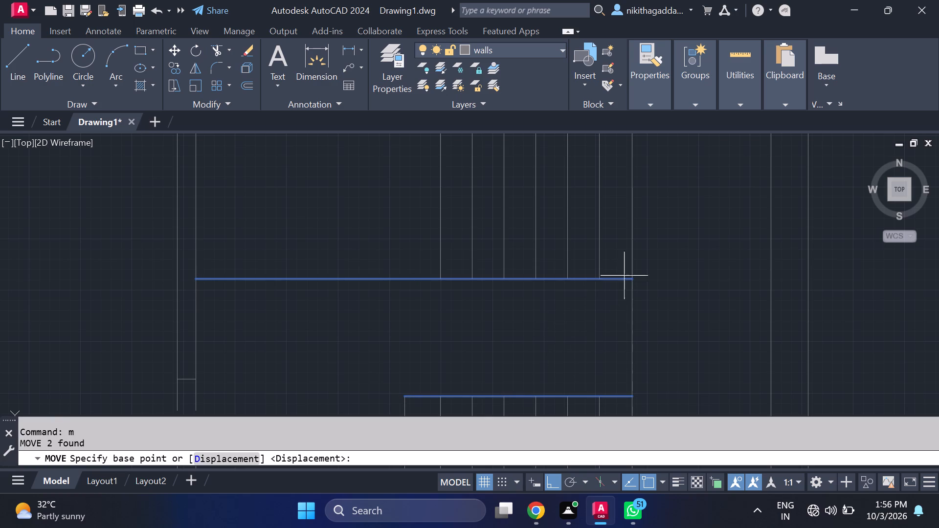
{"action": "left_click", "coordinate": [633, 274]}
{"action": "scroll", "coordinate": [645, 232], "scroll_direction": "down", "scroll_amount": 1}
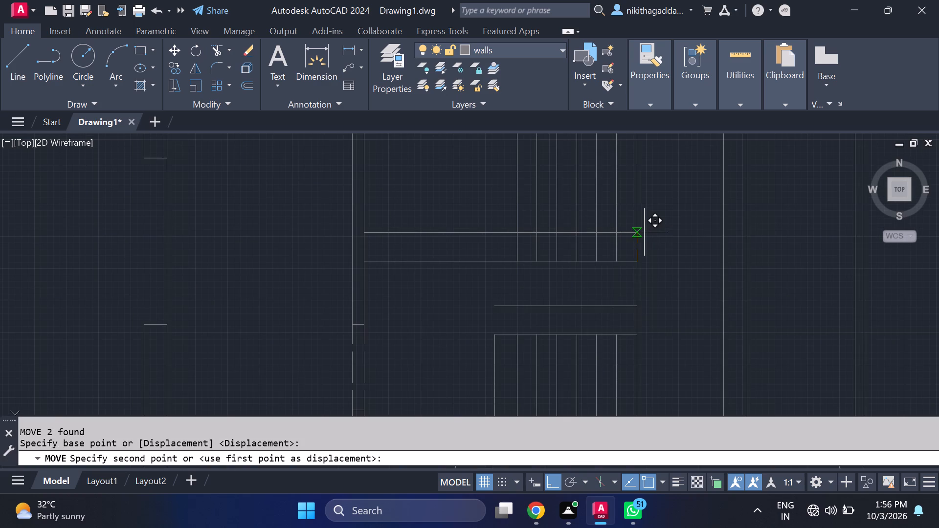
{"action": "left_click", "coordinate": [643, 238]}
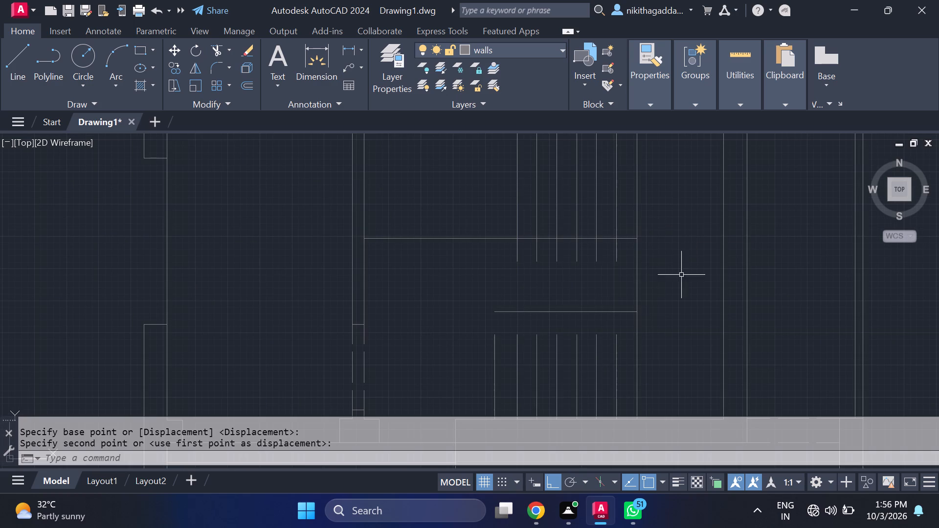
Extend the lower-flight tread lines north to the lower flight's horizontal edge line.
{"action": "type", "text": "ex"}
{"action": "key", "text": "Return"}
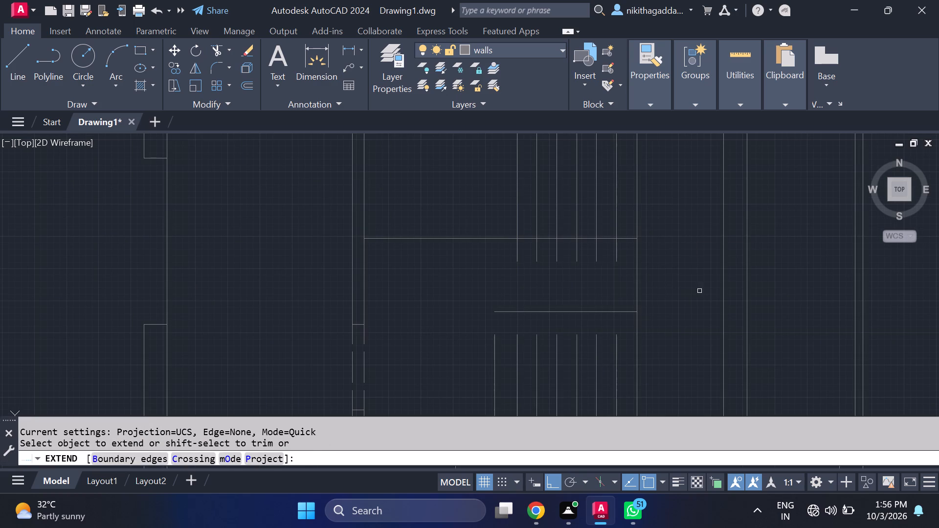
{"action": "left_click", "coordinate": [494, 378]}
{"action": "left_click", "coordinate": [494, 366]}
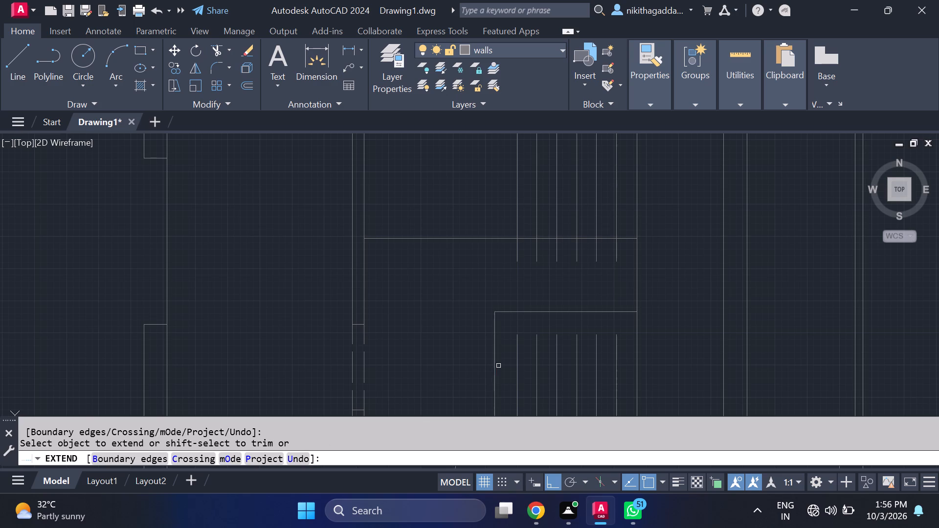
{"action": "left_click", "coordinate": [518, 350]}
{"action": "left_click", "coordinate": [537, 348]}
{"action": "left_click_drag", "start_coordinate": [519, 345], "coordinate": [626, 345]}
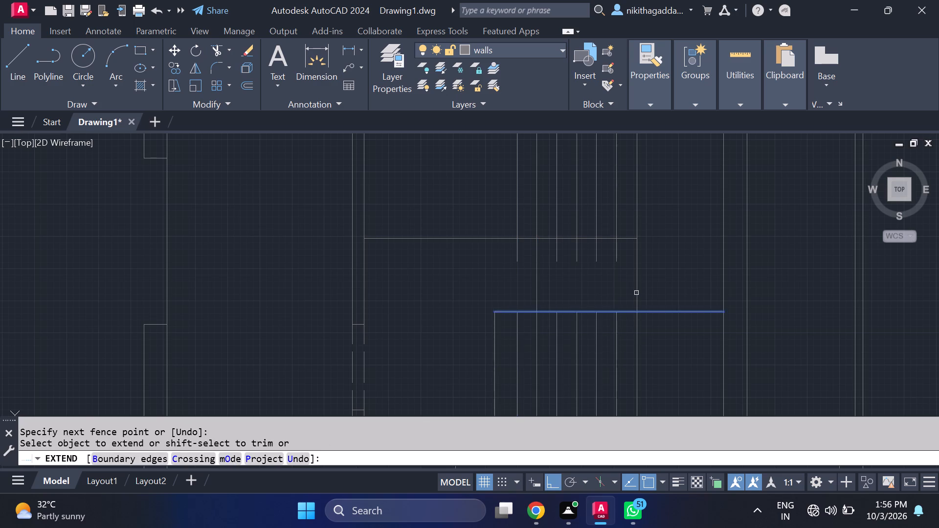
{"action": "key", "text": "Escape"}
Trim the tread line portions between the flights, south of the upper flight's horizontal edge line.
{"action": "type", "text": "tr"}
{"action": "key", "text": "Return"}
{"action": "scroll", "coordinate": [571, 268], "scroll_direction": "up", "scroll_amount": 2}
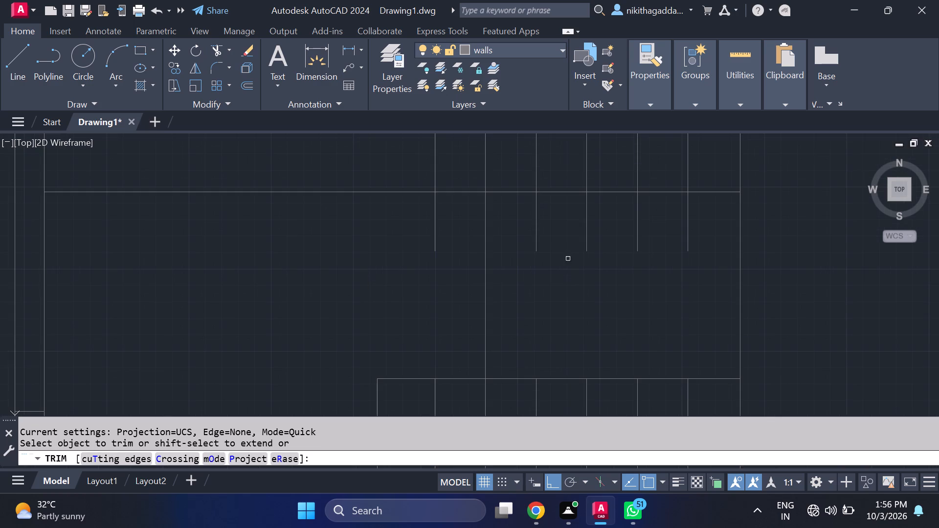
{"action": "left_click_drag", "start_coordinate": [713, 207], "coordinate": [330, 260]}
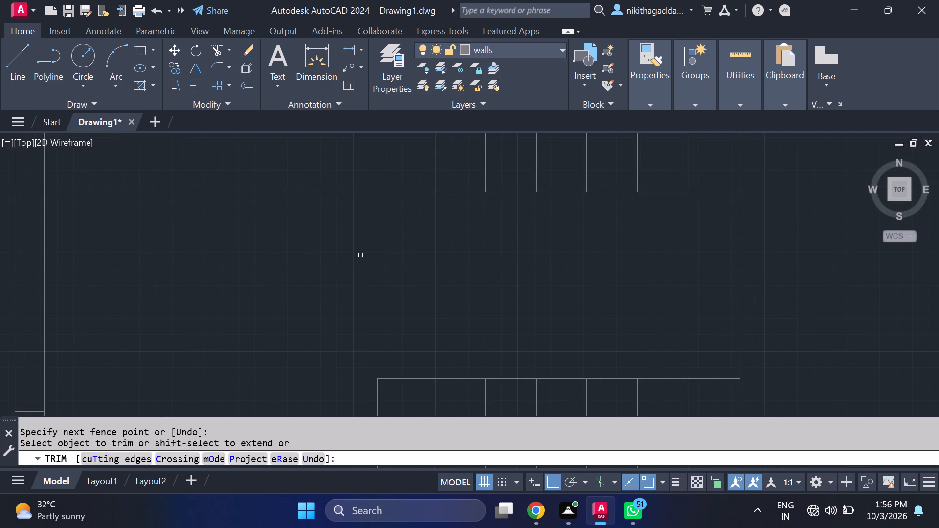
{"action": "scroll", "coordinate": [417, 240], "scroll_direction": "down", "scroll_amount": 4}
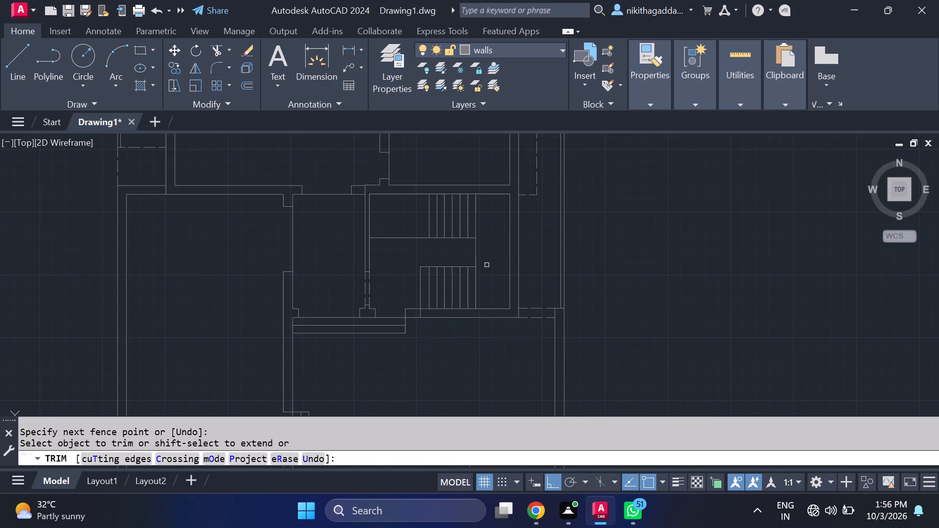
{"action": "middle_click_drag", "start_coordinate": [438, 252], "coordinate": [433, 262]}
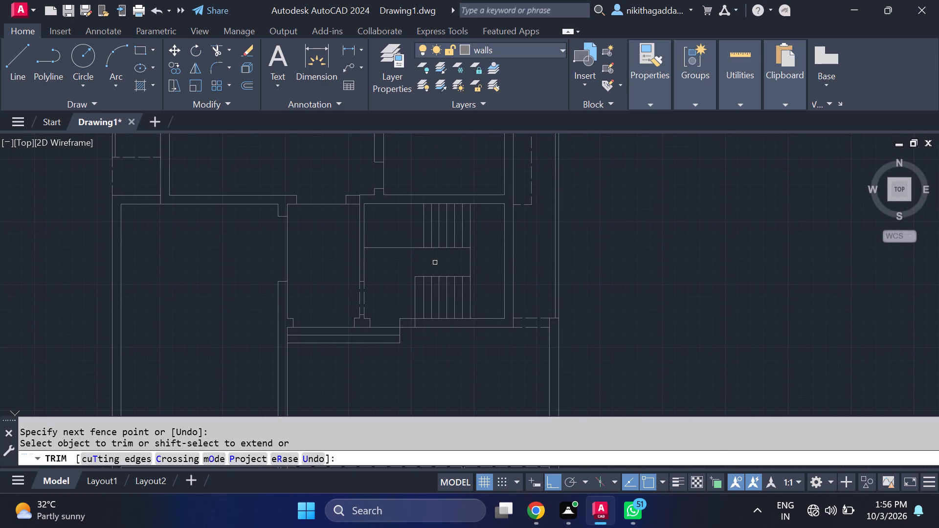
{"action": "key", "text": "Escape"}
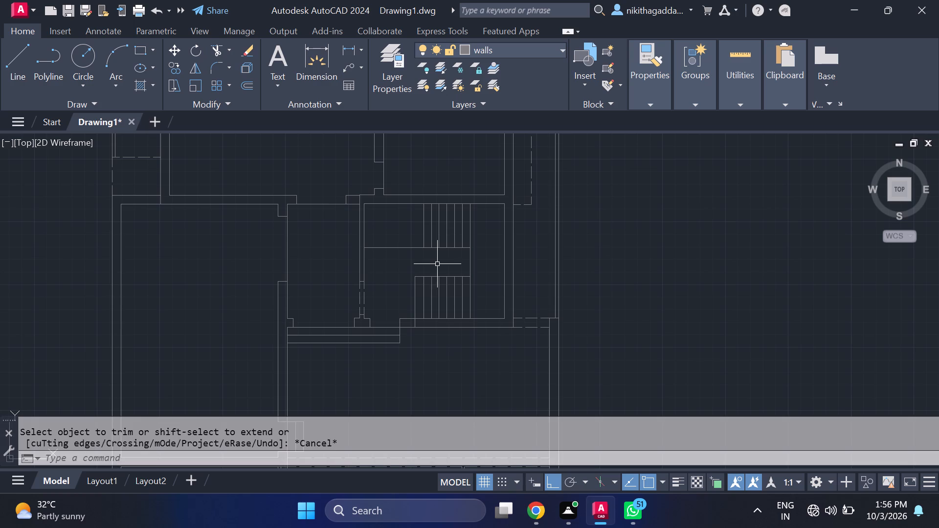
Offset the upper flight's westernmost tread line west three times in succession, about 6.77 inches apart.
{"action": "type", "text": "of"}
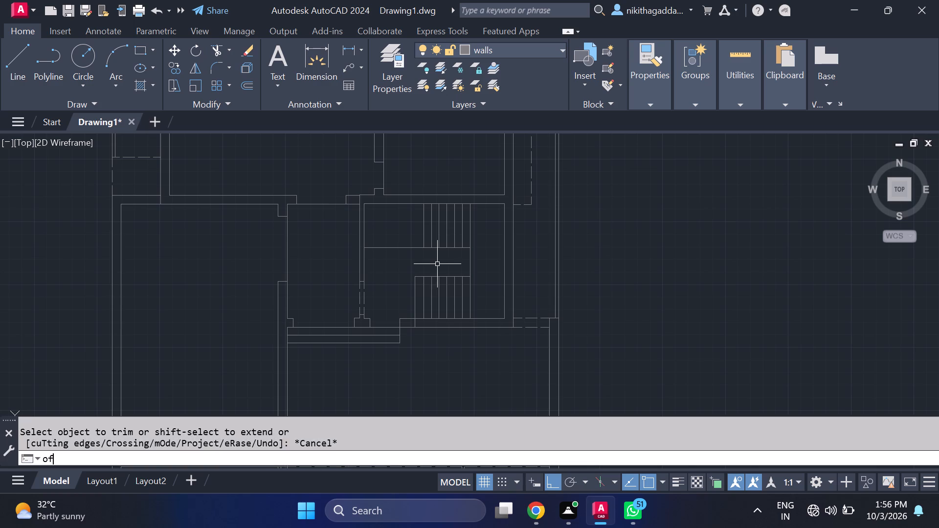
{"action": "key", "text": "Return"}
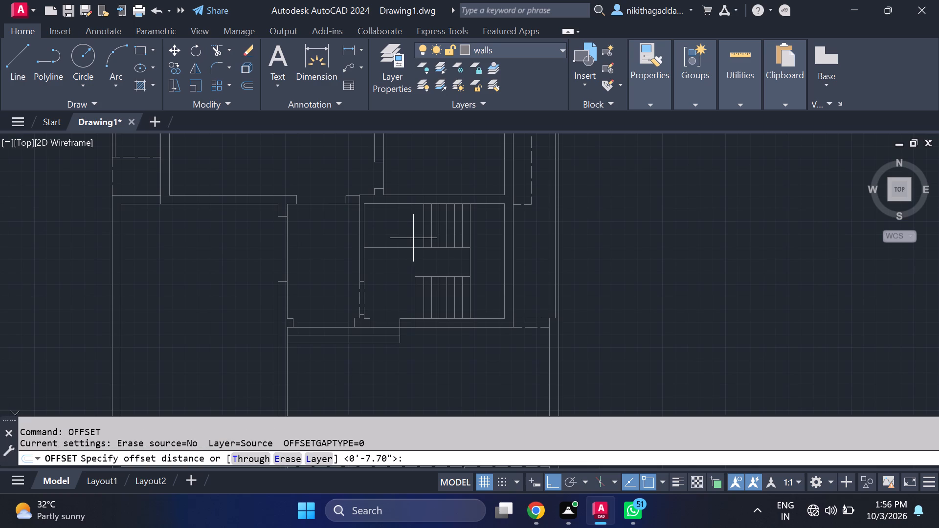
{"action": "scroll", "coordinate": [413, 238], "scroll_direction": "up", "scroll_amount": 2}
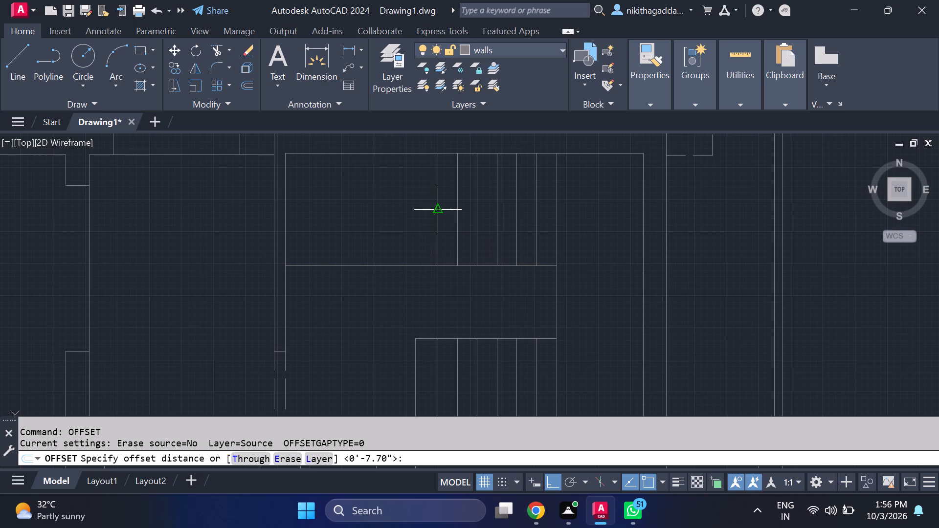
{"action": "left_click", "coordinate": [438, 213]}
{"action": "left_click", "coordinate": [420, 214]}
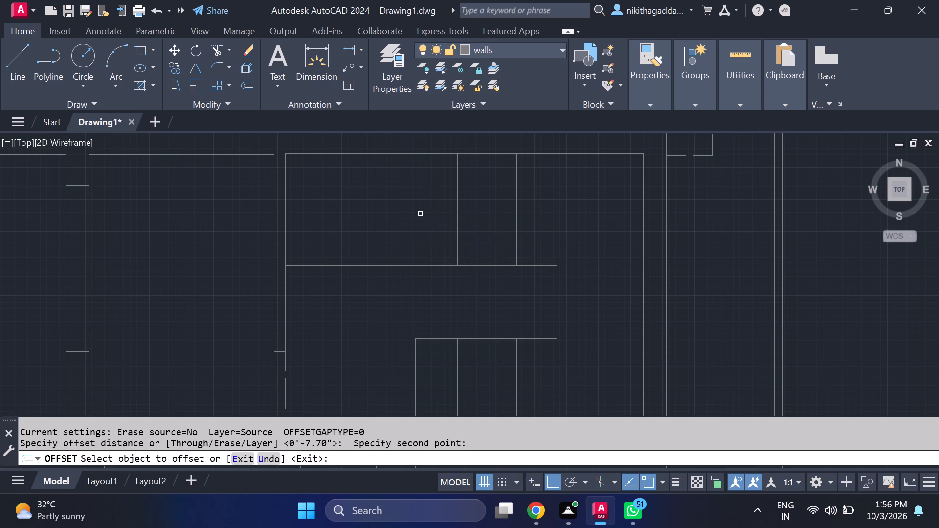
{"action": "left_click", "coordinate": [436, 206]}
{"action": "left_click", "coordinate": [409, 217]}
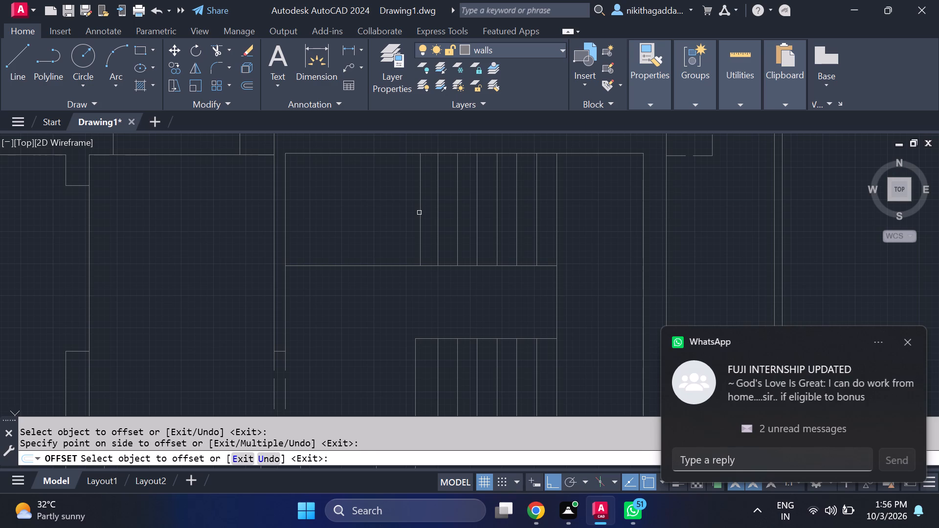
{"action": "left_click", "coordinate": [419, 213]}
{"action": "left_click", "coordinate": [368, 208]}
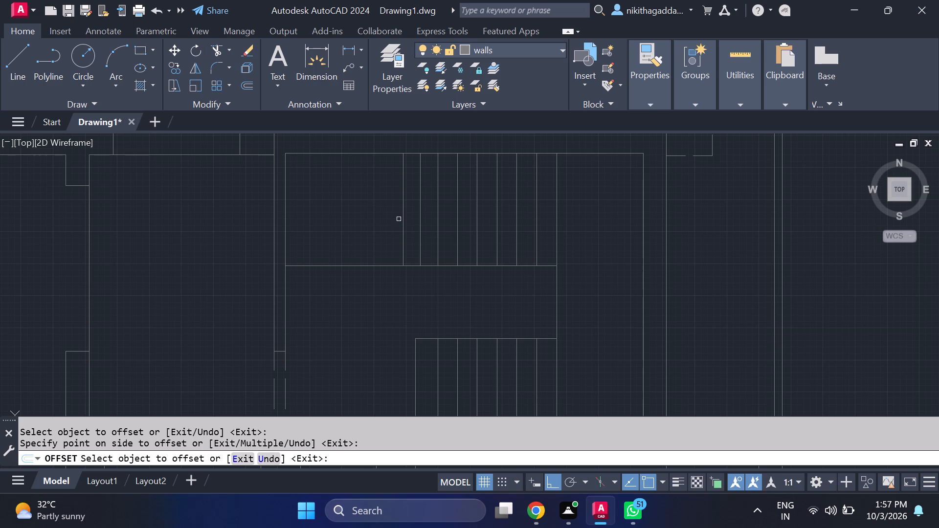
{"action": "left_click_drag", "start_coordinate": [401, 215], "coordinate": [394, 217]}
{"action": "left_click", "coordinate": [346, 229]}
{"action": "scroll", "coordinate": [370, 207], "scroll_direction": "down", "scroll_amount": 3}
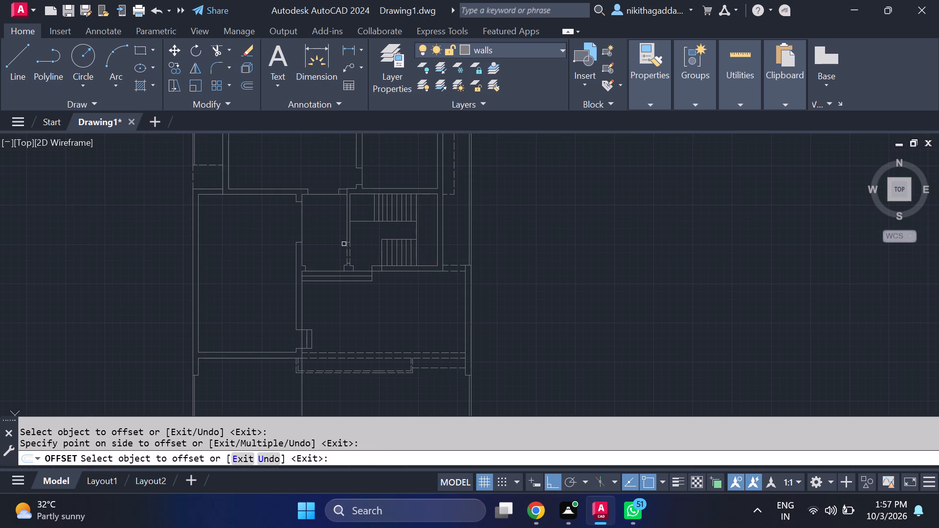
{"action": "key", "text": "Escape"}
Draw two horizontal lines across the narrow passage east of the stair room, aligned with the upper and lower flight edge lines.
{"action": "key", "text": "l"}
{"action": "key", "text": "Return"}
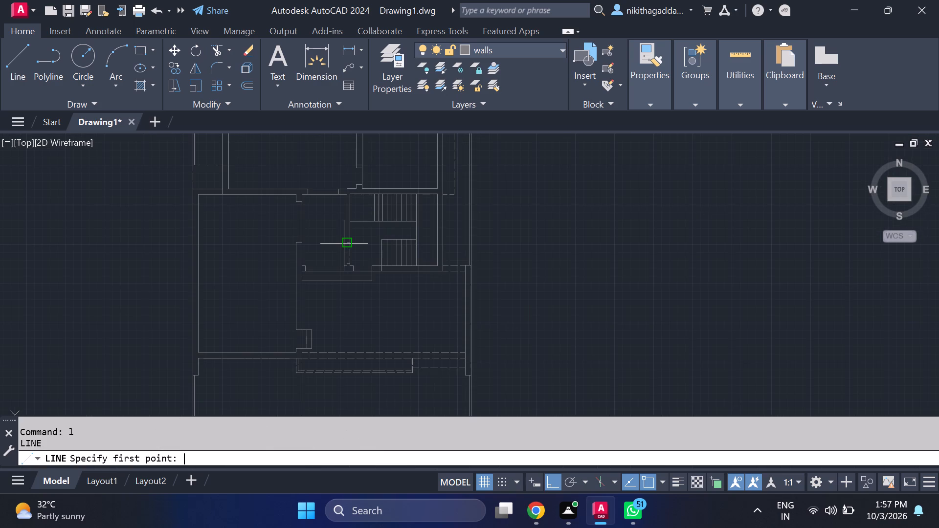
{"action": "scroll", "coordinate": [483, 232], "scroll_direction": "up", "scroll_amount": 3}
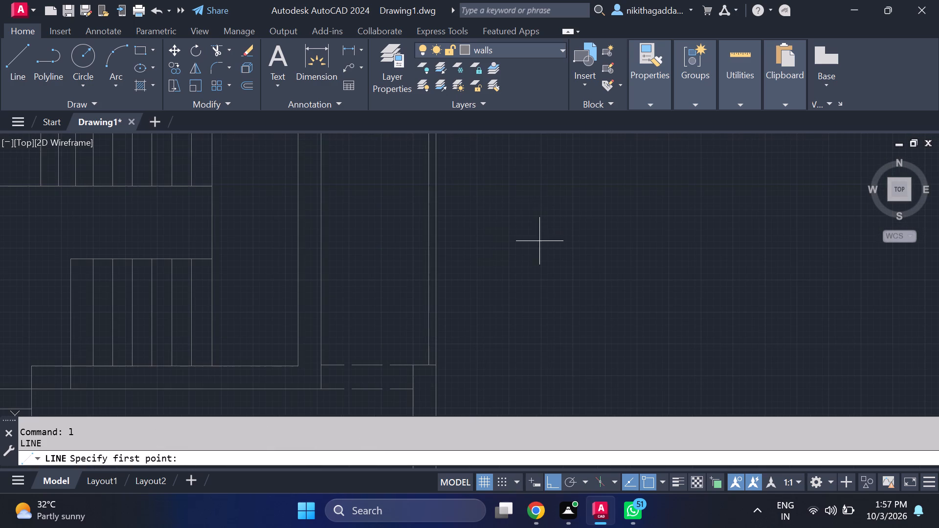
{"action": "scroll", "coordinate": [322, 214], "scroll_direction": "down", "scroll_amount": 1}
{"action": "scroll", "coordinate": [311, 222], "scroll_direction": "up", "scroll_amount": 1}
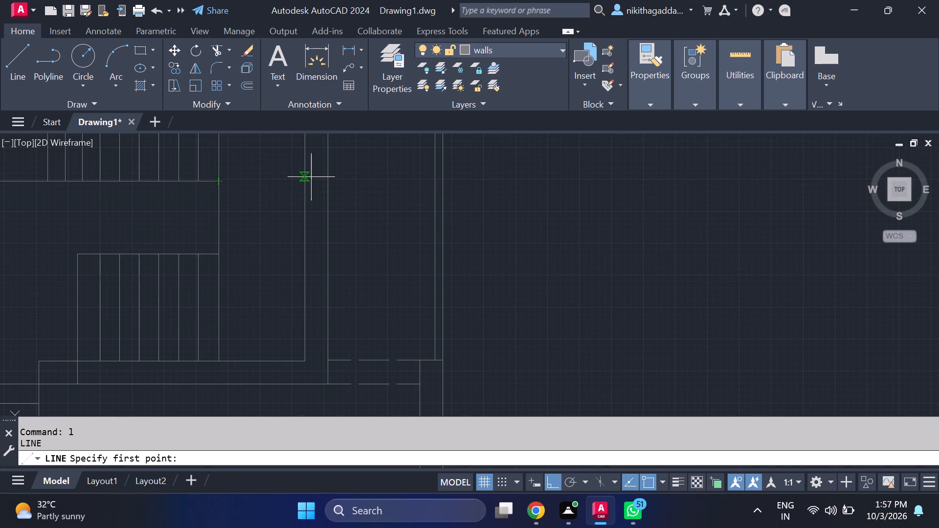
{"action": "left_click", "coordinate": [329, 184]}
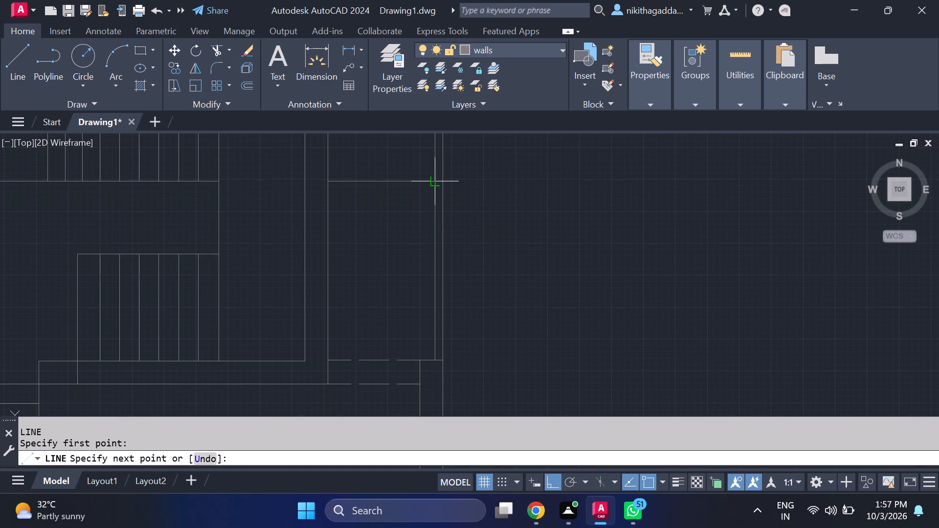
{"action": "left_click", "coordinate": [435, 182]}
{"action": "key", "text": "Escape"}
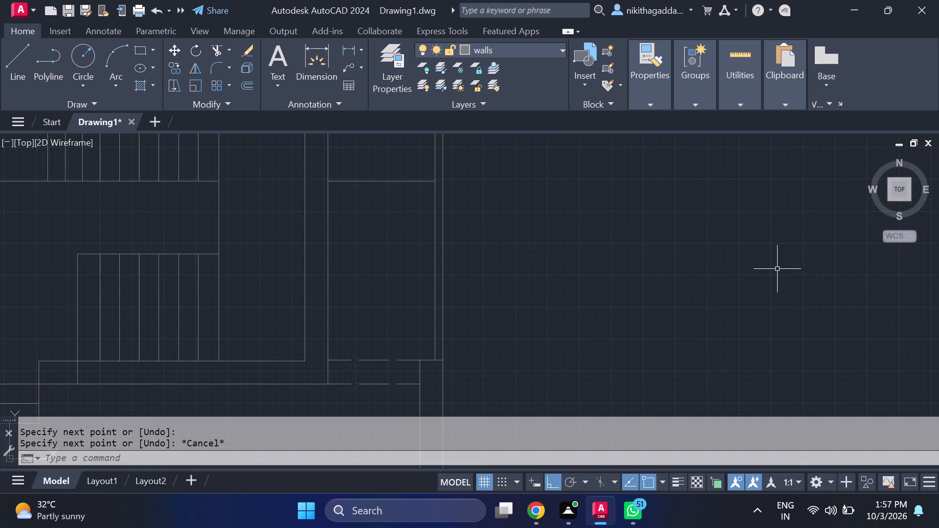
{"action": "key", "text": "space"}
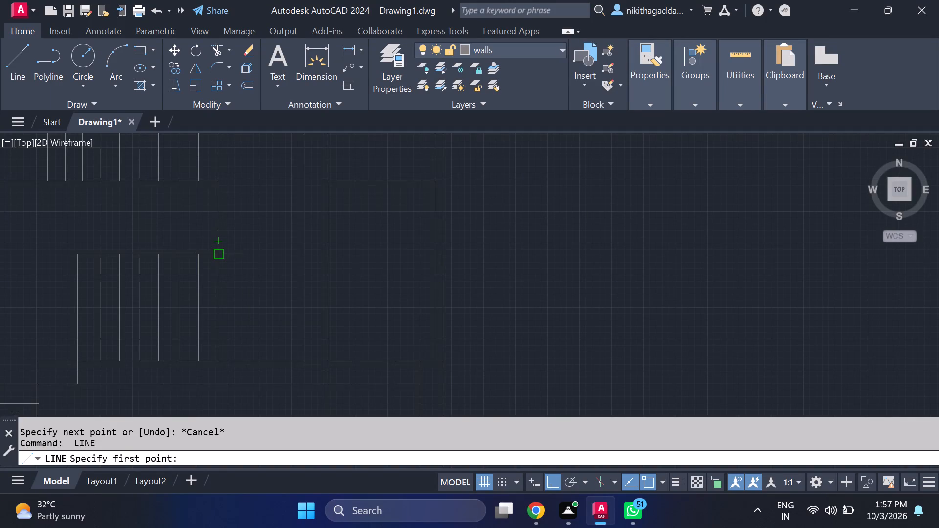
{"action": "left_click", "coordinate": [326, 256]}
{"action": "left_click", "coordinate": [436, 251]}
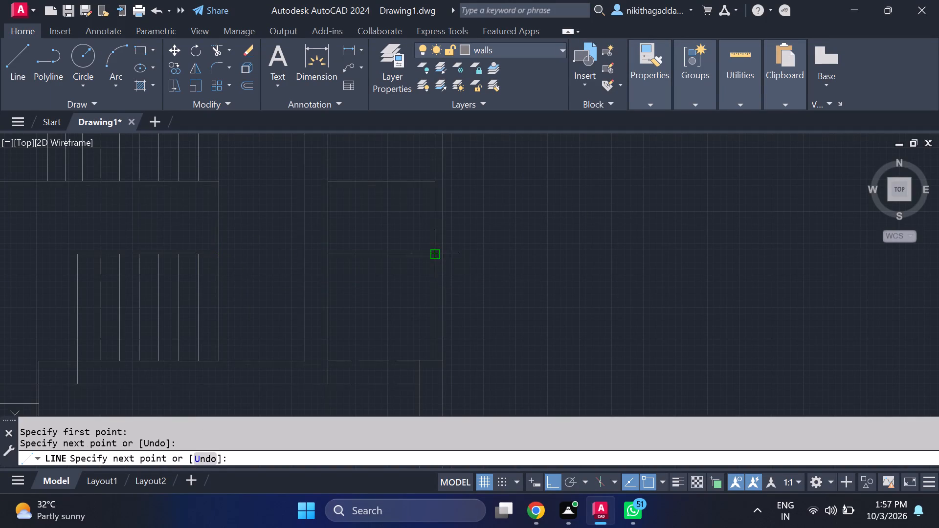
{"action": "key", "text": "Escape"}
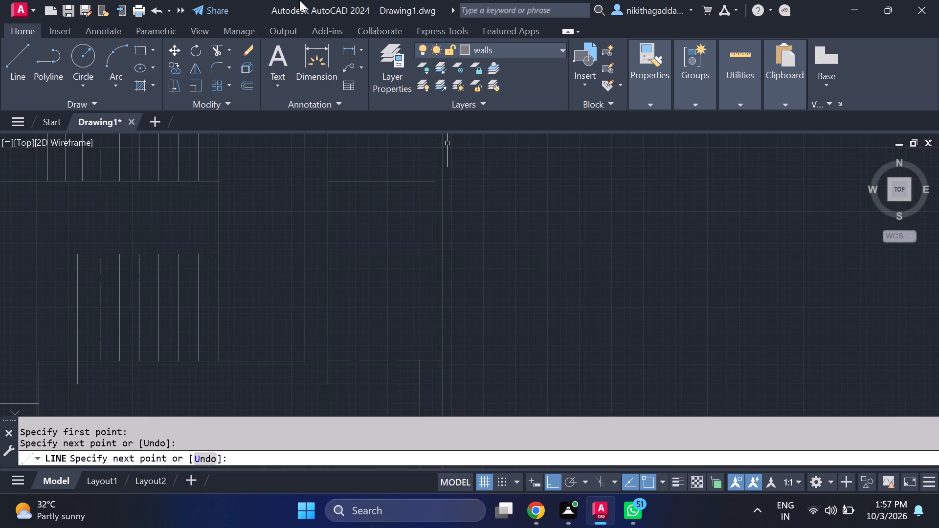
Offset the northern line across the east passage south three times in succession, about 6.3 inches apart.
{"action": "type", "text": "of"}
{"action": "key", "text": "Return"}
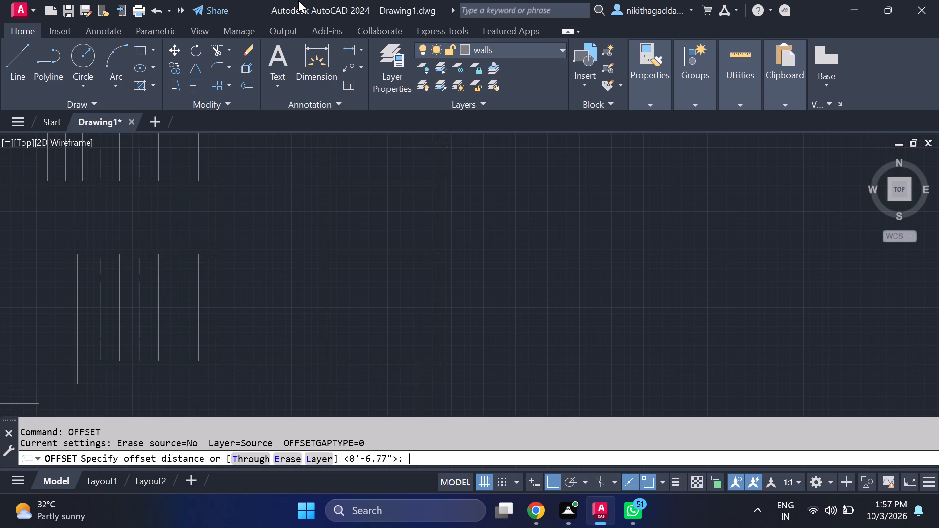
{"action": "left_click", "coordinate": [381, 182]}
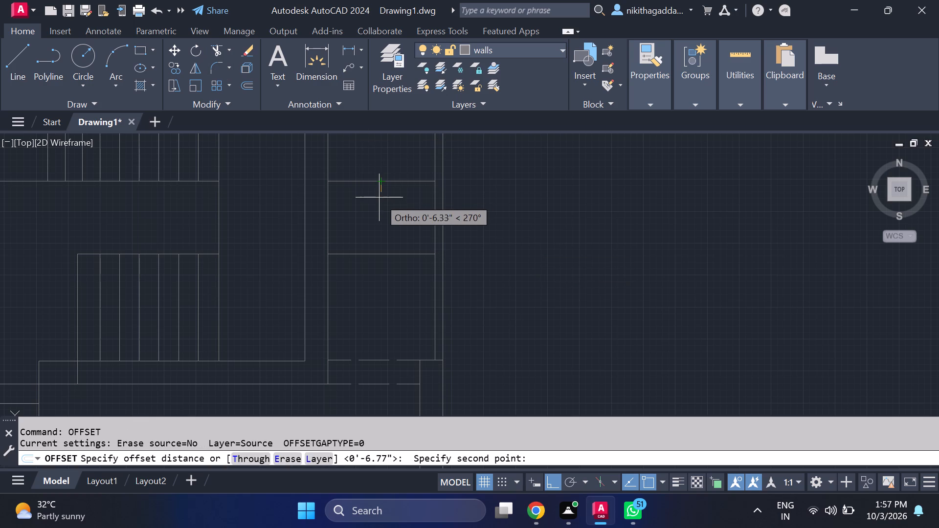
{"action": "left_click", "coordinate": [381, 198]}
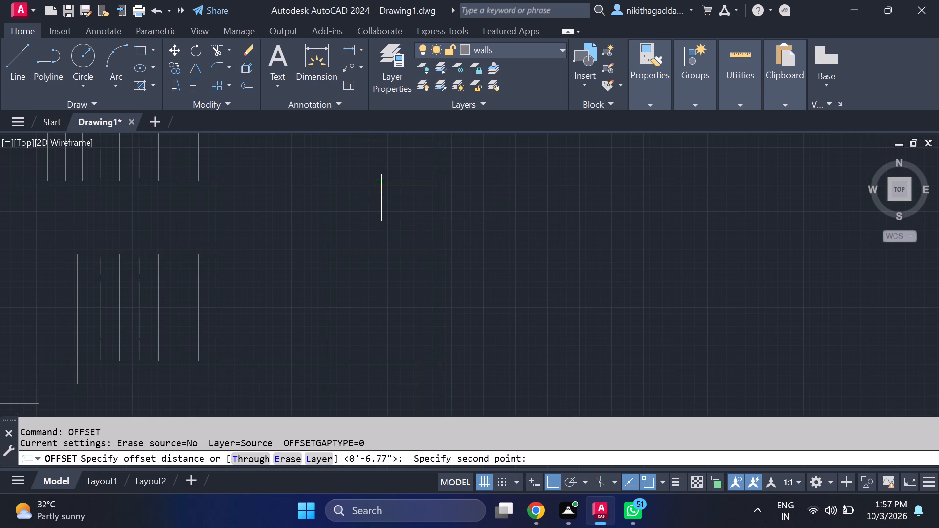
{"action": "left_click", "coordinate": [385, 184]}
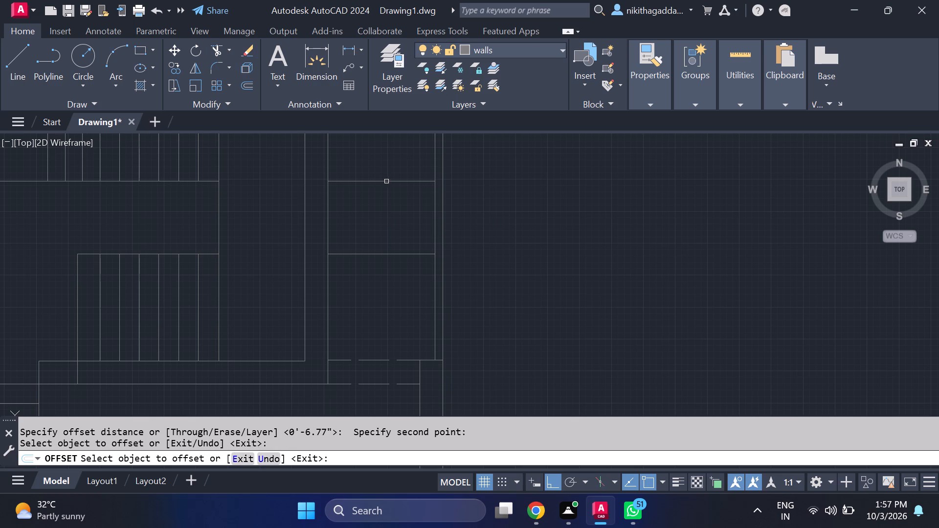
{"action": "left_click", "coordinate": [386, 181]}
{"action": "left_click", "coordinate": [378, 218]}
{"action": "left_click", "coordinate": [378, 198]}
{"action": "left_click", "coordinate": [369, 233]}
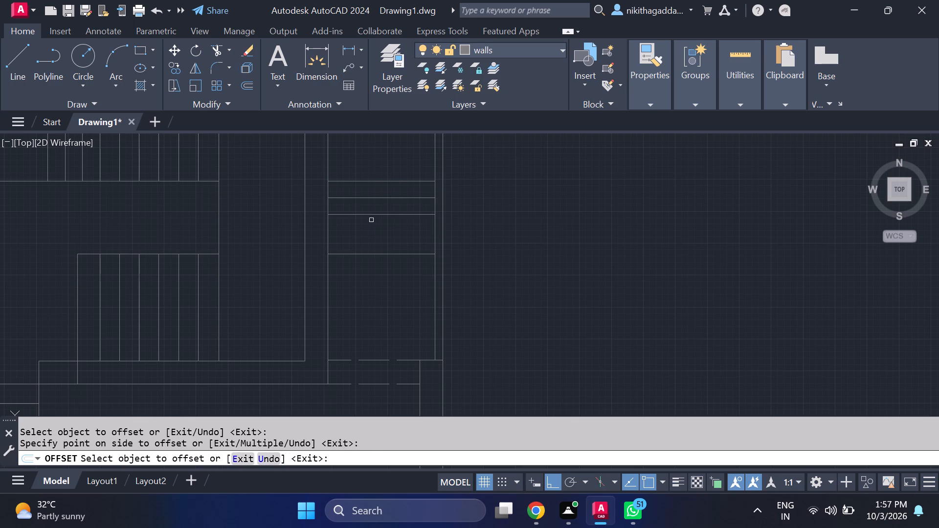
{"action": "left_click", "coordinate": [374, 216]}
{"action": "left_click", "coordinate": [369, 238]}
{"action": "scroll", "coordinate": [382, 227], "scroll_direction": "down", "scroll_amount": 2}
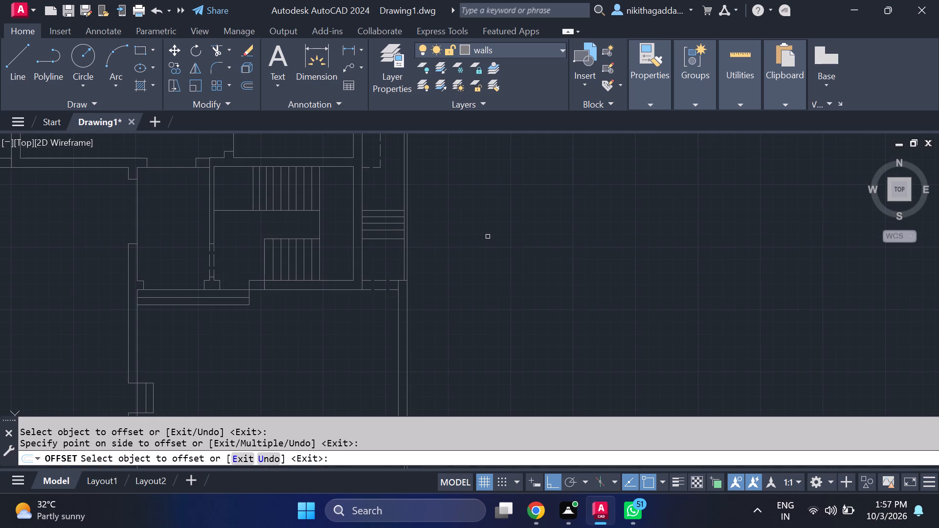
{"action": "key", "text": "Escape"}
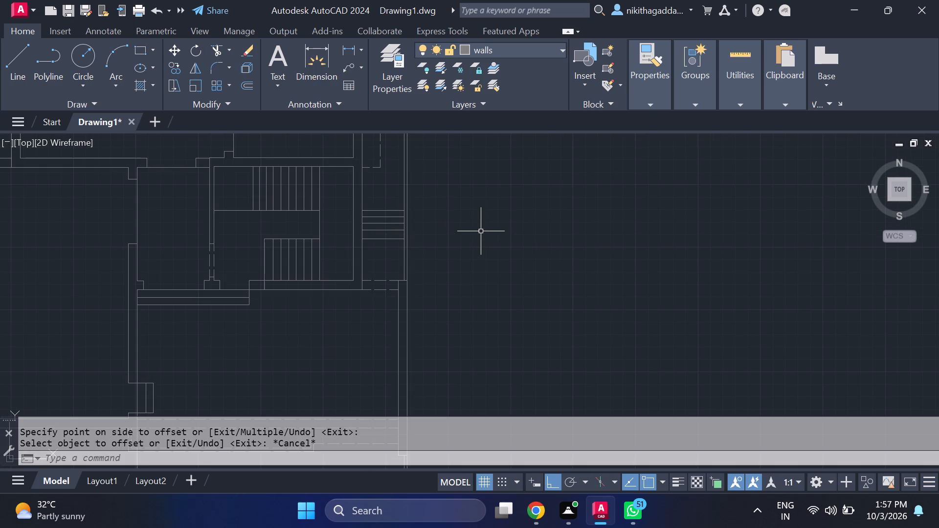
Move the third offset step line in the east passage slightly south, about midway between its neighbouring lines.
{"action": "scroll", "coordinate": [444, 246], "scroll_direction": "up", "scroll_amount": 2}
{"action": "scroll", "coordinate": [285, 192], "scroll_direction": "up", "scroll_amount": 1}
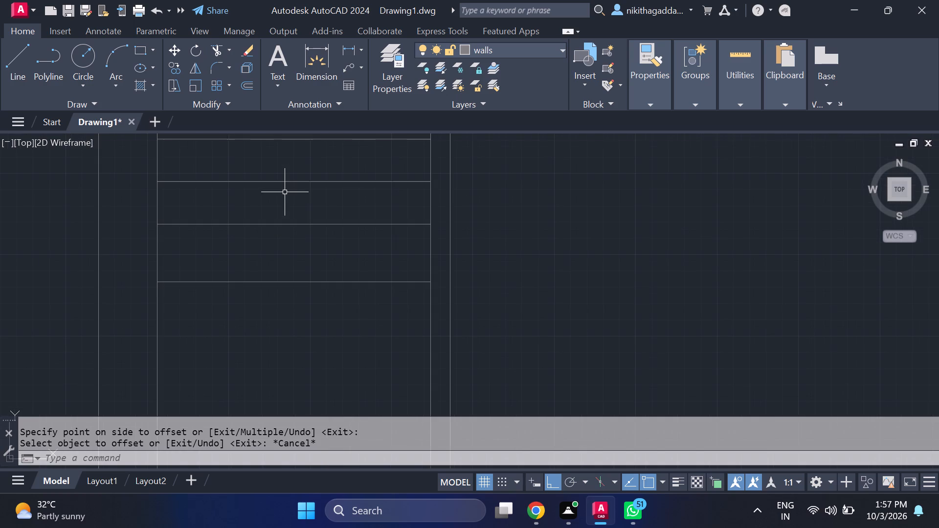
{"action": "scroll", "coordinate": [285, 192], "scroll_direction": "up", "scroll_amount": 1}
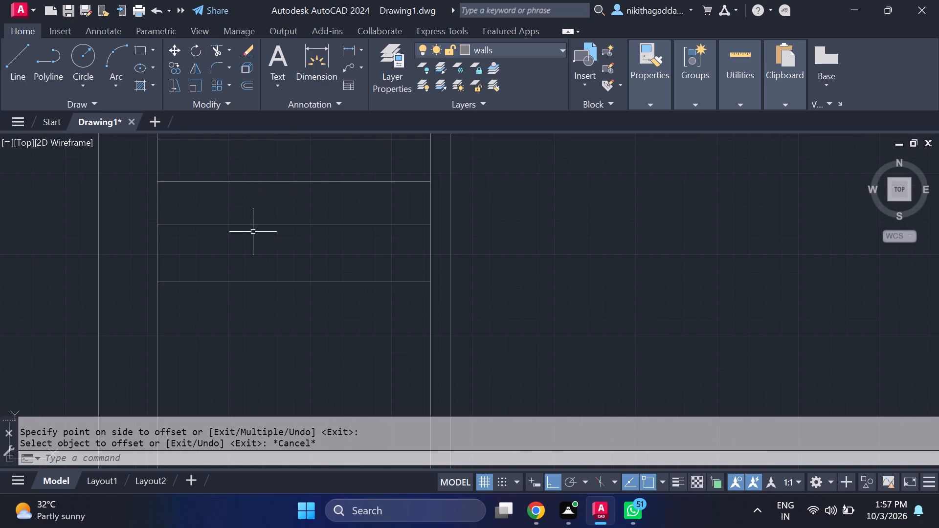
{"action": "left_click", "coordinate": [258, 217]}
{"action": "left_click", "coordinate": [249, 233]}
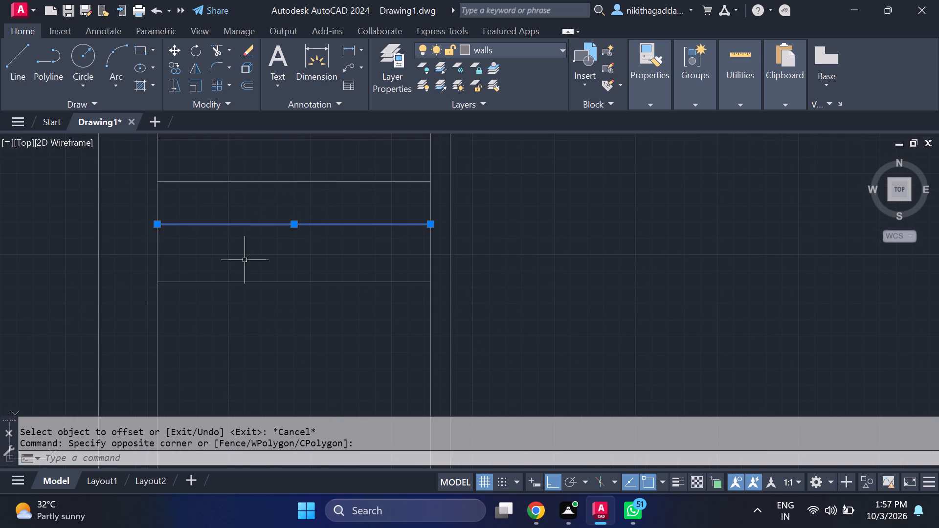
{"action": "key", "text": "m"}
{"action": "key", "text": "Return"}
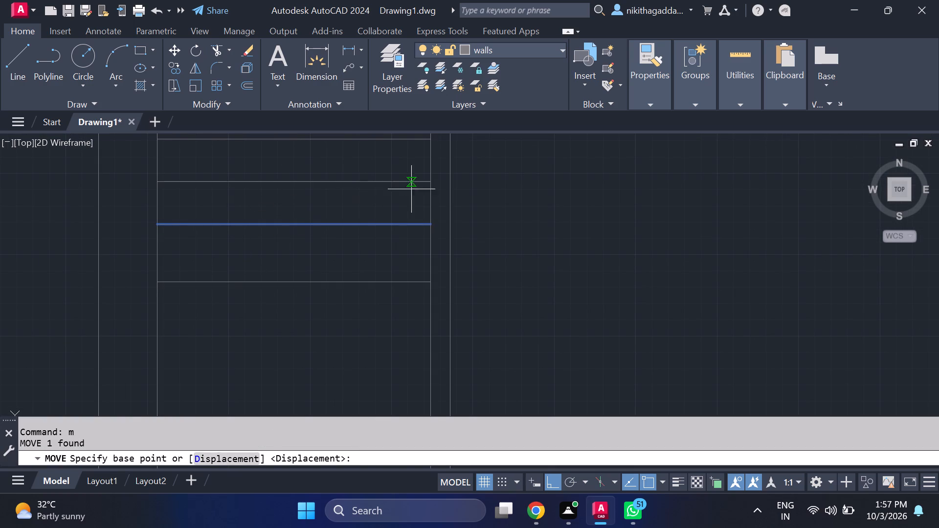
{"action": "left_click", "coordinate": [431, 228]}
{"action": "left_click", "coordinate": [425, 233]}
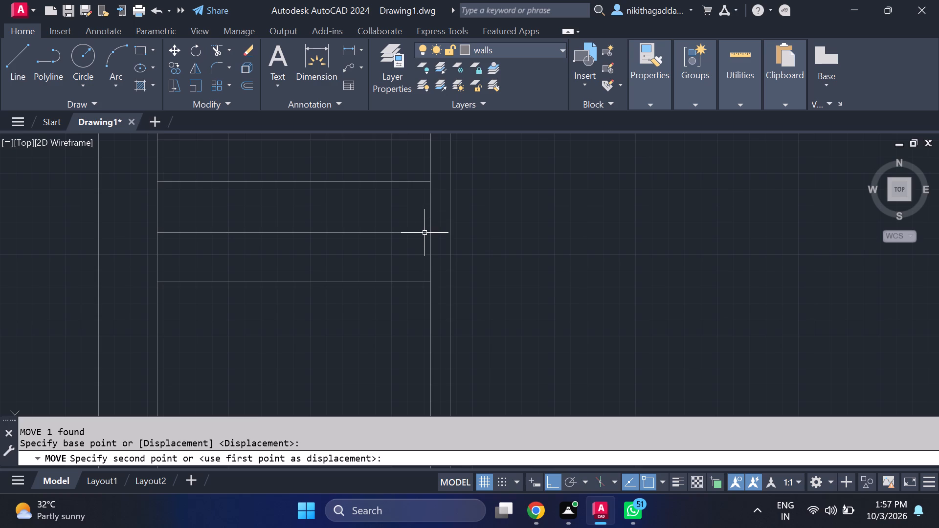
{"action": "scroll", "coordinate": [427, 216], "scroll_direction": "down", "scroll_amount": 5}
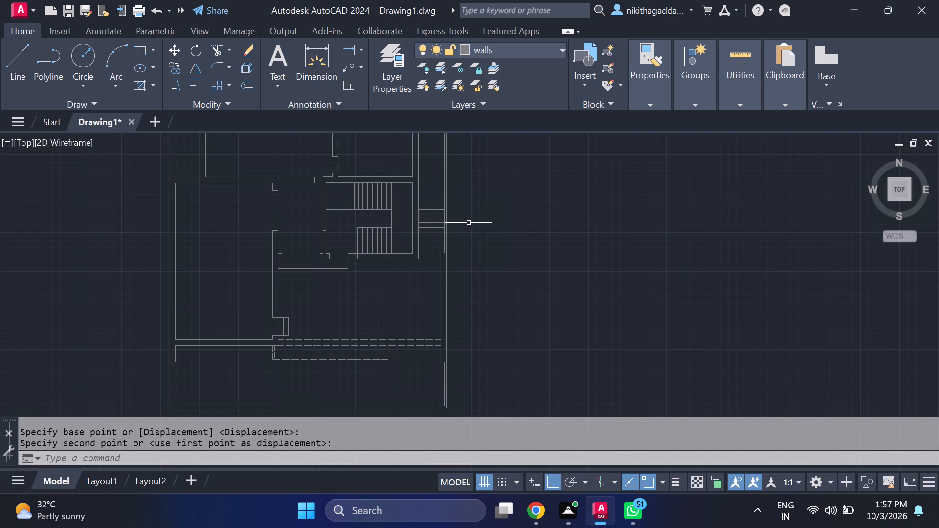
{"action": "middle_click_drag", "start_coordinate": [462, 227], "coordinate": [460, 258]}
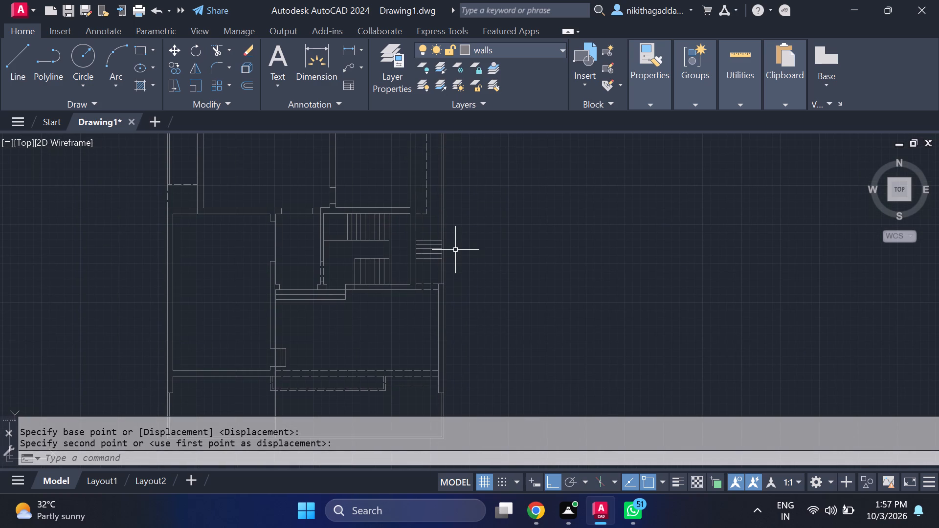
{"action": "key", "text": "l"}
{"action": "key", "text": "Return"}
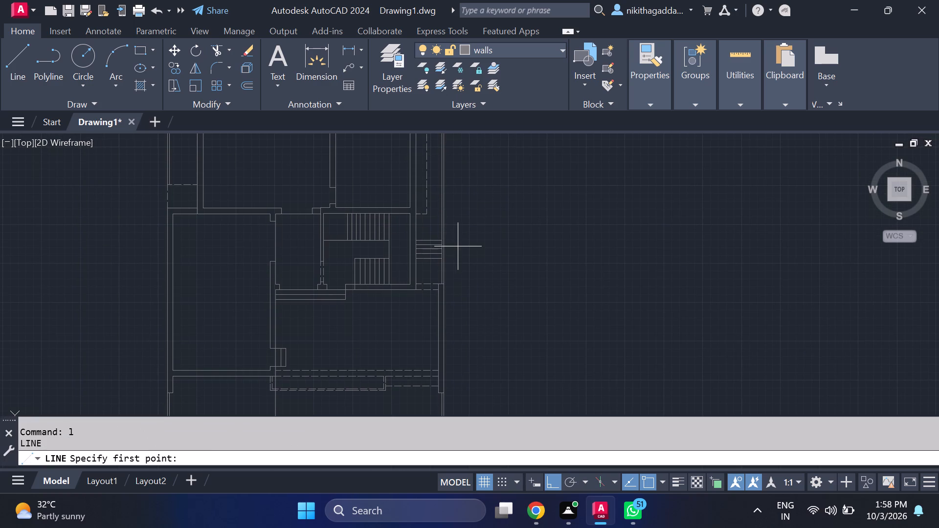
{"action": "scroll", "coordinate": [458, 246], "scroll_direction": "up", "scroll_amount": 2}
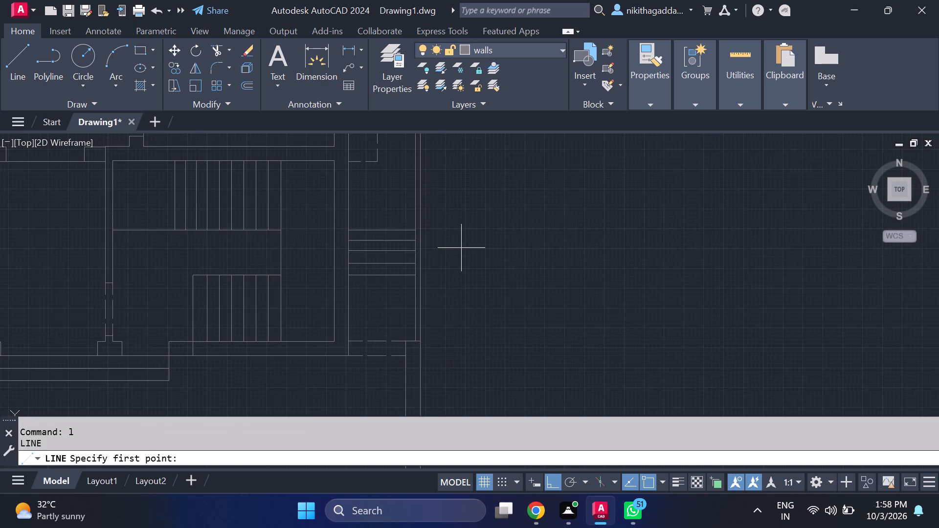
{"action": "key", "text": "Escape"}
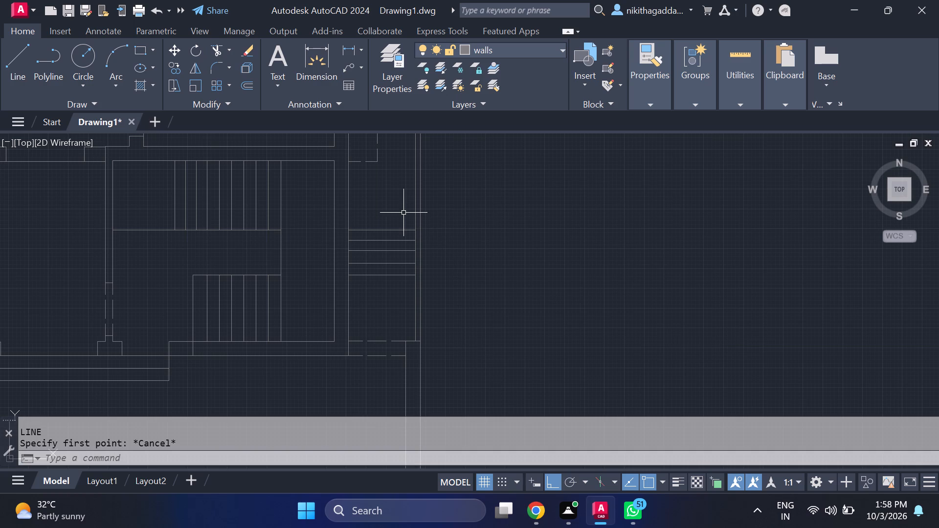
Move the five east passage step lines west so they start at the stair flights' easternmost tread line, between the two flights.
{"action": "left_click", "coordinate": [402, 210]}
{"action": "left_click", "coordinate": [379, 303]}
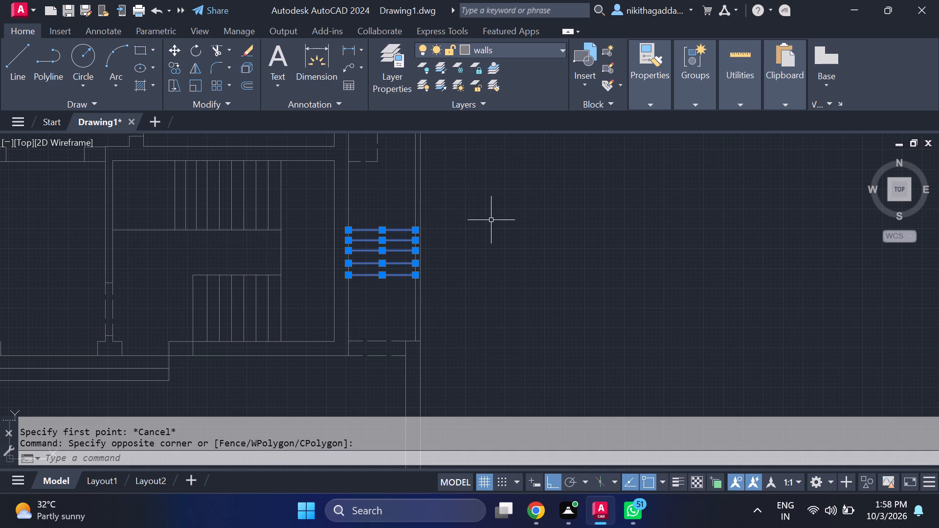
{"action": "key", "text": "m"}
{"action": "key", "text": "Return"}
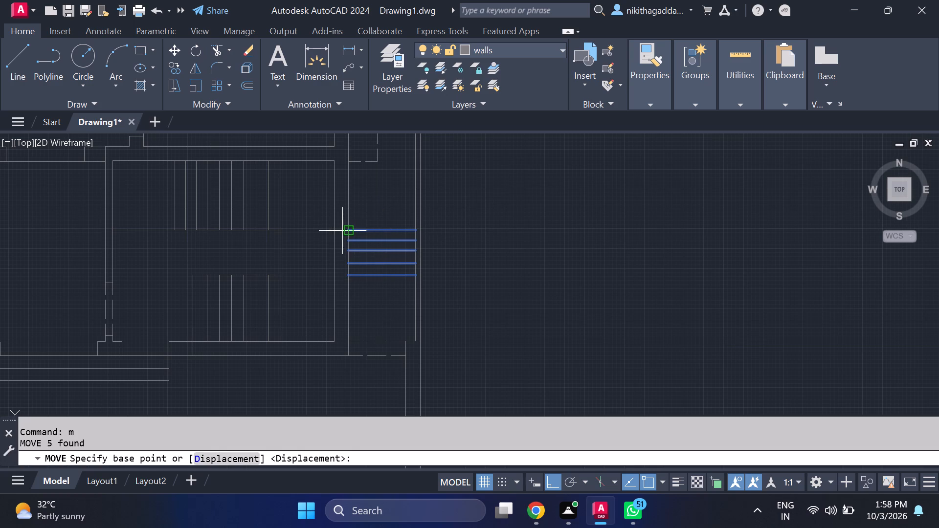
{"action": "left_click", "coordinate": [344, 230]}
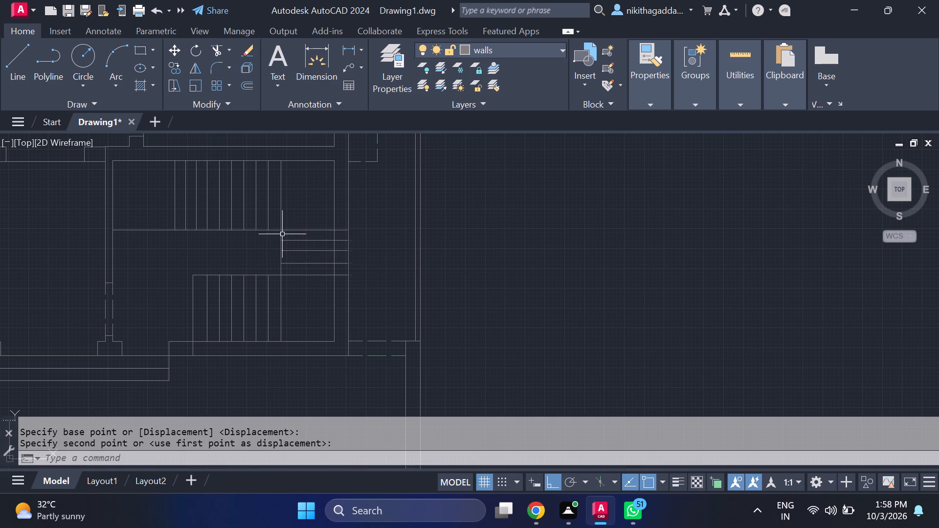
{"action": "left_click", "coordinate": [282, 234]}
Trim the ends of the five moved step lines that cross the stair room's east wall.
{"action": "type", "text": "tr"}
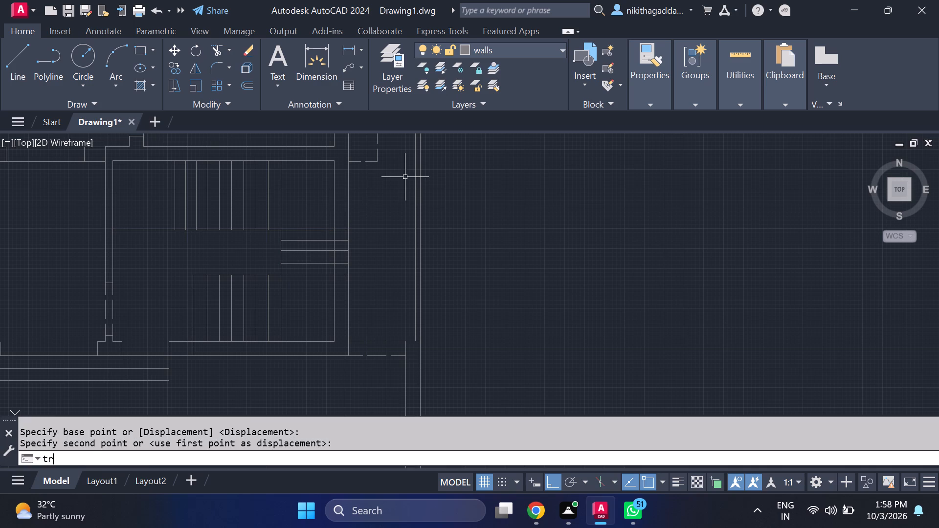
{"action": "key", "text": "Return"}
{"action": "scroll", "coordinate": [357, 222], "scroll_direction": "up", "scroll_amount": 2}
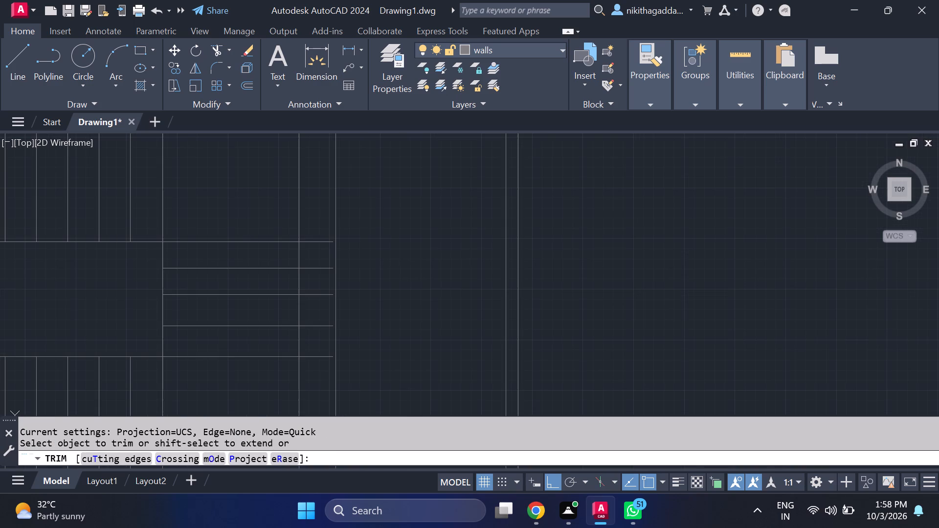
{"action": "left_click_drag", "start_coordinate": [313, 367], "coordinate": [321, 220]}
{"action": "scroll", "coordinate": [362, 253], "scroll_direction": "down", "scroll_amount": 4}
{"action": "key", "text": "Escape"}
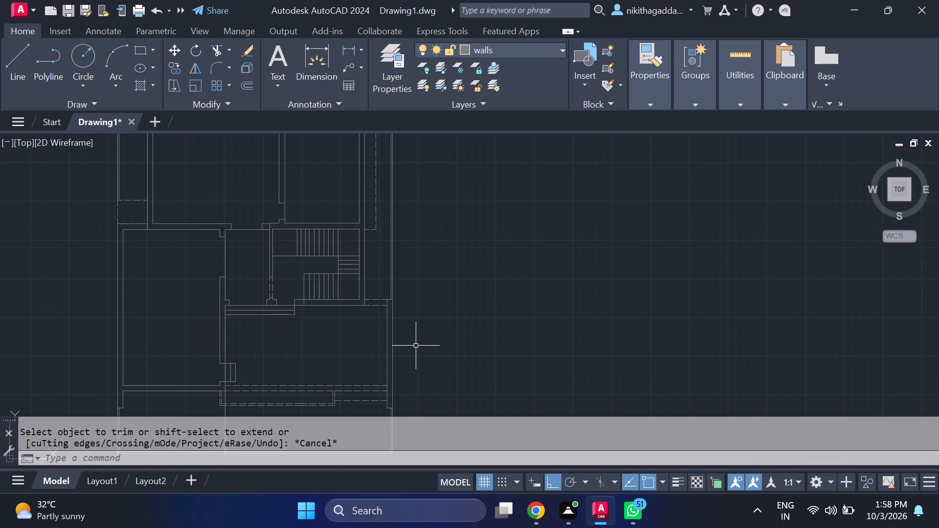
With Ortho off, draw a diagonal line from the upper flight's southeast corner to the stair room's inner northeast corner.
{"action": "key", "text": "l"}
{"action": "key", "text": "Return"}
{"action": "scroll", "coordinate": [400, 233], "scroll_direction": "up", "scroll_amount": 2}
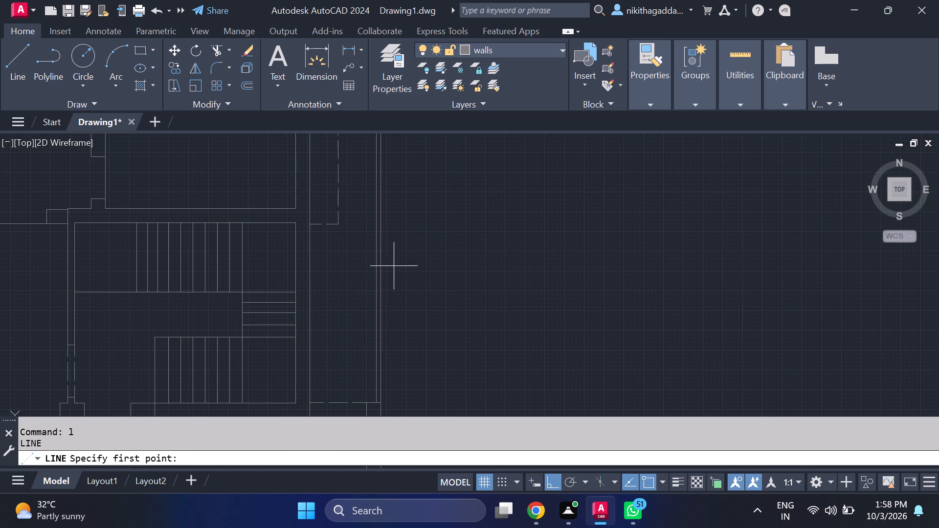
{"action": "left_click", "coordinate": [242, 292]}
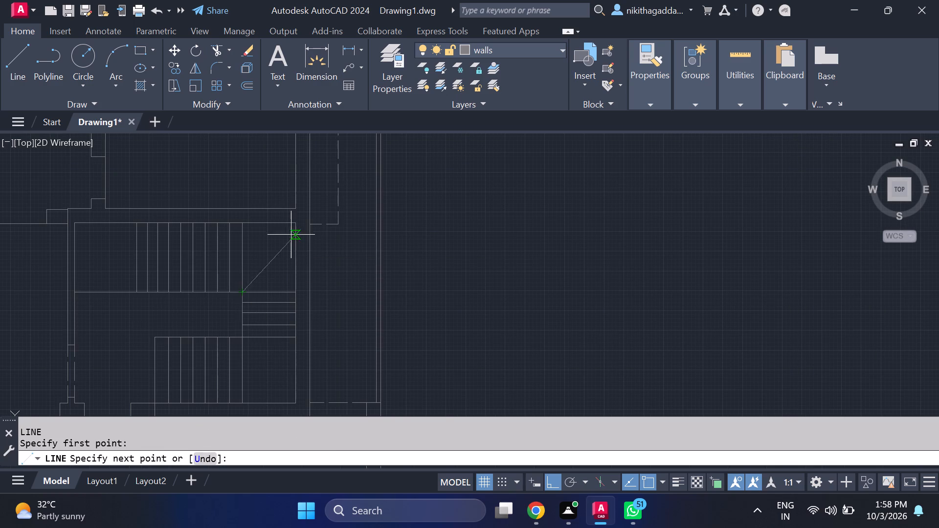
{"action": "key", "text": "F8"}
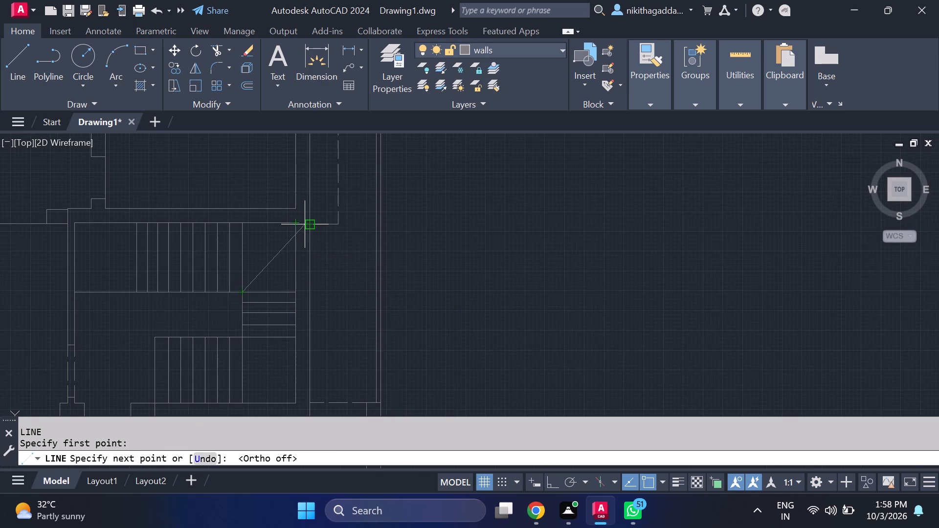
{"action": "left_click", "coordinate": [296, 223]}
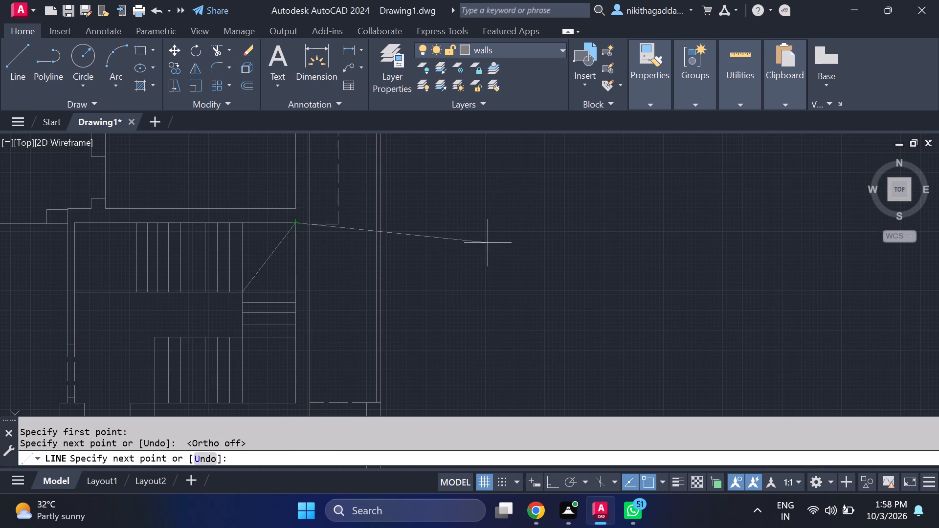
{"action": "key", "text": "Escape"}
Draw a diagonal line from the lower flight's northeast corner to the stair room's inner southeast corner.
{"action": "key", "text": "space"}
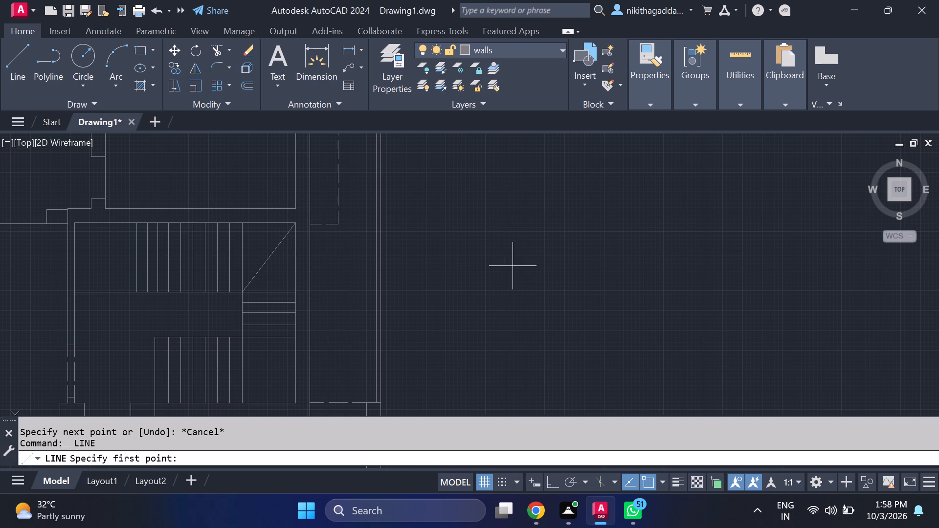
{"action": "middle_click_drag", "start_coordinate": [397, 254], "coordinate": [400, 192]}
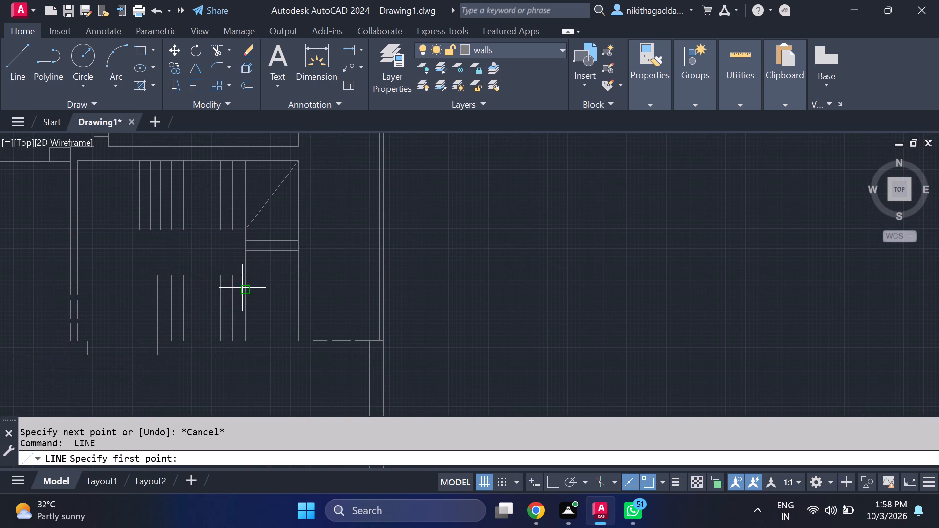
{"action": "left_click", "coordinate": [245, 280]}
{"action": "left_click", "coordinate": [296, 339]}
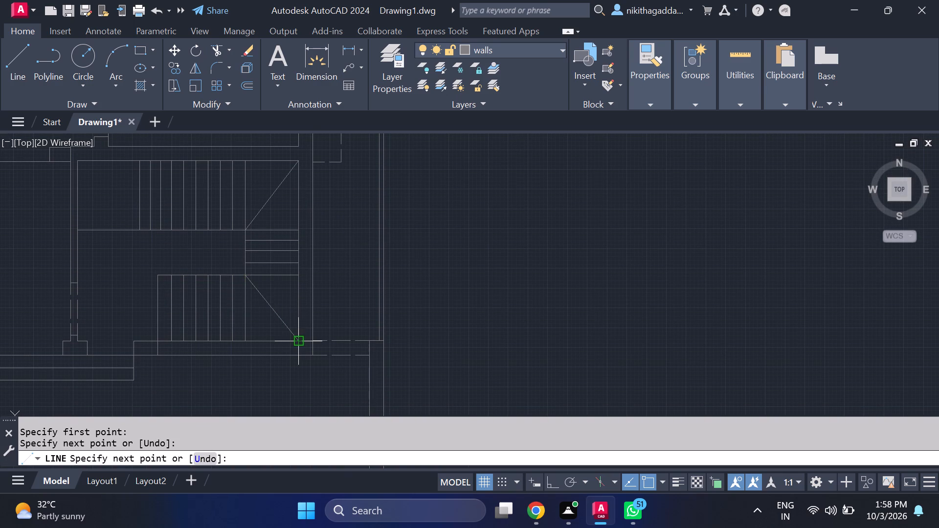
{"action": "key", "text": "Escape"}
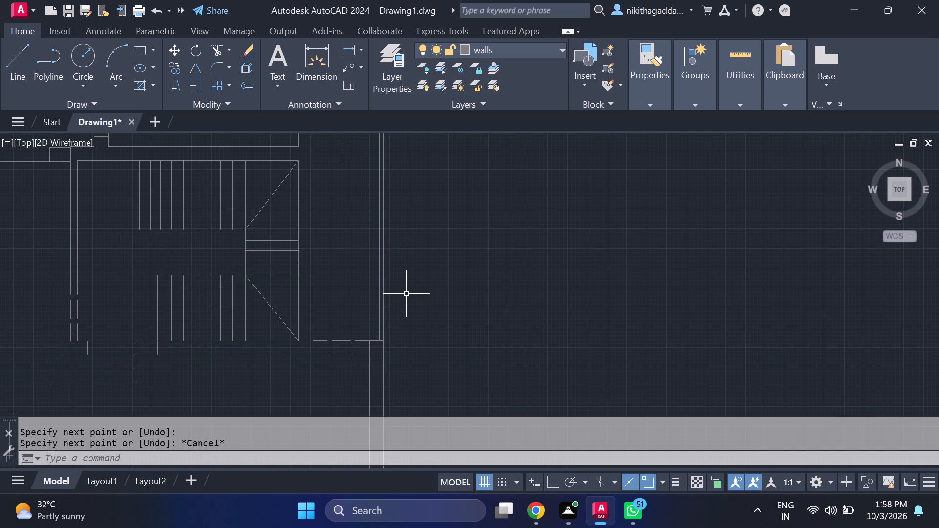
Draw a diagonal line from the lower flight's northwest corner to the stair room's inner southeast corner.
{"action": "key", "text": "l"}
{"action": "key", "text": "Return"}
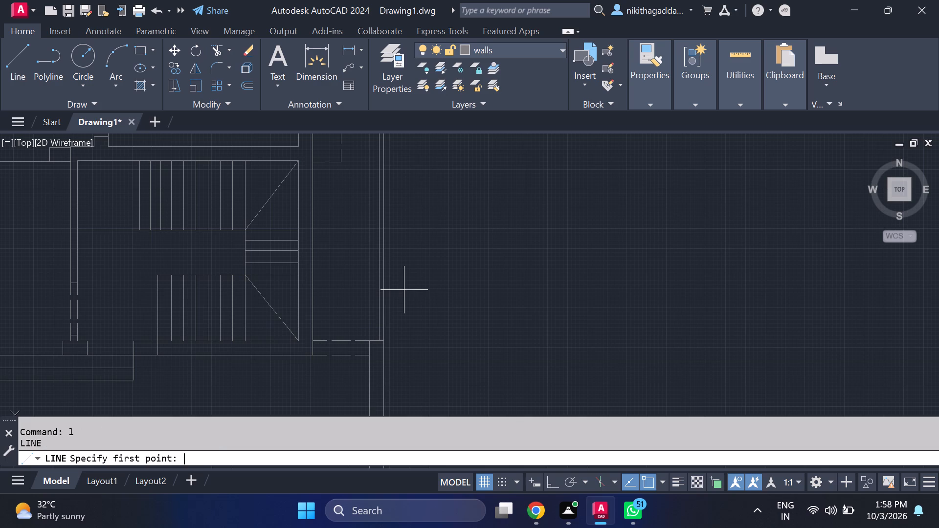
{"action": "left_click", "coordinate": [157, 279]}
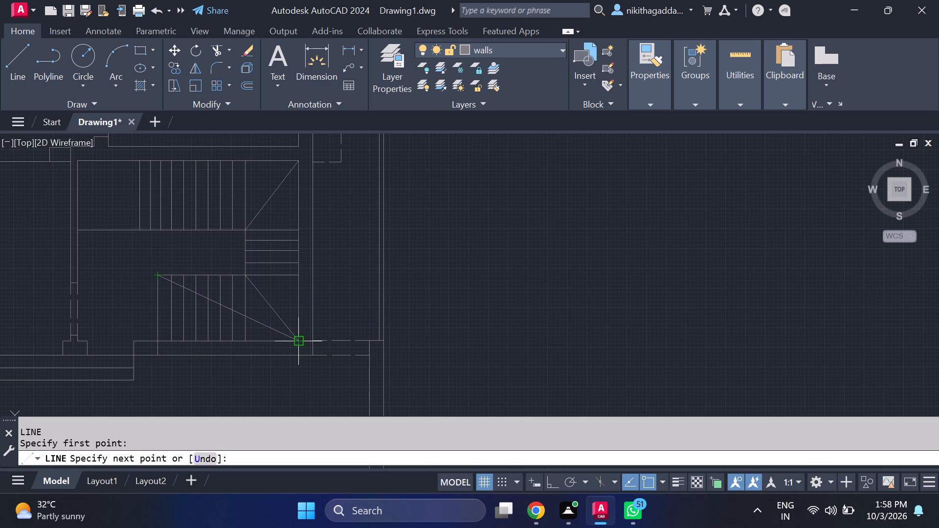
{"action": "left_click", "coordinate": [300, 339]}
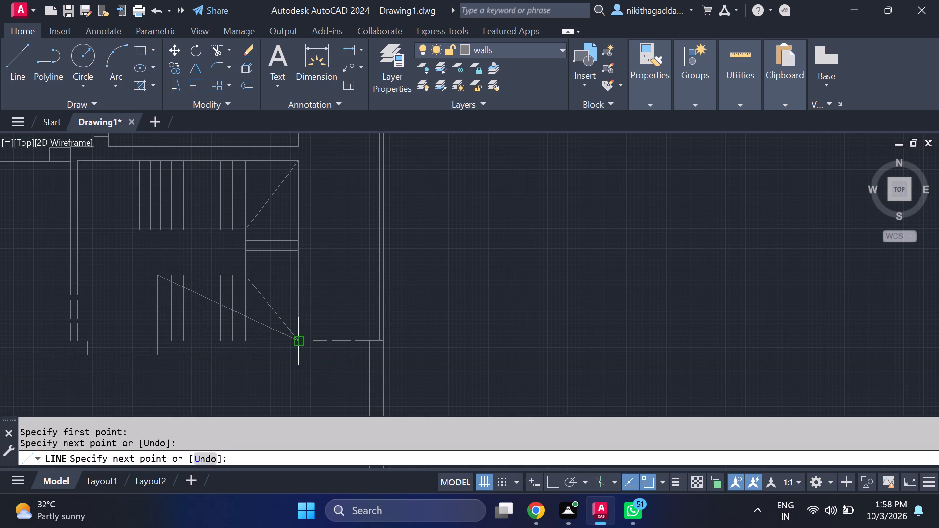
{"action": "key", "text": "Escape"}
{"action": "key", "text": "space"}
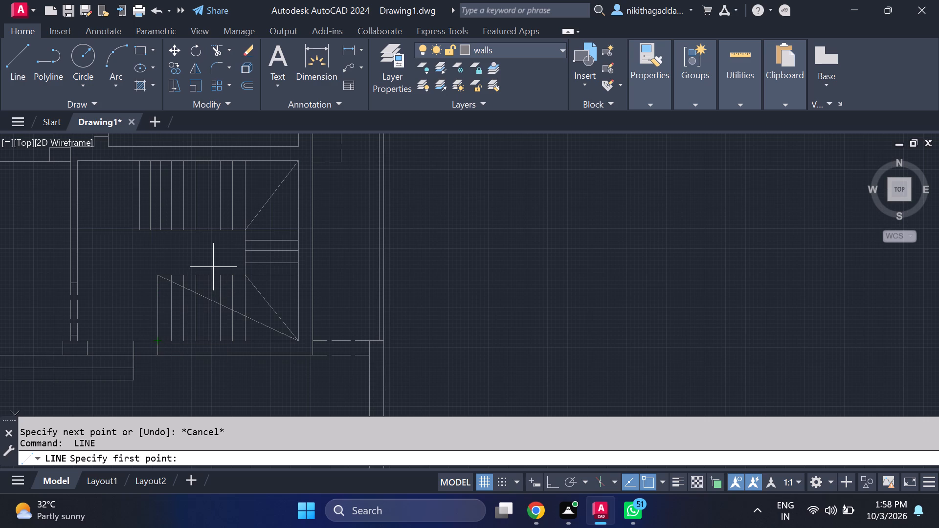
{"action": "key", "text": "Escape"}
Trim away the lower flight's westernmost tread line, its stub through the south wall, and the diagonal and edge line portions west of the adjacent tread.
{"action": "type", "text": "tr"}
{"action": "key", "text": "Return"}
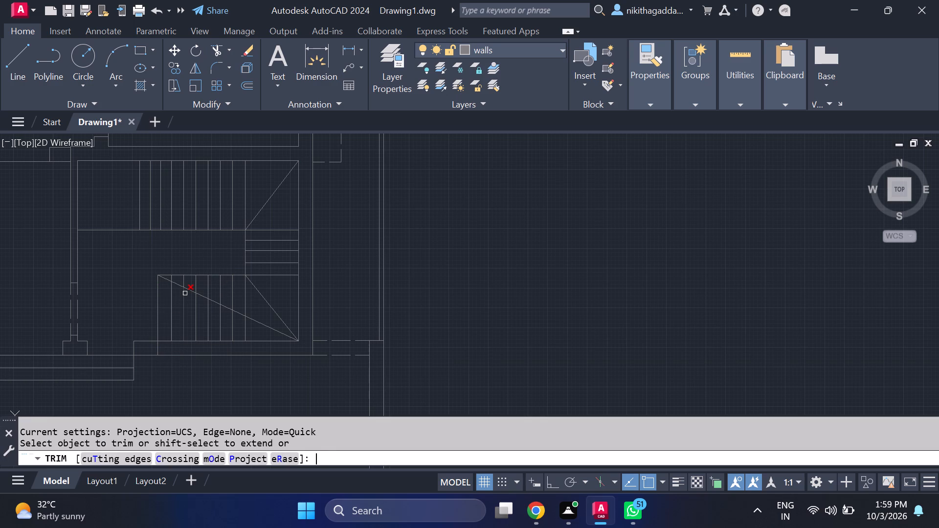
{"action": "left_click", "coordinate": [164, 276]}
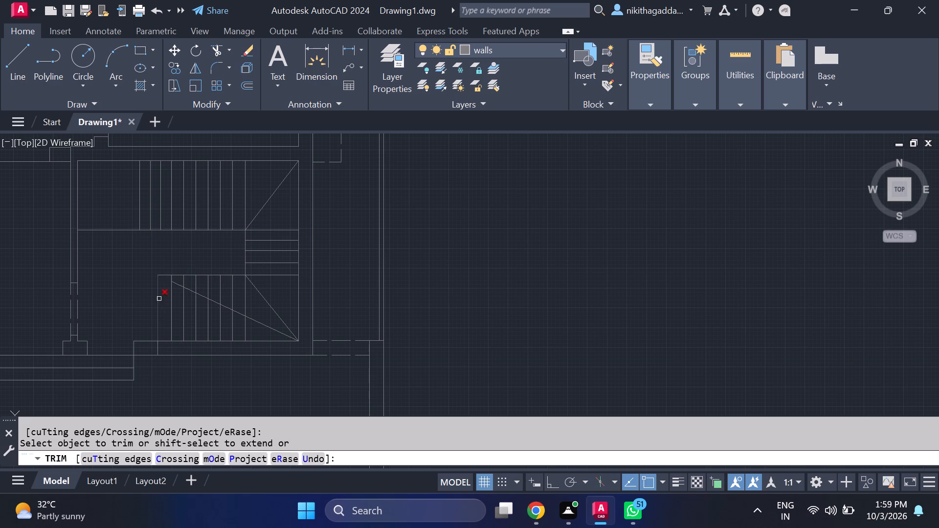
{"action": "left_click", "coordinate": [155, 321]}
{"action": "left_click", "coordinate": [164, 327]}
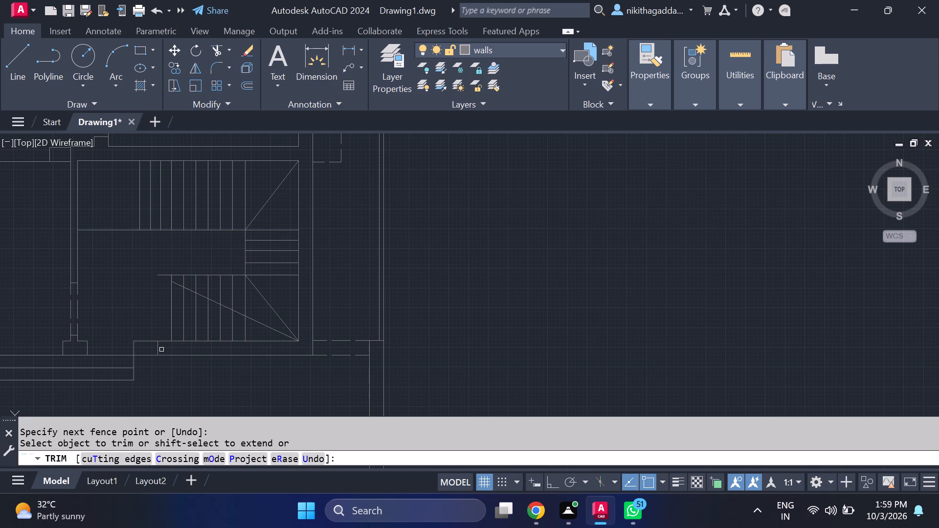
{"action": "left_click", "coordinate": [156, 351]}
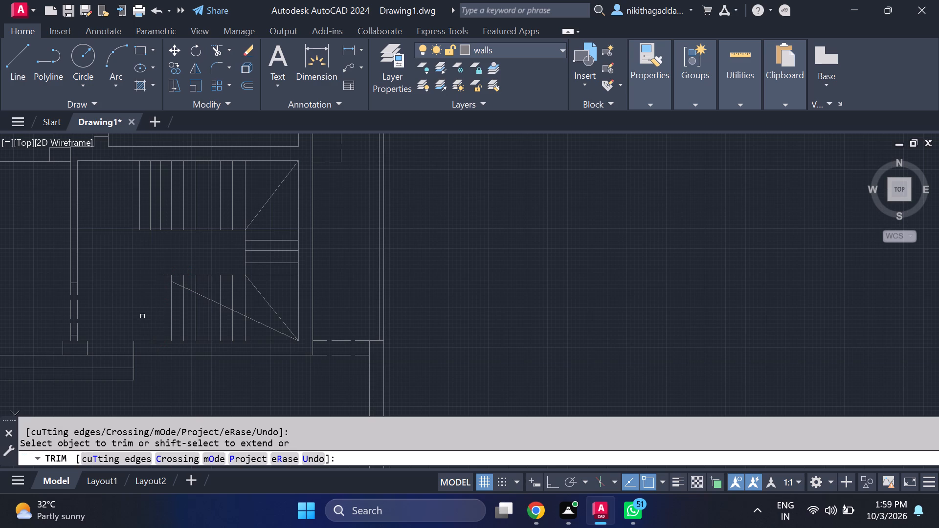
{"action": "left_click", "coordinate": [163, 275]}
{"action": "key", "text": "Escape"}
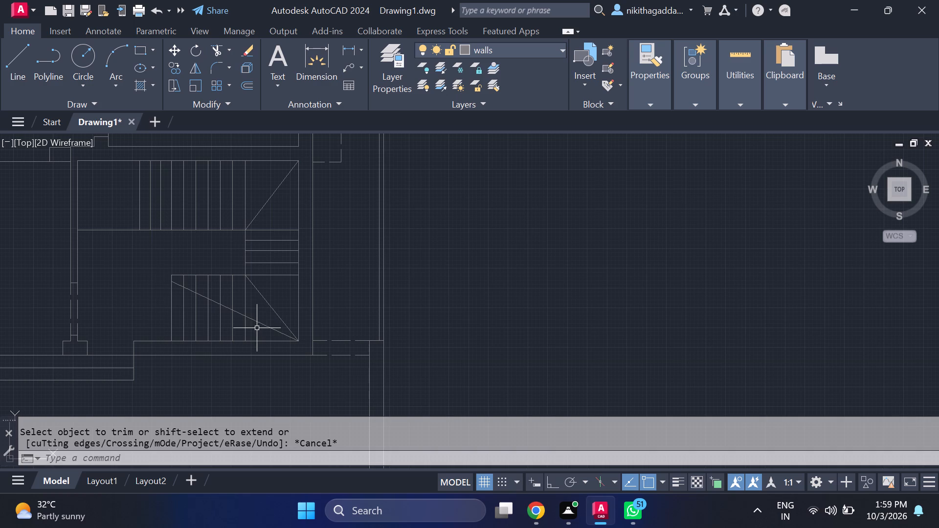
Delete the trimmed long diagonal line crossing the lower flight's treads.
{"action": "left_click", "coordinate": [258, 324]}
{"action": "key", "text": "Delete"}
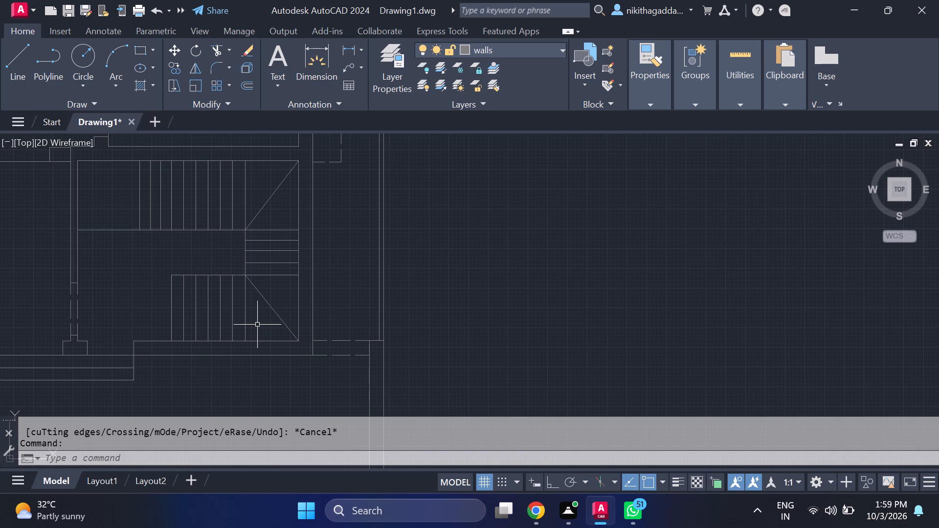
Draw a diagonal line from the lower flight's current northwest corner to the stair room's inner southeast corner.
{"action": "key", "text": "l"}
{"action": "key", "text": "Return"}
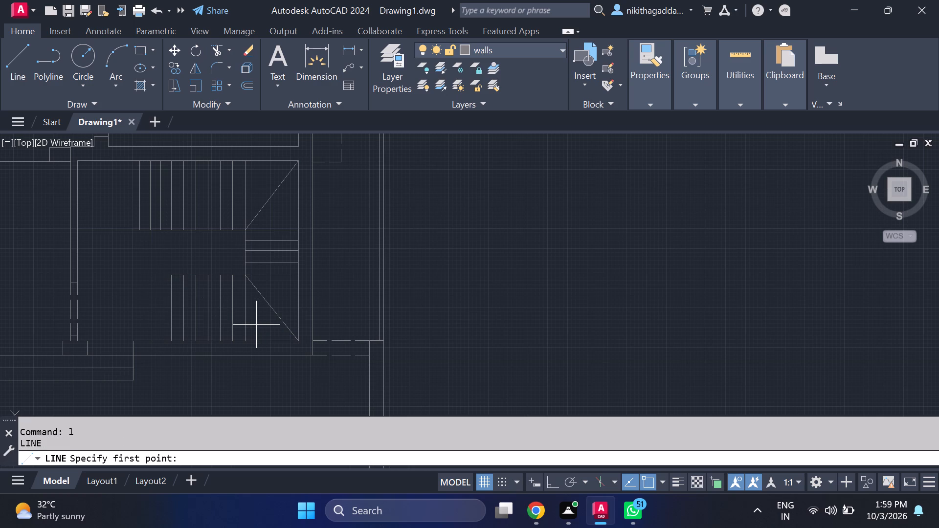
{"action": "left_click", "coordinate": [176, 279]}
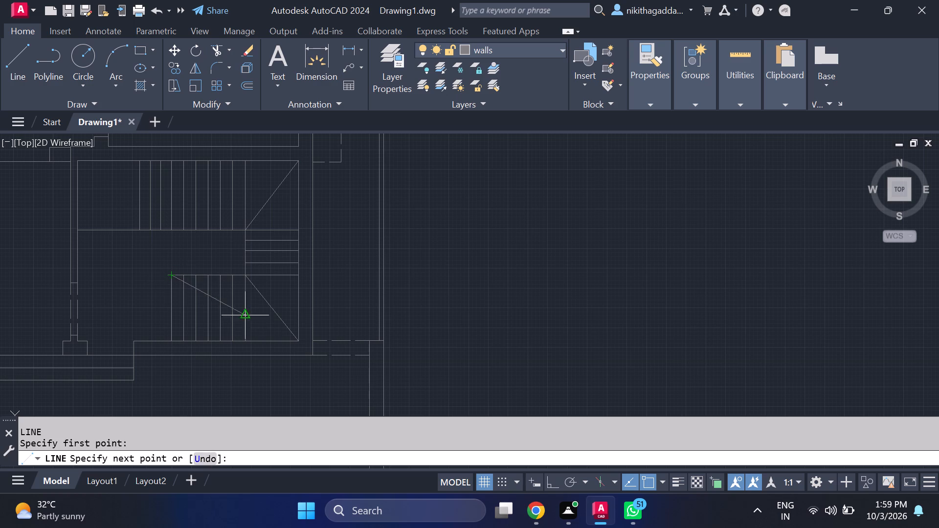
{"action": "left_click", "coordinate": [298, 344]}
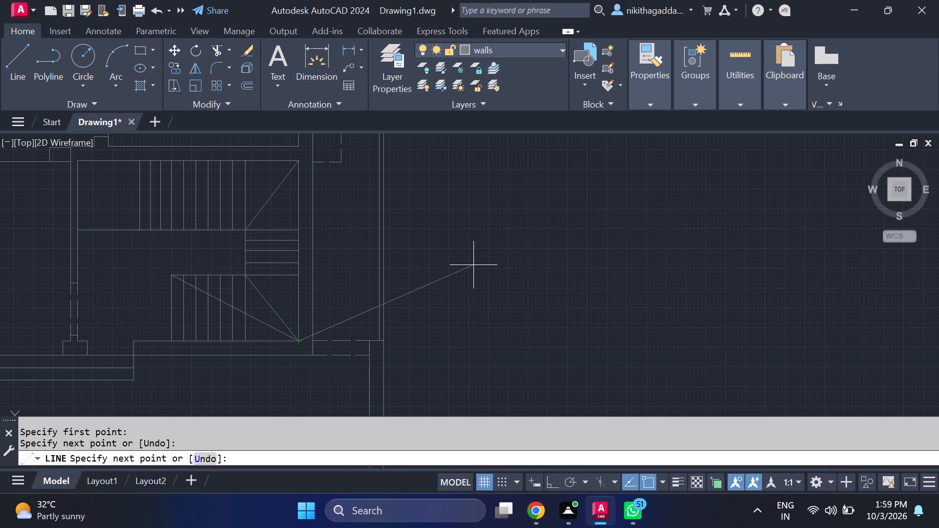
{"action": "left_click_drag", "start_coordinate": [113, 488], "coordinate": [90, 484]}
{"action": "key", "text": "Escape"}
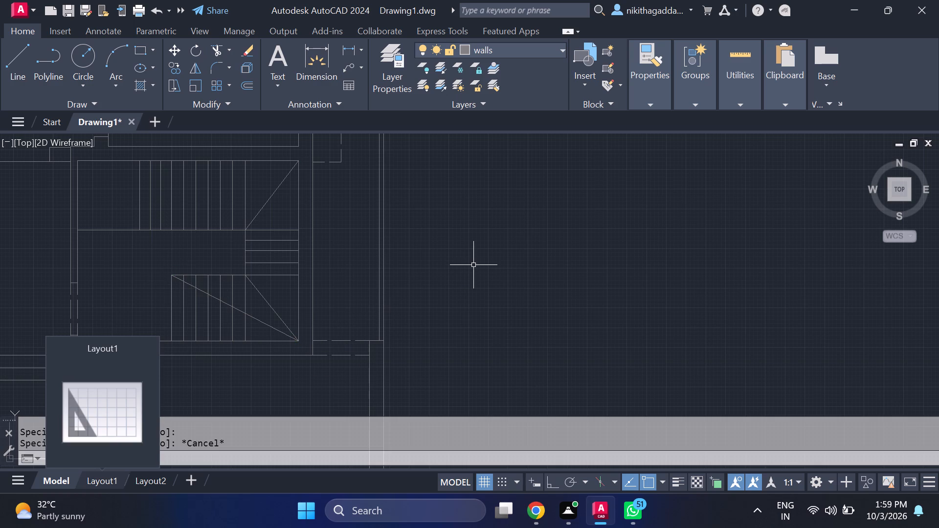
Draw the opposite diagonal from the lower flight's southwest corner to the east end of its north edge line.
{"action": "key", "text": "space"}
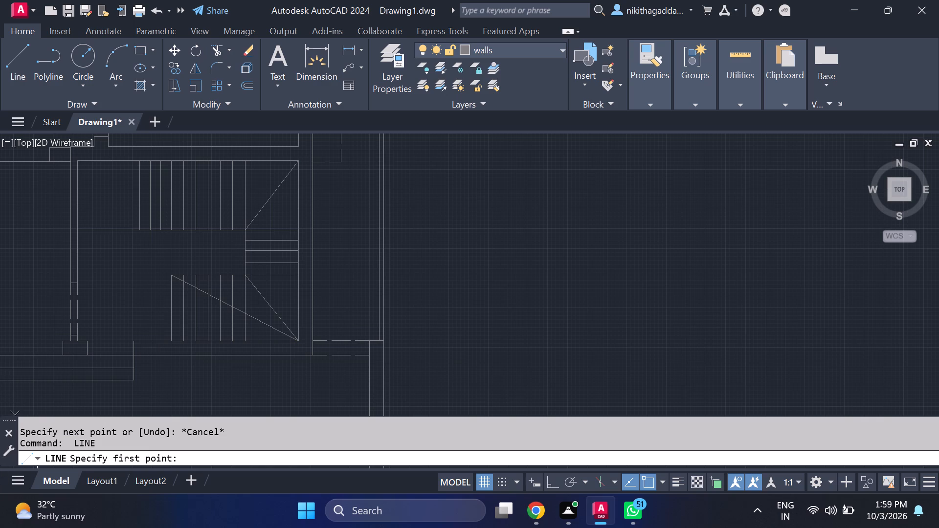
{"action": "left_click", "coordinate": [176, 344]}
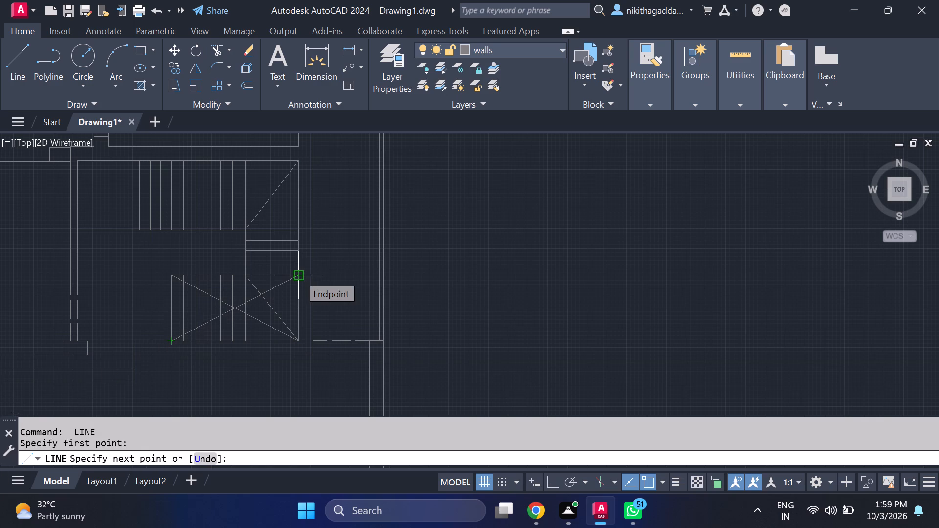
{"action": "left_click", "coordinate": [298, 274]}
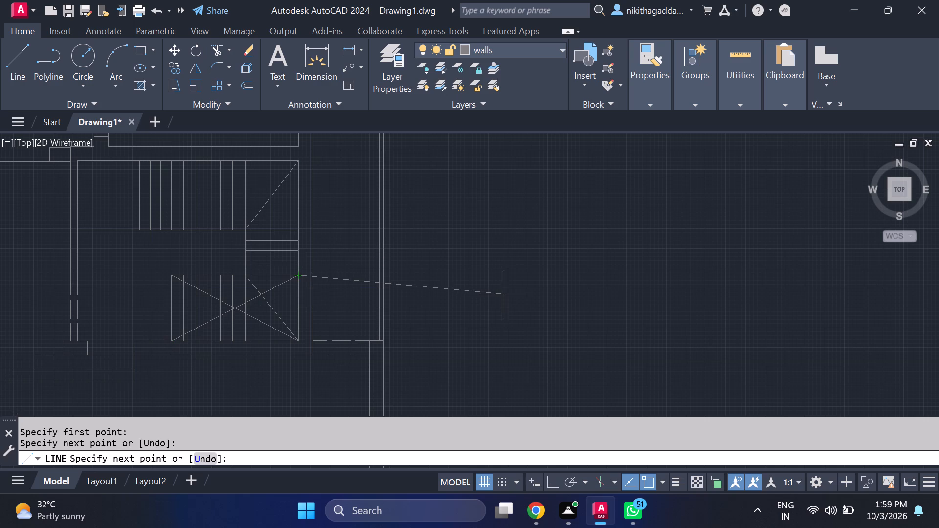
{"action": "key", "text": "Escape"}
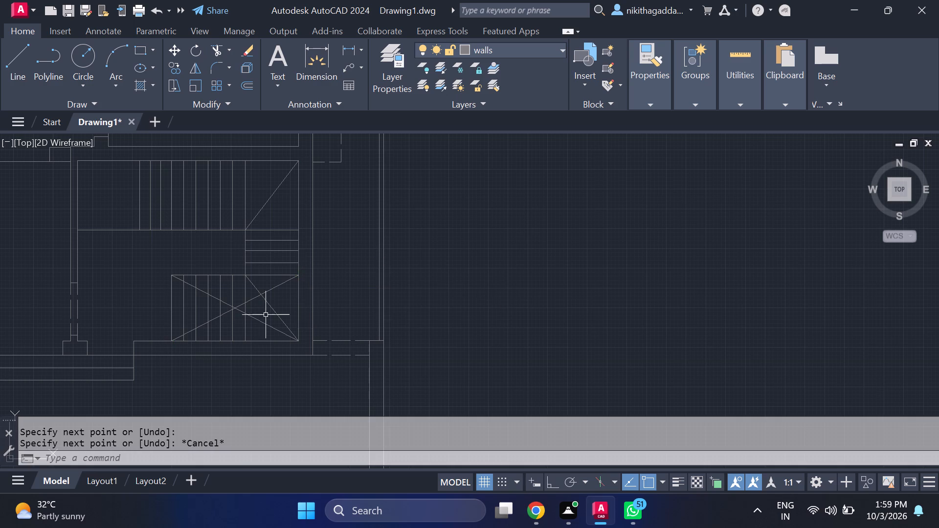
Change the linetype of the two crossing diagonals over the lower flight to the dashed ACAD_ISO02.
{"action": "scroll", "coordinate": [245, 300], "scroll_direction": "up", "scroll_amount": 1}
{"action": "left_click", "coordinate": [261, 292]}
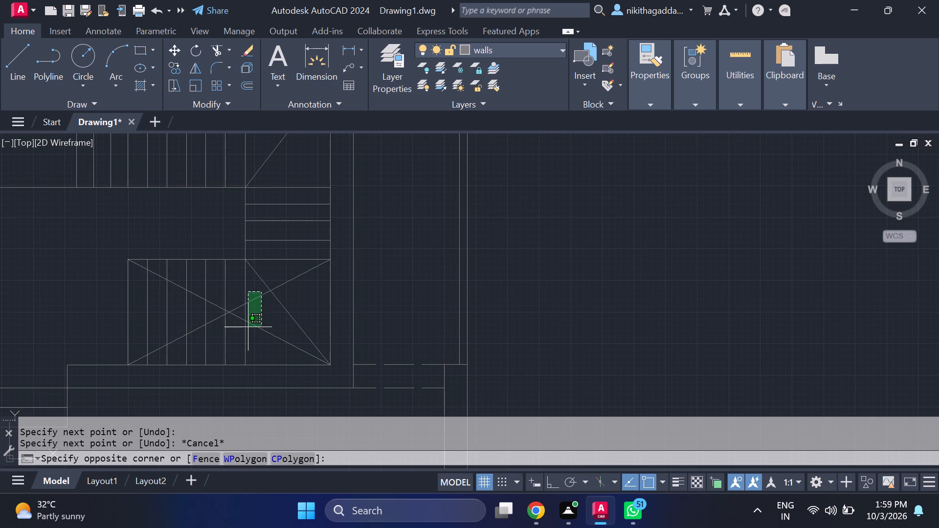
{"action": "left_click", "coordinate": [248, 327]}
{"action": "left_click", "coordinate": [657, 93]}
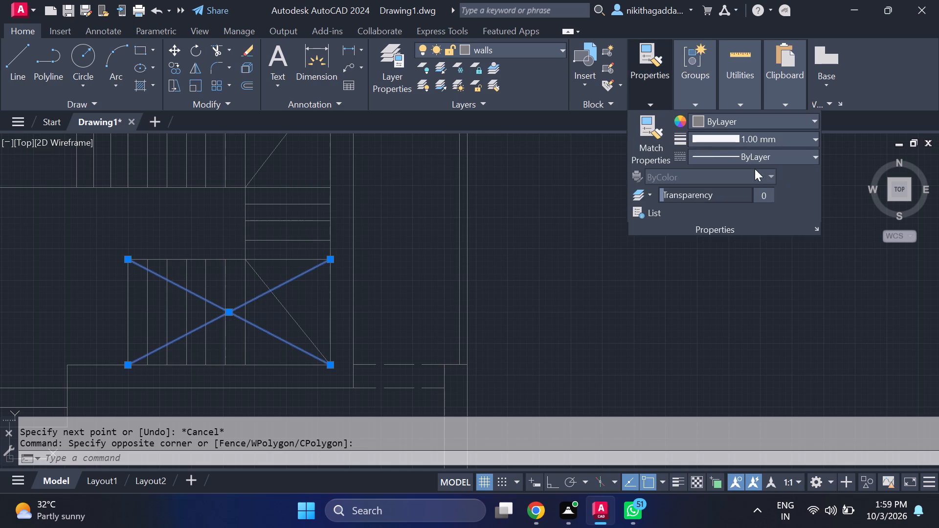
{"action": "left_click", "coordinate": [795, 159]}
{"action": "left_click", "coordinate": [772, 209]}
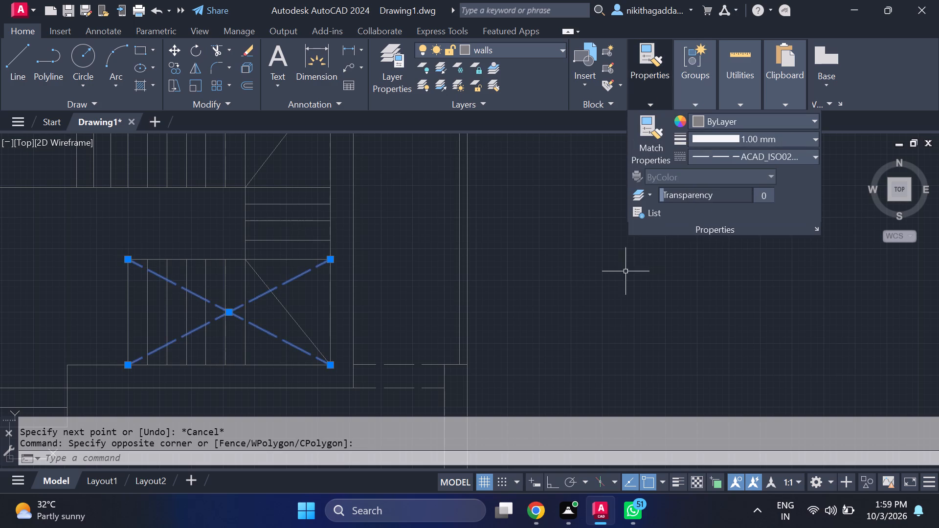
{"action": "key", "text": "Escape"}
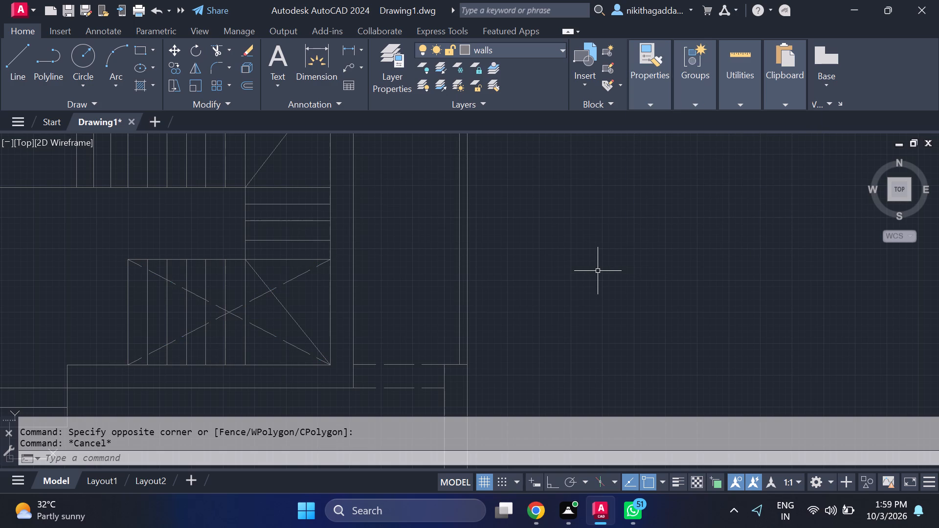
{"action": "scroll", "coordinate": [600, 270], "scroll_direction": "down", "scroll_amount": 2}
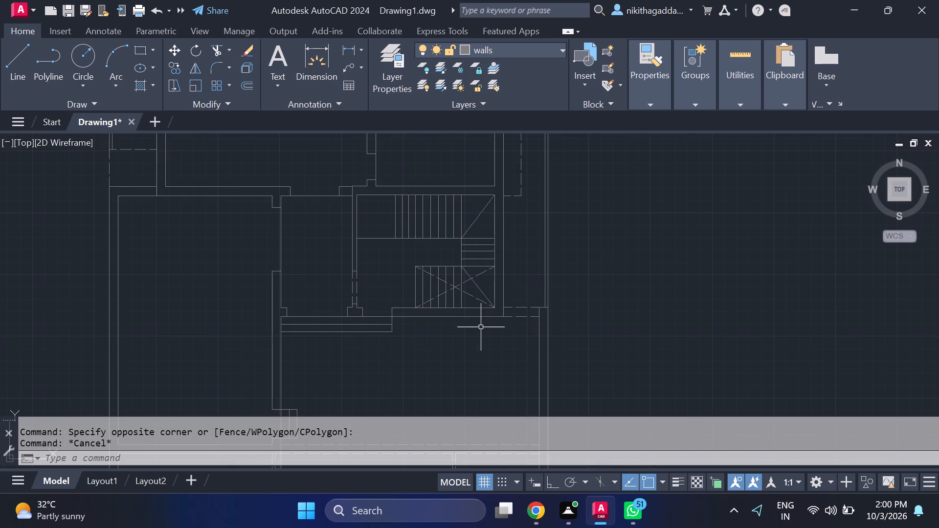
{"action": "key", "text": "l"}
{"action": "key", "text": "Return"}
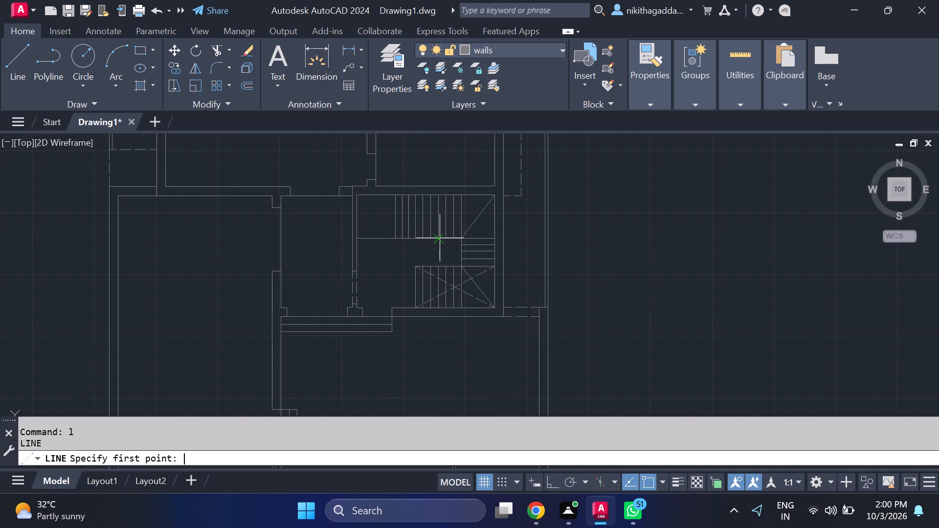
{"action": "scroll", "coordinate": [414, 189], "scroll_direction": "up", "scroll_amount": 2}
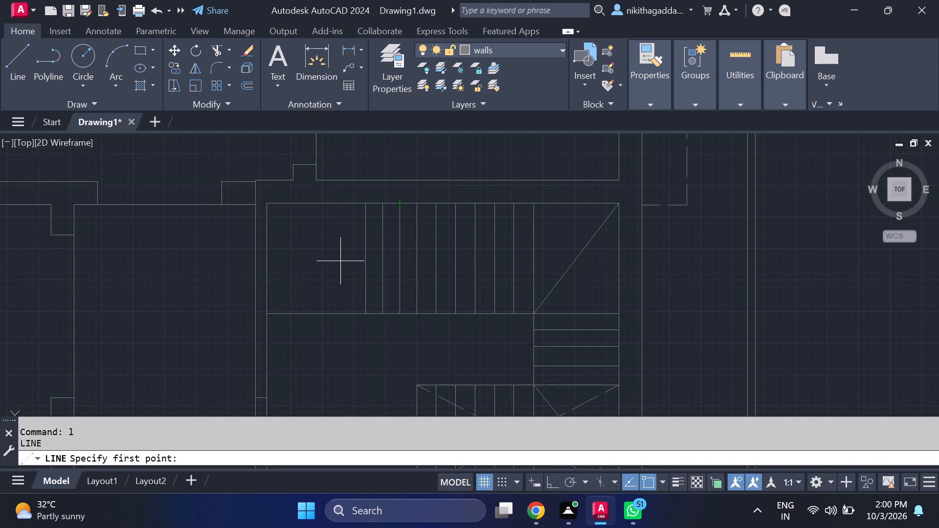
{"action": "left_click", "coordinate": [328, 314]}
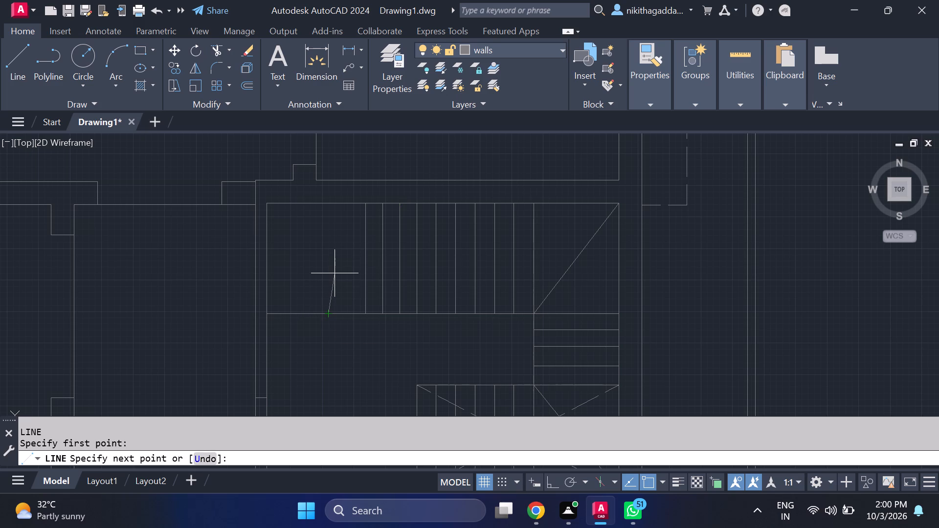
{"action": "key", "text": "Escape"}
Draw a slanted winder line from the south end of the upper flight's westernmost tread to the north wall line, northwest of it.
{"action": "key", "text": "l"}
{"action": "key", "text": "Return"}
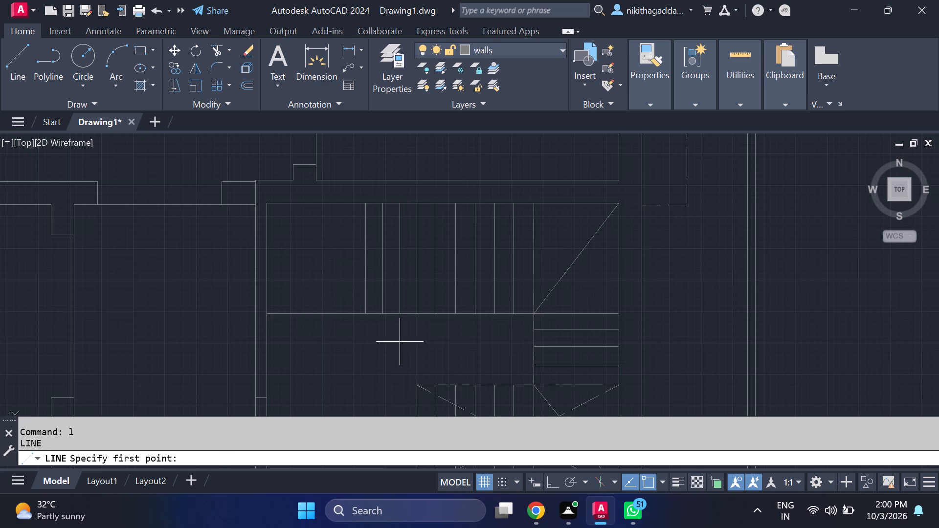
{"action": "left_click", "coordinate": [367, 314]}
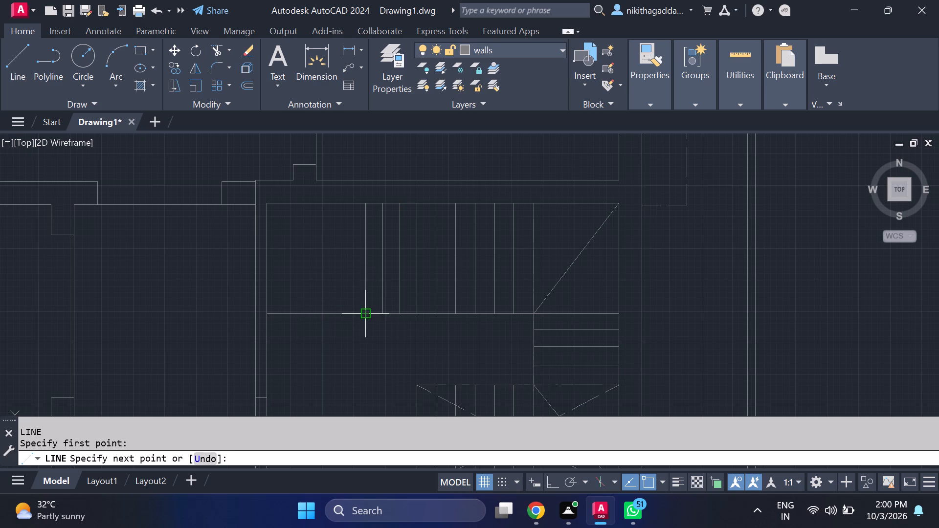
{"action": "left_click", "coordinate": [299, 204]}
{"action": "key", "text": "Escape"}
Draw a second winder line from the same tread end to the inner west wall line of the stair room.
{"action": "key", "text": "space"}
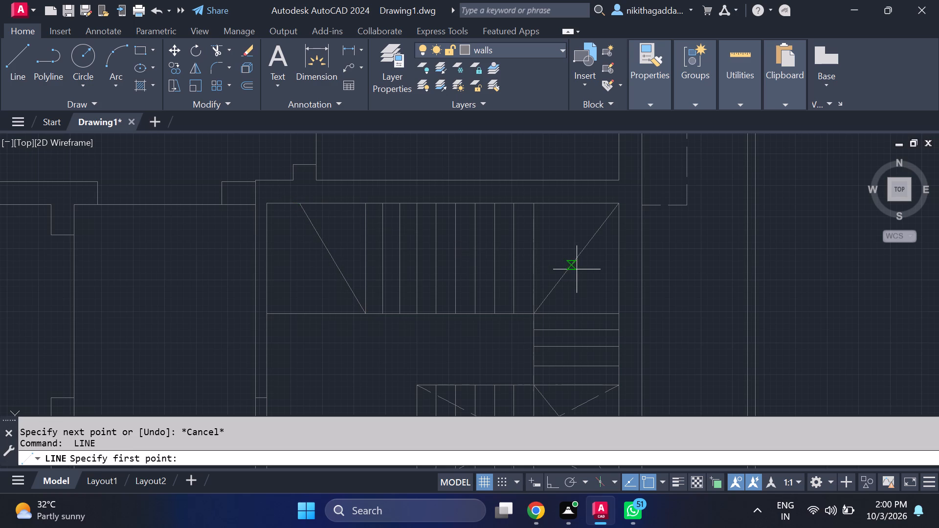
{"action": "left_click", "coordinate": [365, 314]}
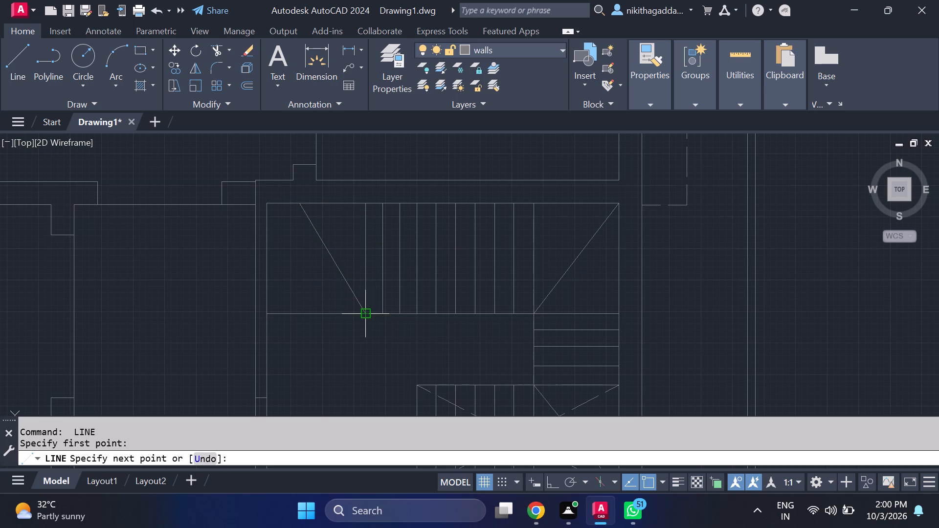
{"action": "left_click", "coordinate": [267, 274]}
{"action": "key", "text": "Escape"}
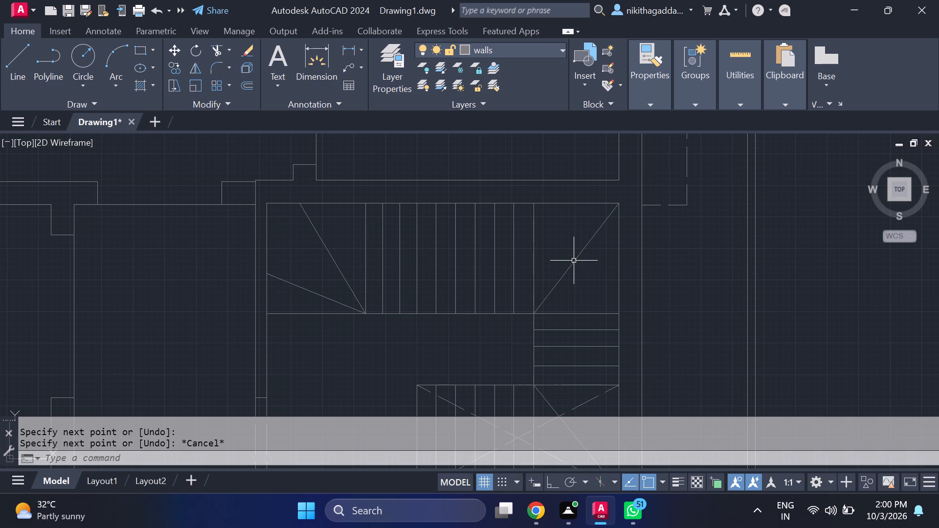
With Ortho on, start a stair direction line running north from the upper flight's south edge between the winder lines and west wall.
{"action": "key", "text": "l"}
{"action": "key", "text": "Return"}
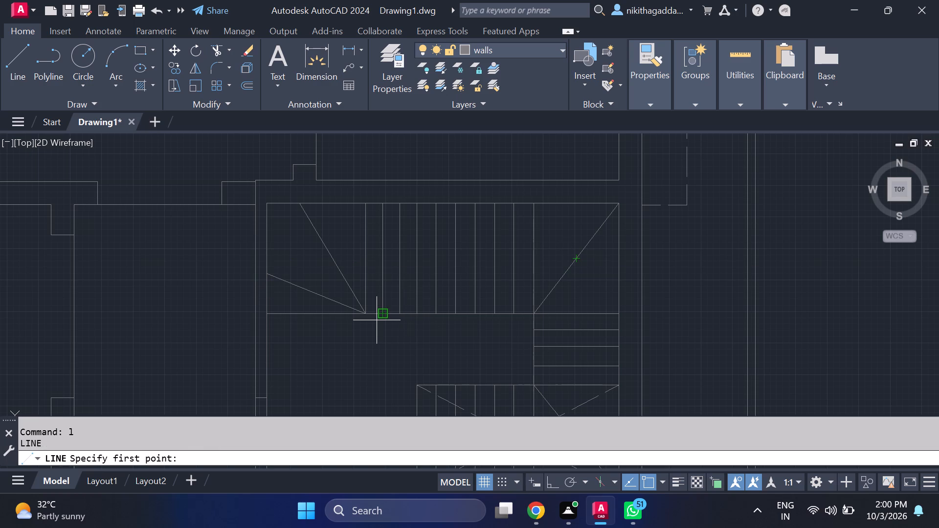
{"action": "left_click_drag", "start_coordinate": [315, 318], "coordinate": [316, 312]}
{"action": "key", "text": "F8"}
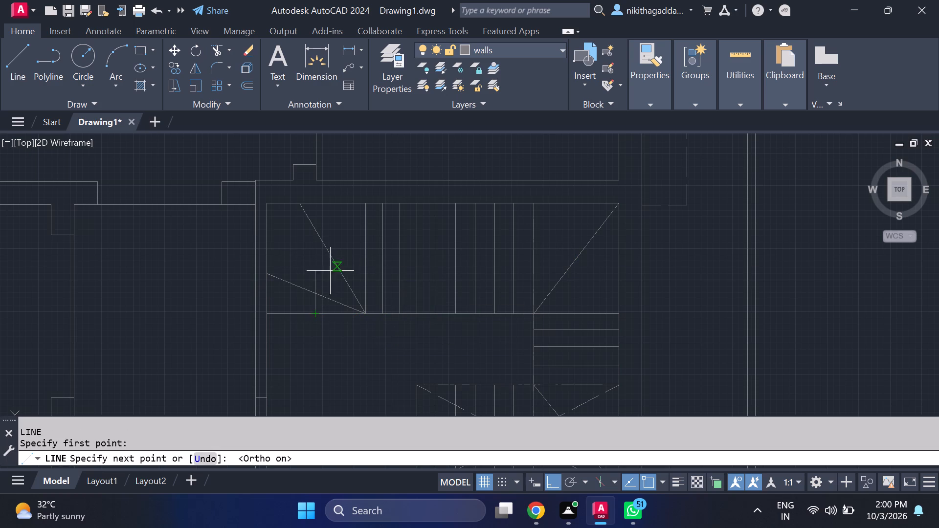
{"action": "left_click", "coordinate": [315, 269]}
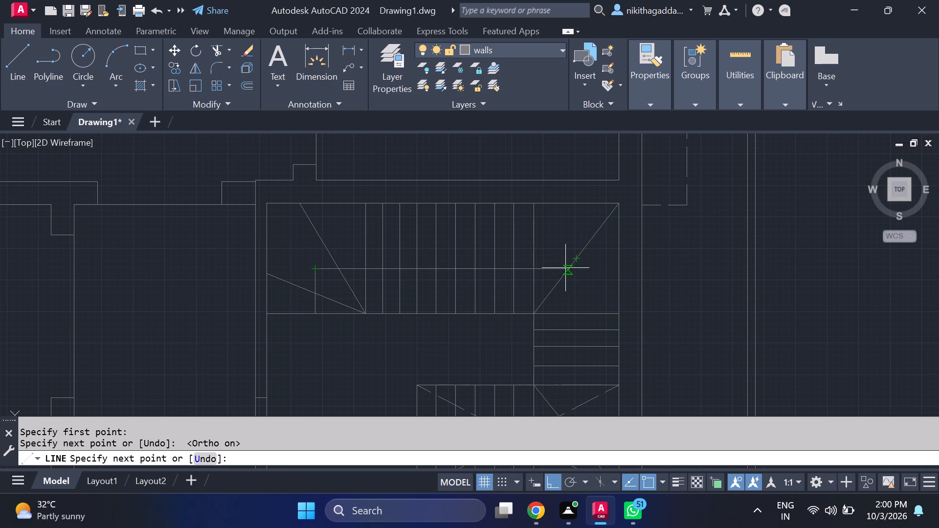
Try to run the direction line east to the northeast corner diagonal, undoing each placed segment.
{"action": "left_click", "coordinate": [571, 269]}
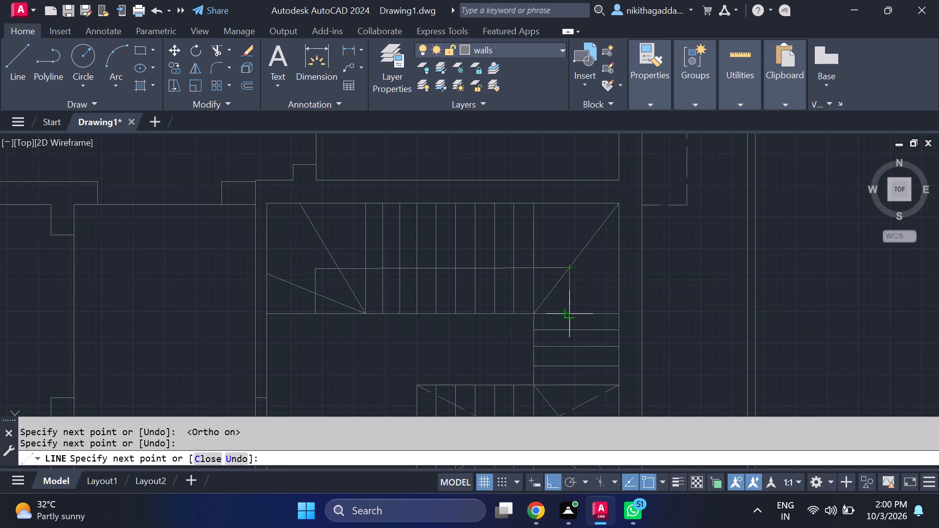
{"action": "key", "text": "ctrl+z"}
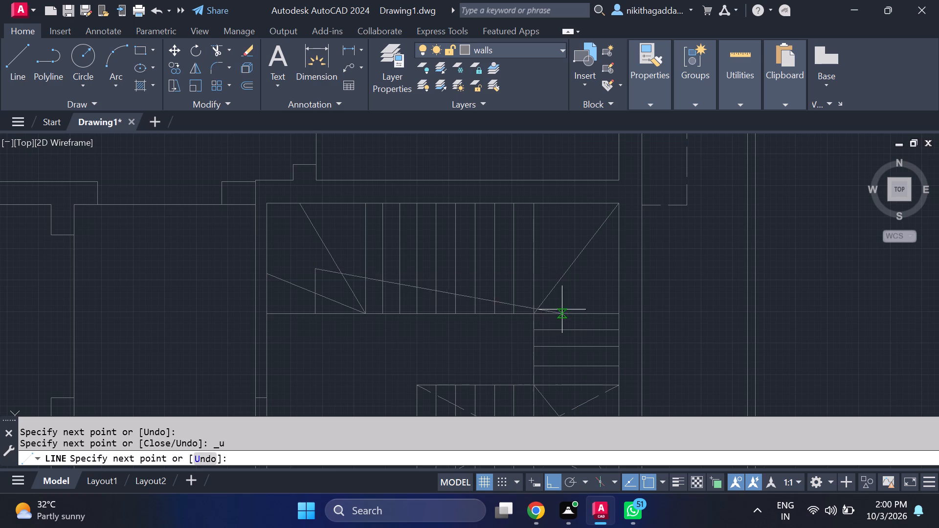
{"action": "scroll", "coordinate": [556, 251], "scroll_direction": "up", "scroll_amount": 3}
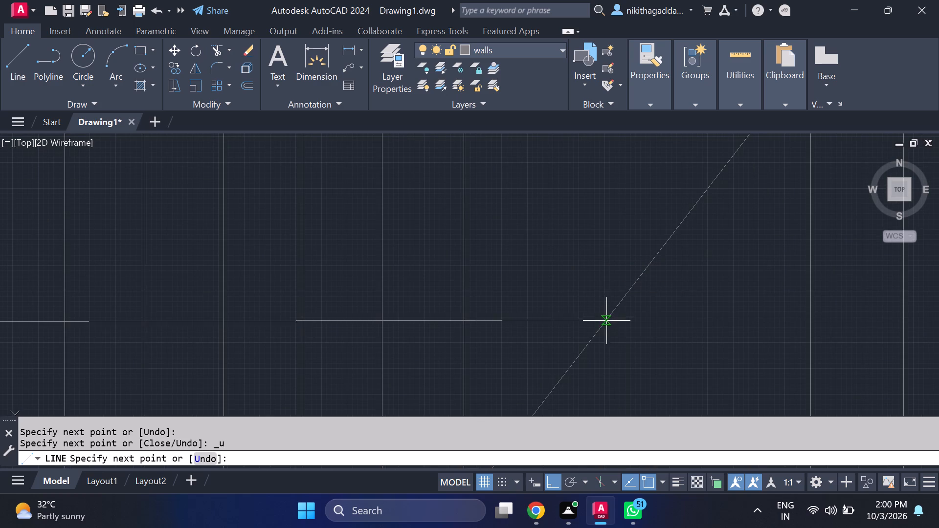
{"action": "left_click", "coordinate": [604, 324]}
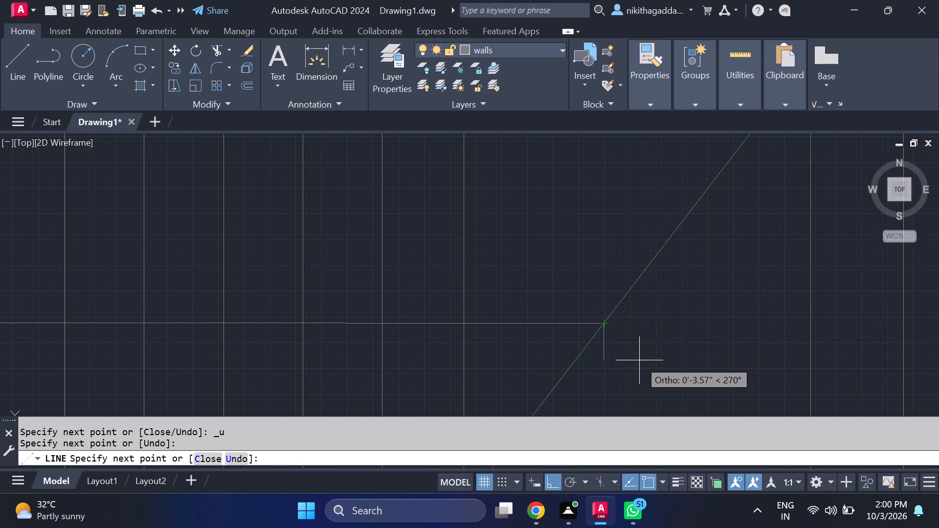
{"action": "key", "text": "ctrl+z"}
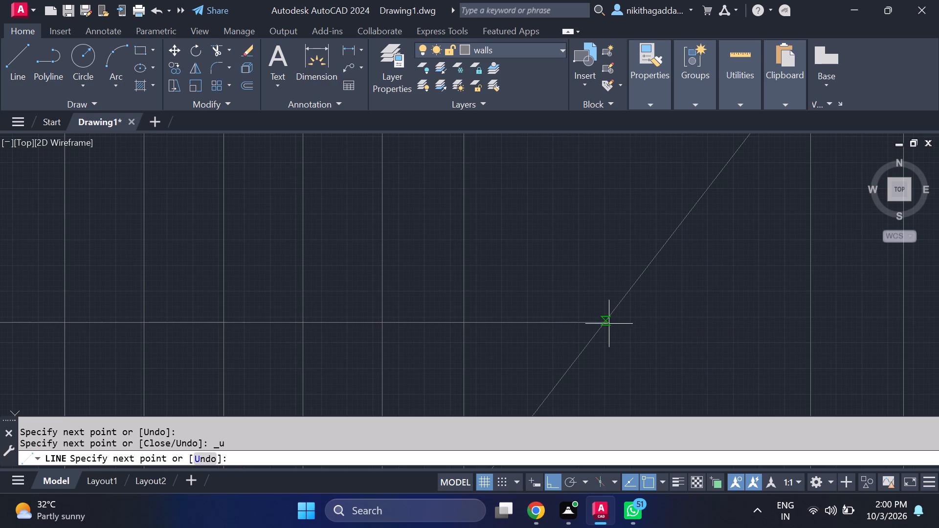
Continue the direction line horizontally east across the upper flight to just past the northeast corner diagonal.
{"action": "scroll", "coordinate": [605, 326], "scroll_direction": "up", "scroll_amount": 2}
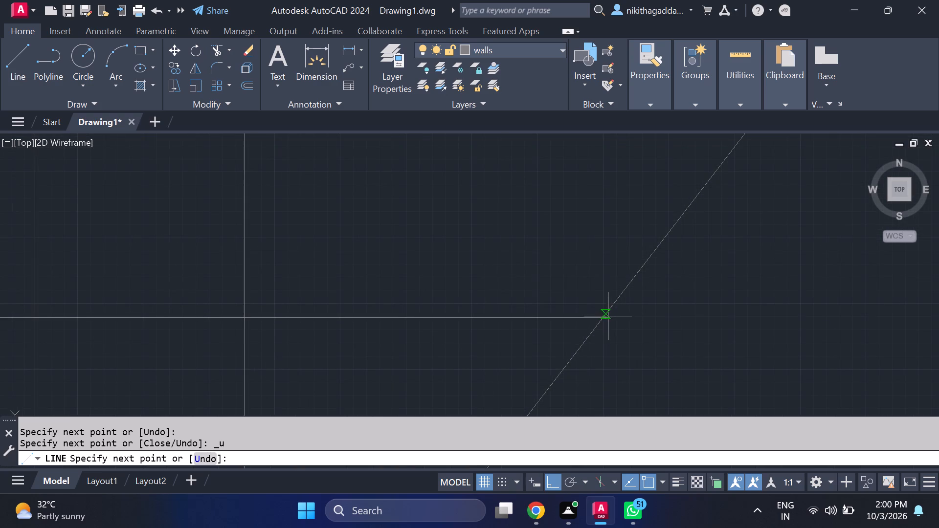
{"action": "scroll", "coordinate": [606, 320], "scroll_direction": "up", "scroll_amount": 4}
{"action": "left_click", "coordinate": [619, 321]}
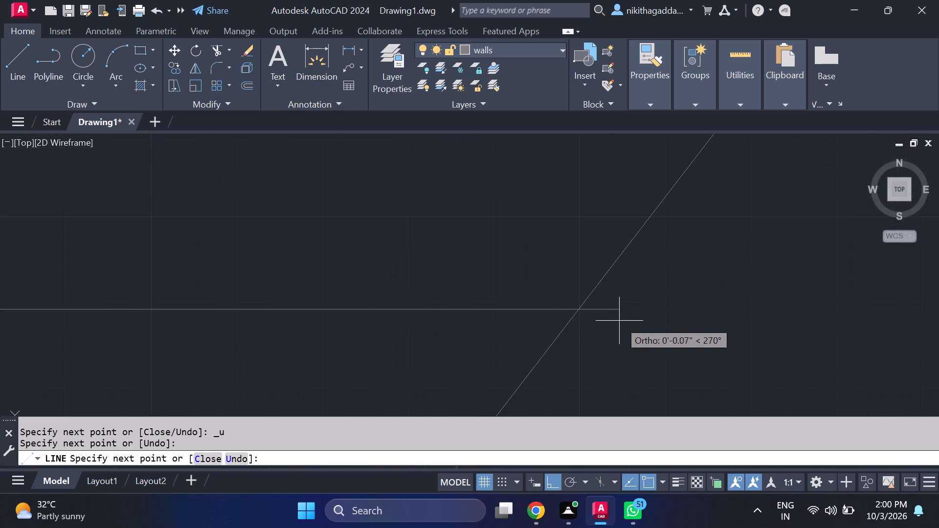
Continue the direction line vertically south from the corner diagonal, ending just inside the second tread of the short east flight.
{"action": "scroll", "coordinate": [652, 324], "scroll_direction": "down", "scroll_amount": 4}
{"action": "scroll", "coordinate": [674, 366], "scroll_direction": "down", "scroll_amount": 3}
{"action": "middle_click_drag", "start_coordinate": [674, 366], "coordinate": [644, 217]}
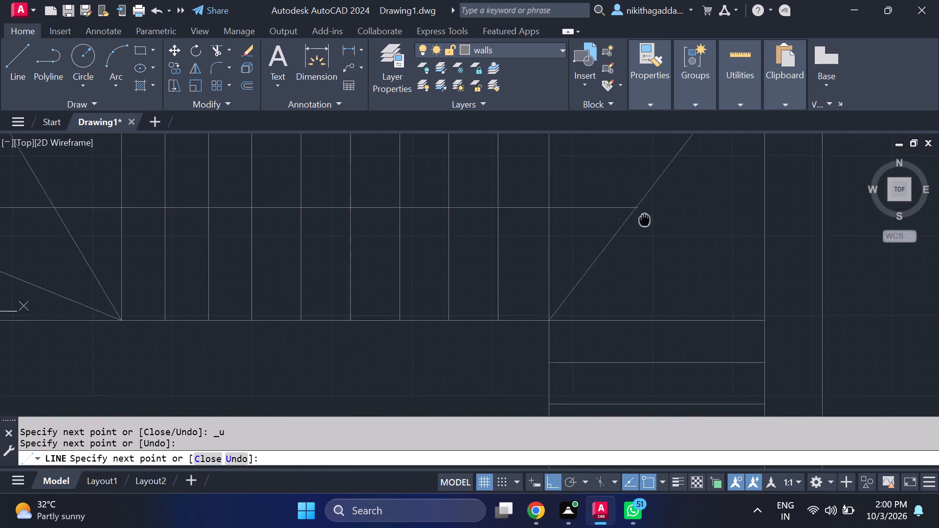
{"action": "middle_click_drag", "start_coordinate": [644, 217], "coordinate": [637, 153]}
{"action": "scroll", "coordinate": [642, 270], "scroll_direction": "down", "scroll_amount": 2}
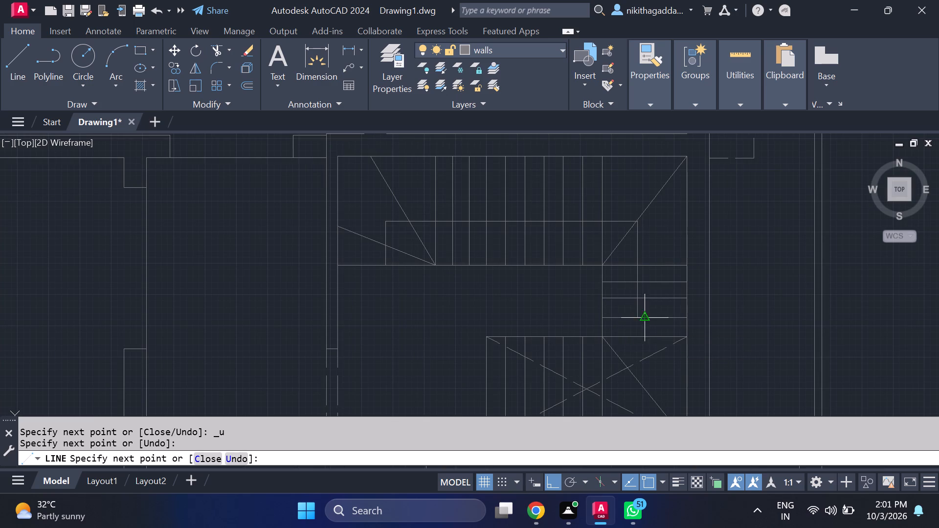
{"action": "scroll", "coordinate": [646, 285], "scroll_direction": "up", "scroll_amount": 2}
{"action": "left_click", "coordinate": [627, 288]}
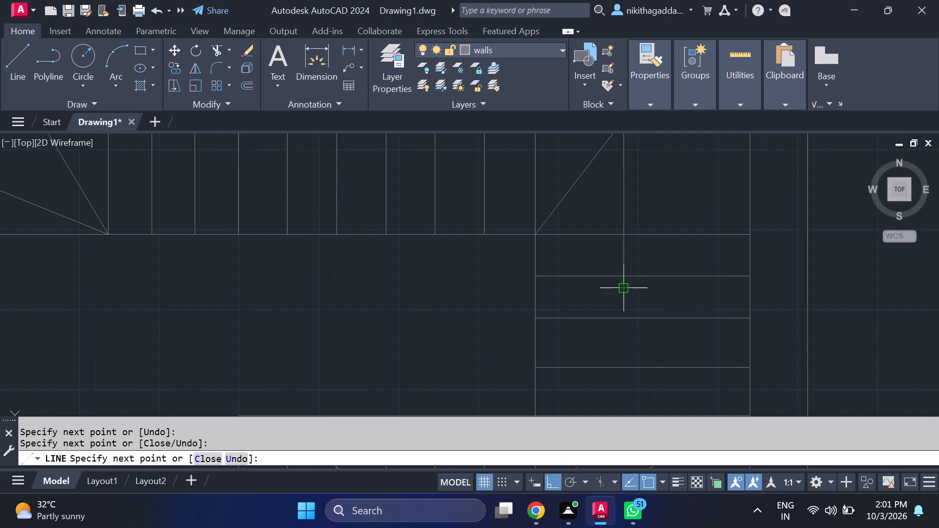
Draw a closed south-pointing triangular arrowhead at the direction line's end, its base reaching about 1.5" east, with Ortho off for the slanted sides.
{"action": "scroll", "coordinate": [636, 299], "scroll_direction": "up", "scroll_amount": 2}
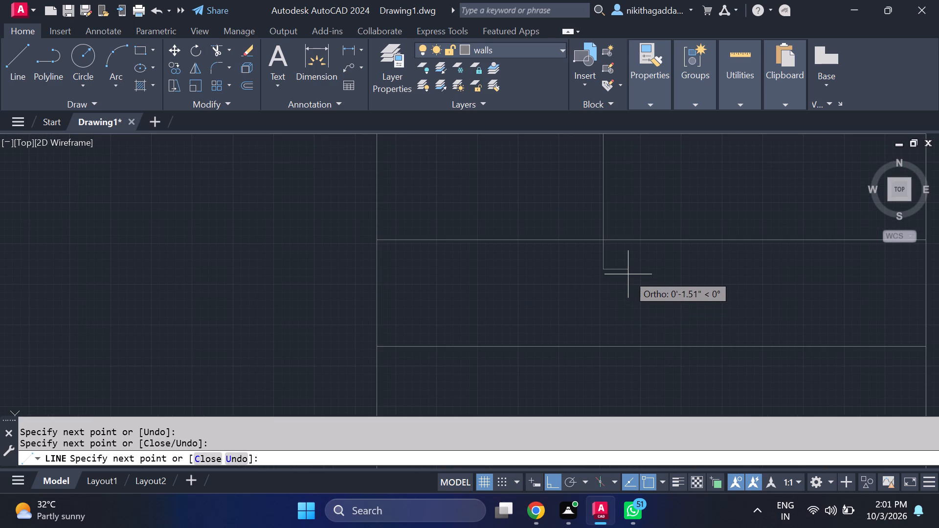
{"action": "left_click", "coordinate": [628, 274]}
{"action": "key", "text": "F8"}
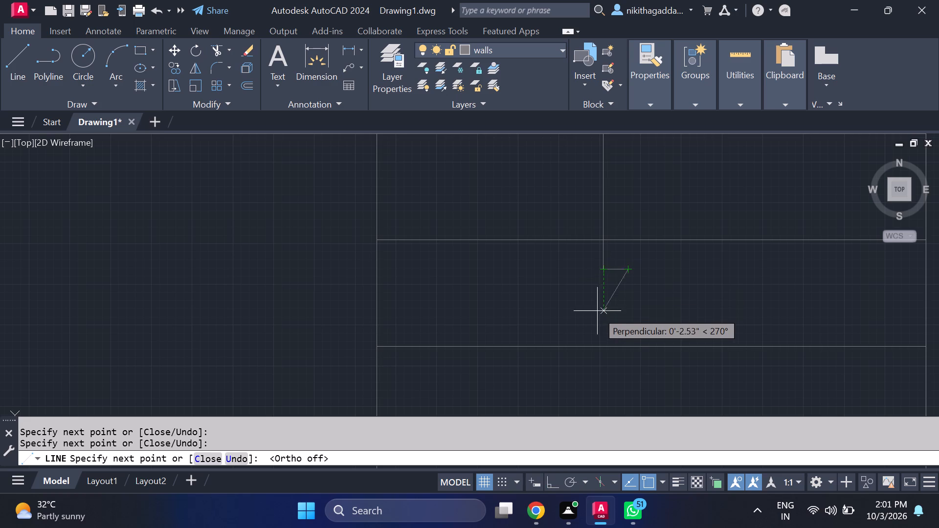
{"action": "left_click", "coordinate": [607, 332]}
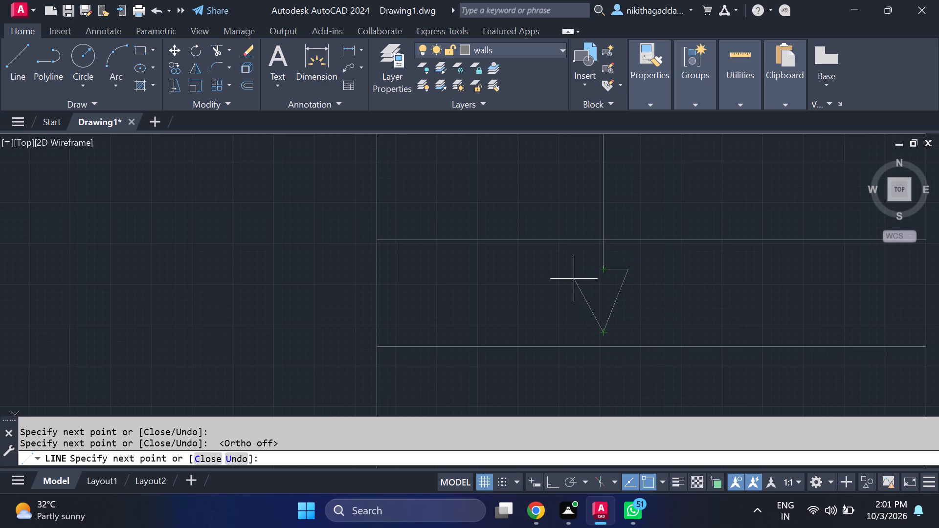
{"action": "left_click", "coordinate": [574, 279]}
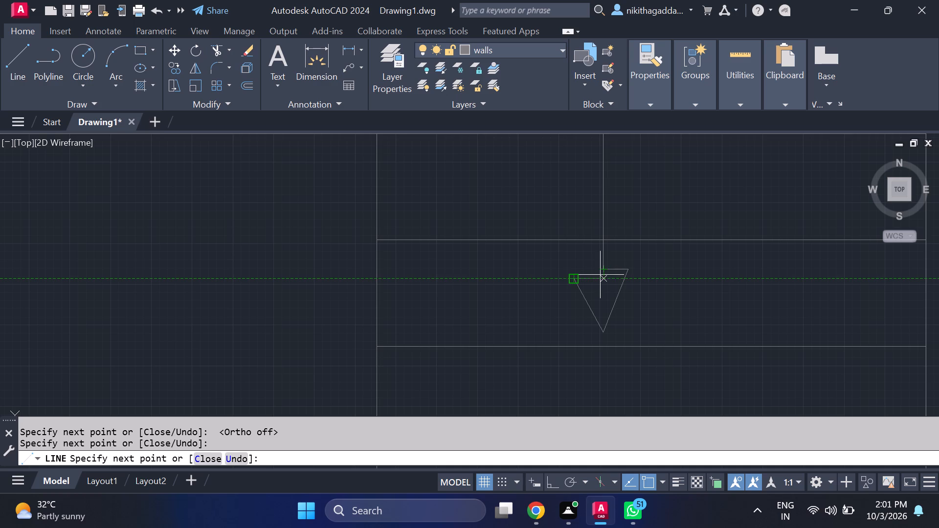
{"action": "key", "text": "ctrl+z"}
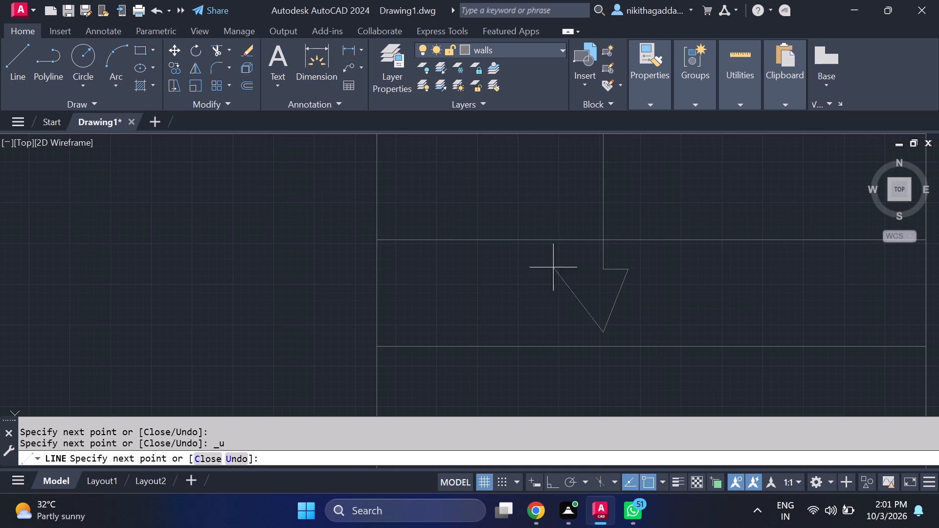
{"action": "left_click", "coordinate": [574, 270]}
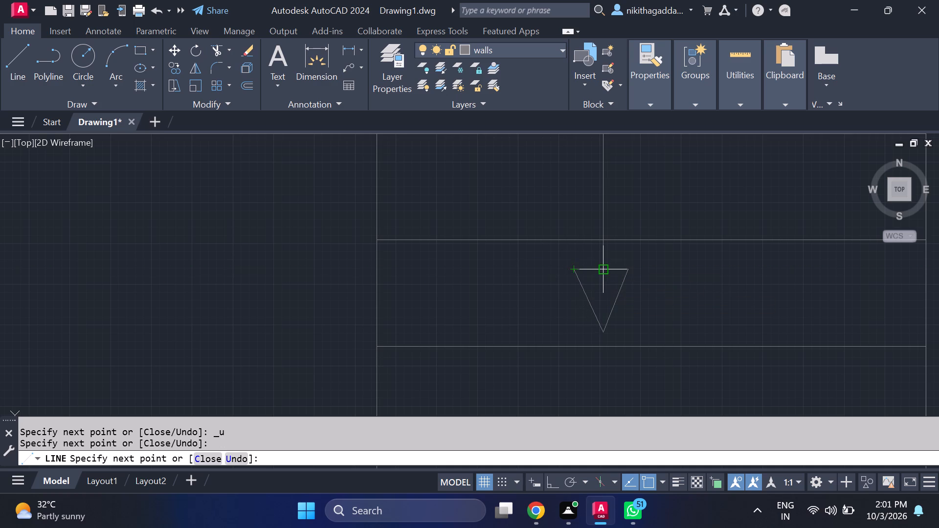
{"action": "left_click", "coordinate": [601, 270]}
{"action": "key", "text": "Escape"}
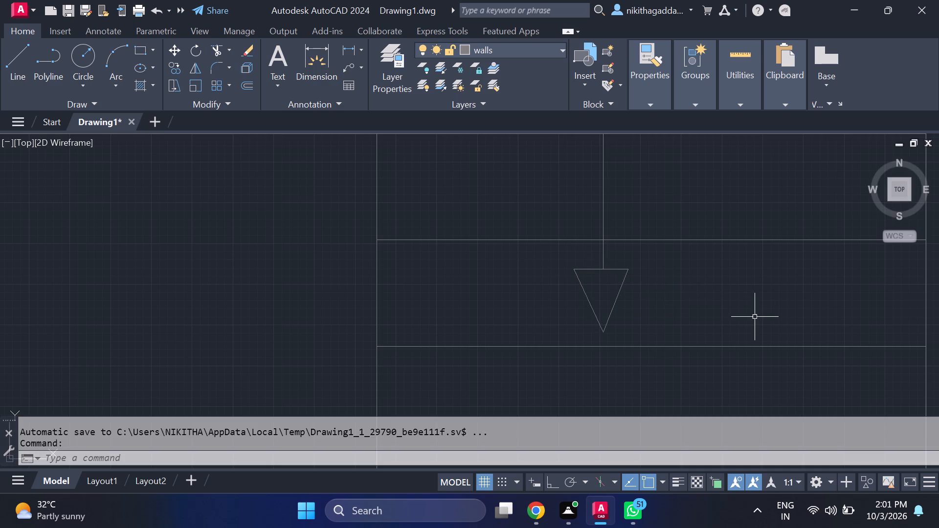
Move the four arrowhead lines slightly east so the triangle sits more evenly on the direction line.
{"action": "scroll", "coordinate": [732, 289], "scroll_direction": "down", "scroll_amount": 3}
{"action": "scroll", "coordinate": [715, 312], "scroll_direction": "up", "scroll_amount": 2}
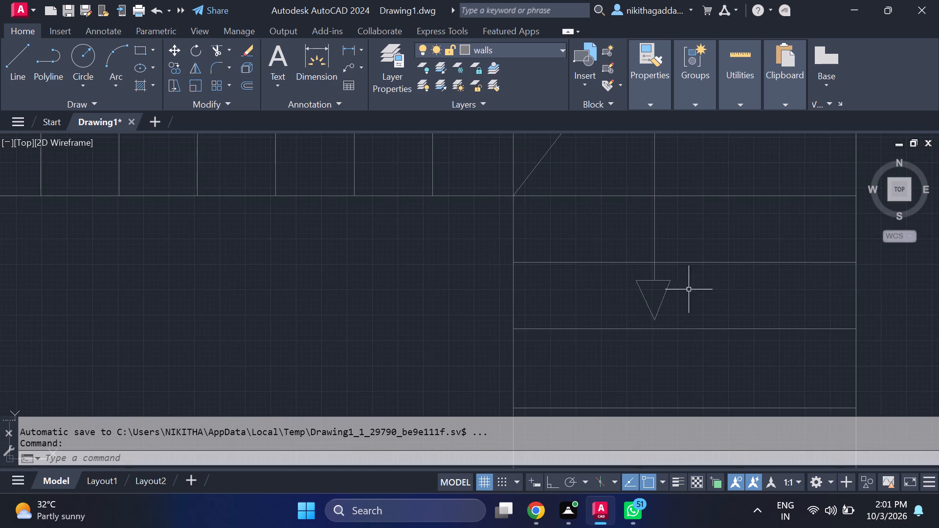
{"action": "scroll", "coordinate": [681, 286], "scroll_direction": "up", "scroll_amount": 2}
{"action": "left_click", "coordinate": [679, 263]}
{"action": "left_click", "coordinate": [638, 313]}
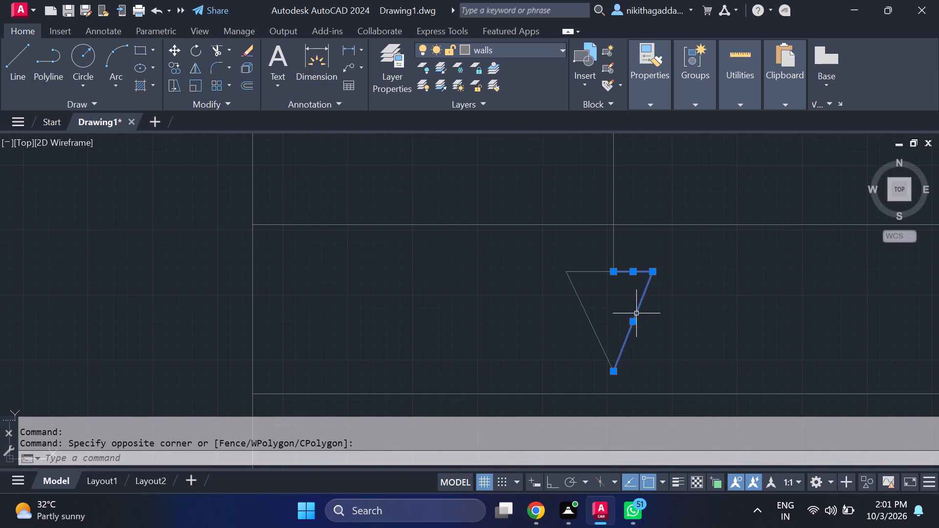
{"action": "left_click_drag", "start_coordinate": [596, 257], "coordinate": [591, 265]}
{"action": "left_click", "coordinate": [551, 325]}
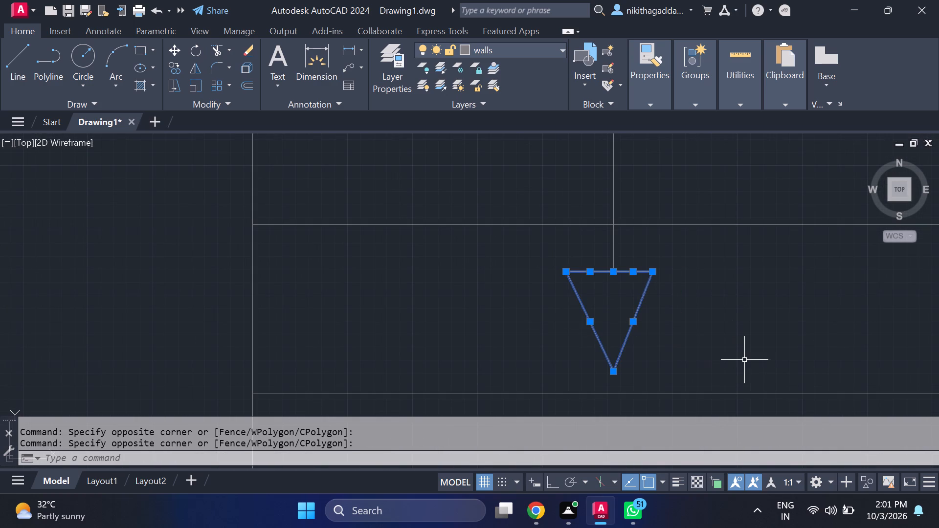
{"action": "key", "text": "m"}
{"action": "key", "text": "Return"}
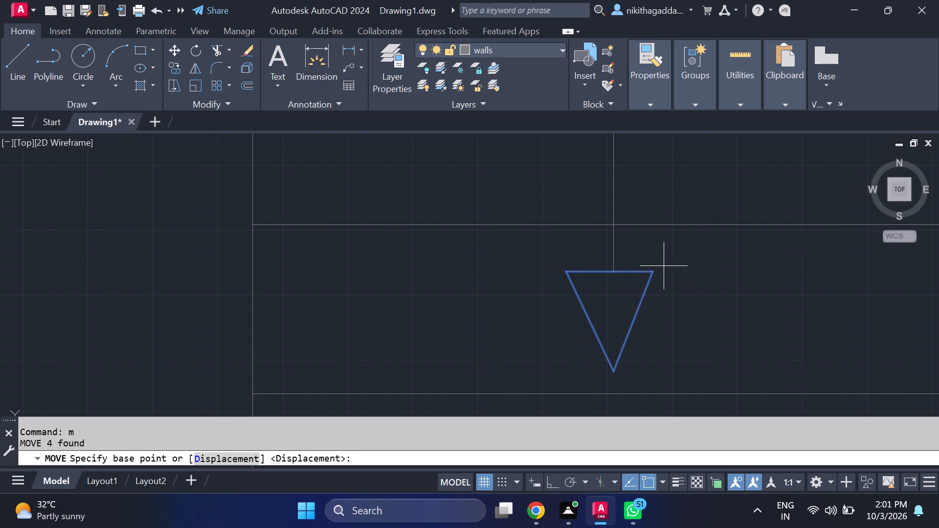
{"action": "left_click", "coordinate": [655, 272]}
{"action": "left_click", "coordinate": [660, 272]}
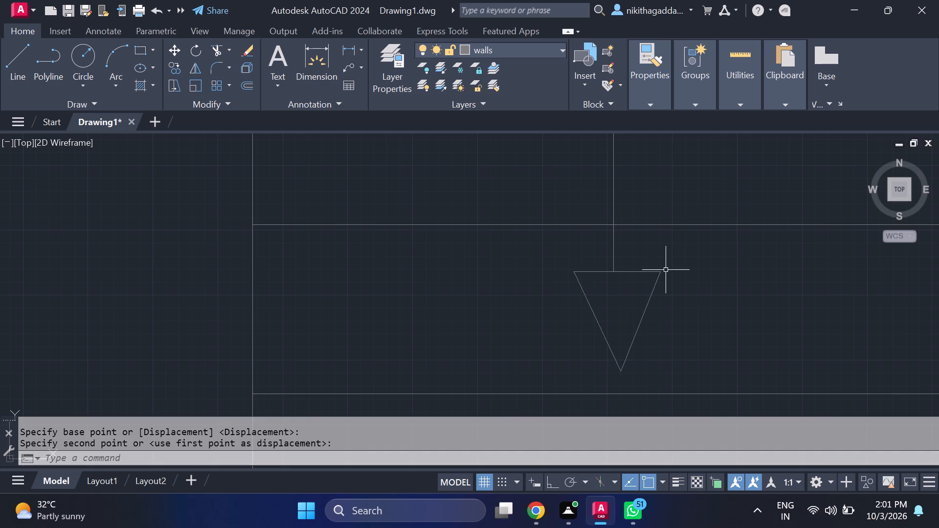
Hatch the inside of the stair arrowhead with the ANSI31 pattern in black (0,0,0).
{"action": "scroll", "coordinate": [722, 289], "scroll_direction": "down", "scroll_amount": 6}
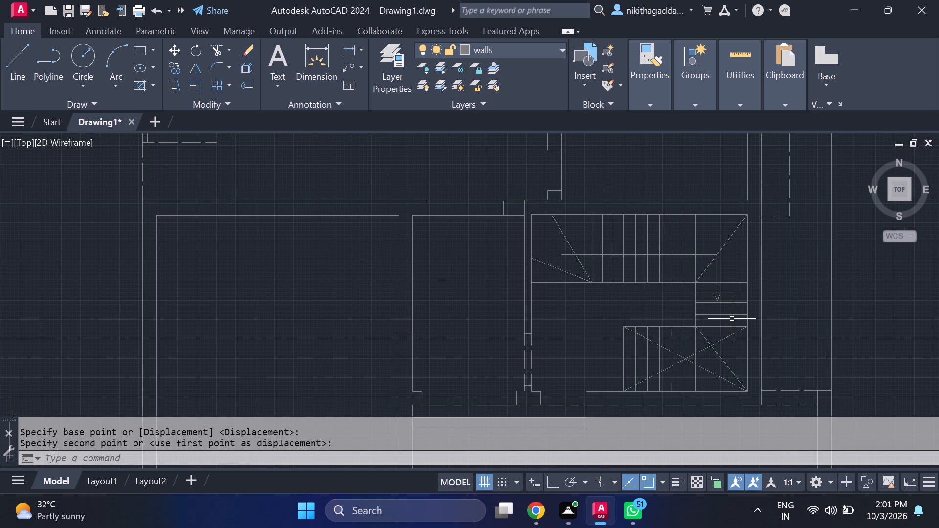
{"action": "scroll", "coordinate": [737, 295], "scroll_direction": "up", "scroll_amount": 1}
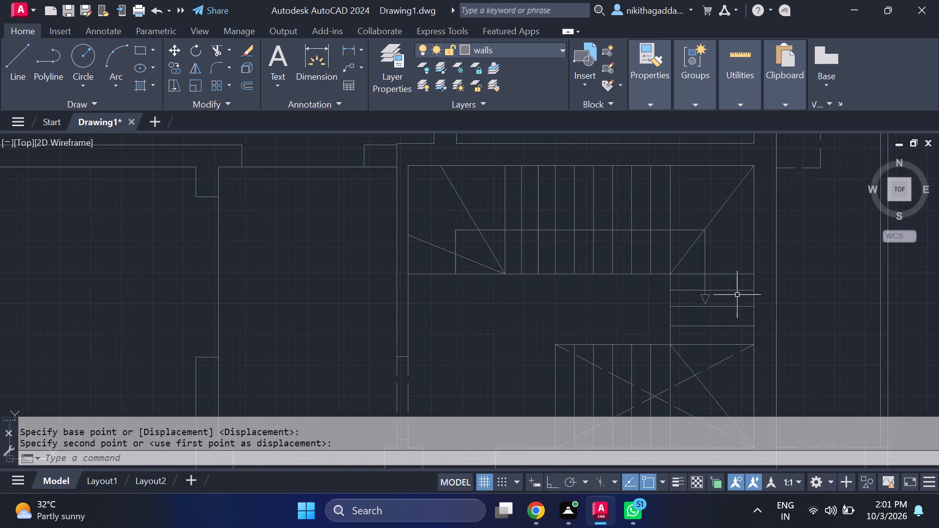
{"action": "scroll", "coordinate": [737, 295], "scroll_direction": "up", "scroll_amount": 1}
{"action": "type", "text": "hatch"}
{"action": "key", "text": "Return"}
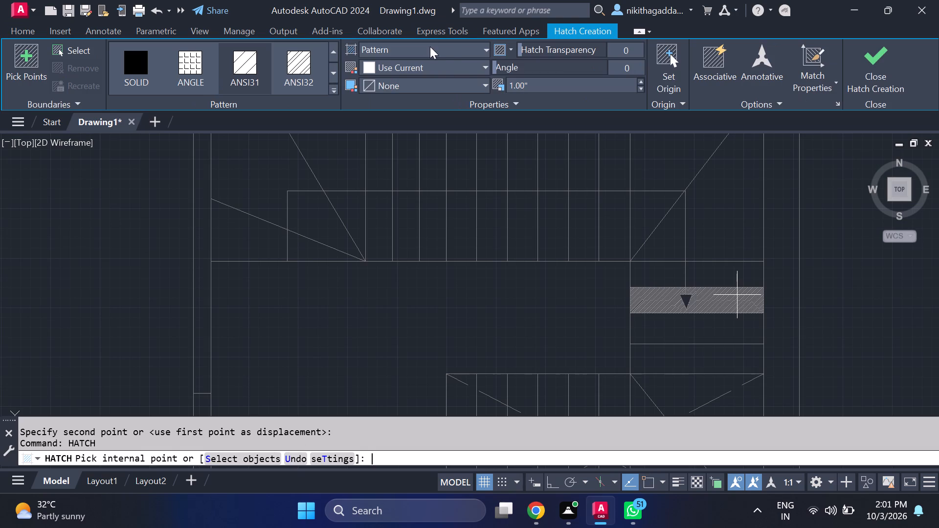
{"action": "left_click", "coordinate": [460, 70]}
{"action": "left_click", "coordinate": [457, 66]}
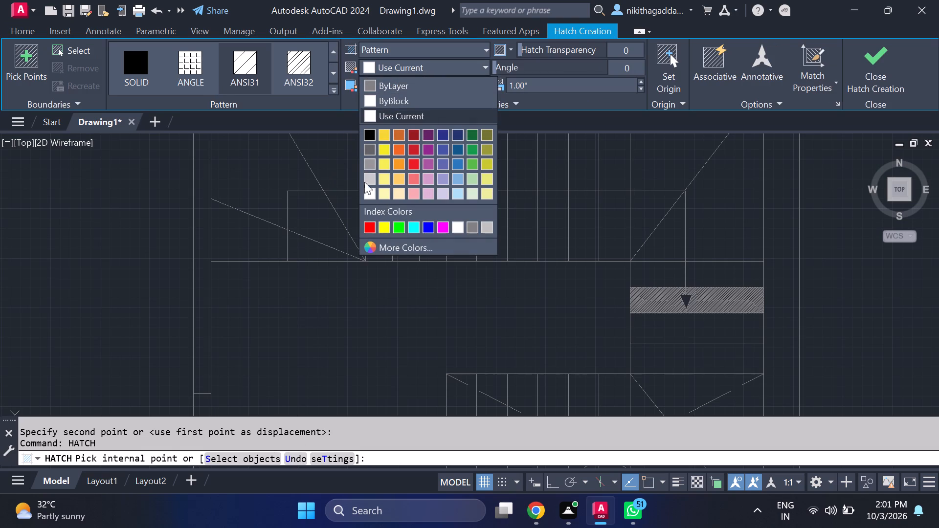
{"action": "left_click", "coordinate": [372, 141]}
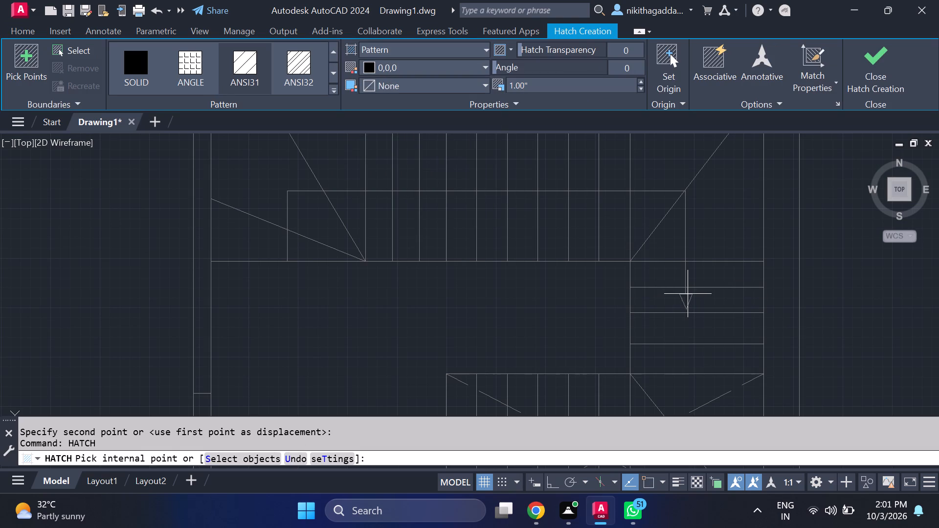
{"action": "left_click", "coordinate": [687, 303]}
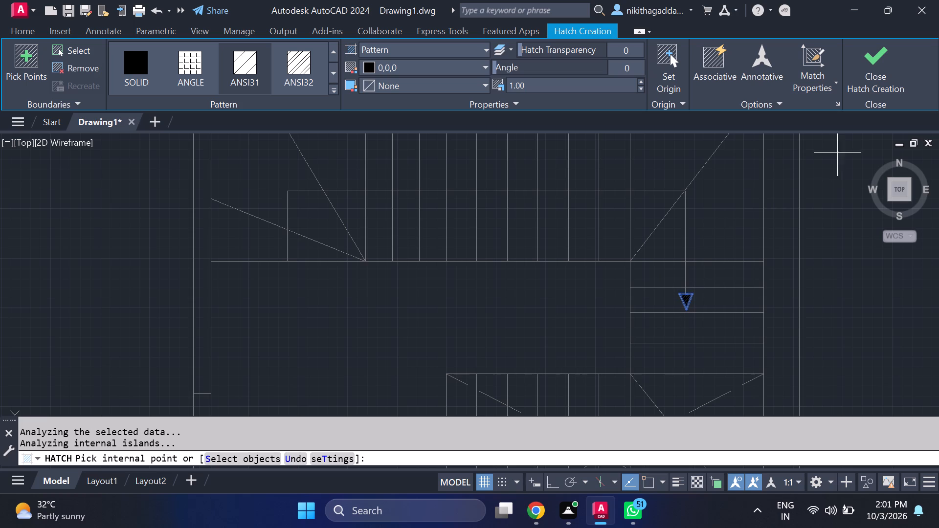
{"action": "left_click", "coordinate": [889, 69]}
Change the arrowhead hatch pattern to SOLID.
{"action": "scroll", "coordinate": [643, 281], "scroll_direction": "down", "scroll_amount": 2}
{"action": "scroll", "coordinate": [661, 305], "scroll_direction": "up", "scroll_amount": 3}
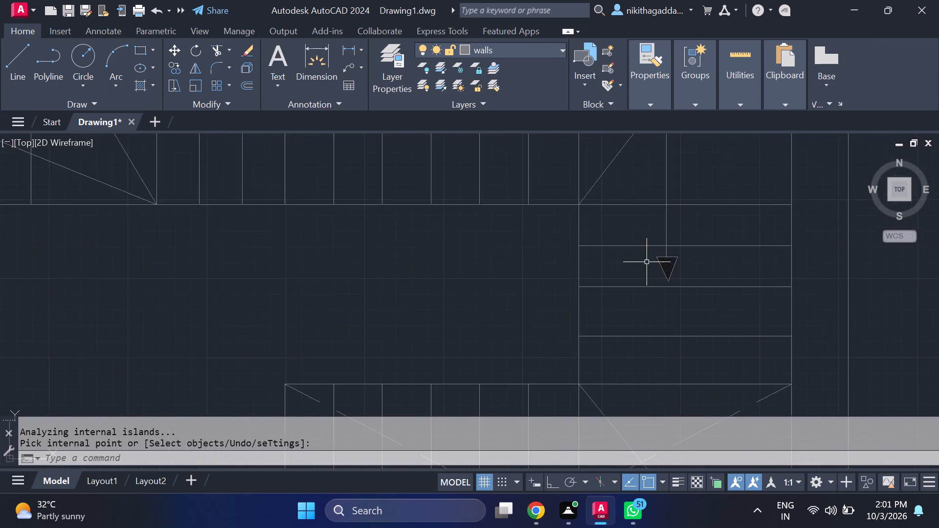
{"action": "scroll", "coordinate": [652, 259], "scroll_direction": "up", "scroll_amount": 4}
{"action": "left_click", "coordinate": [734, 272]}
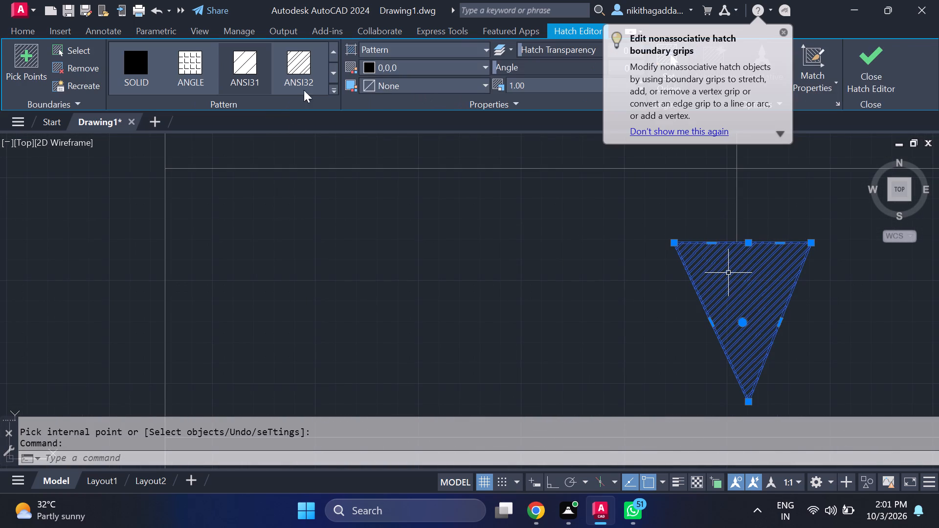
{"action": "left_click", "coordinate": [146, 63]}
{"action": "left_click", "coordinate": [880, 71]}
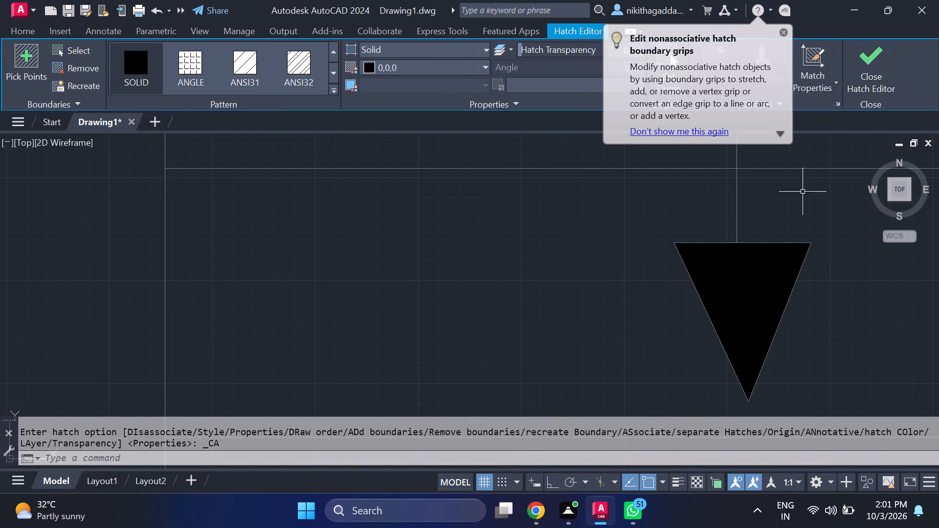
Examine the staircase with its direction arrow and the overall floor plan.
{"action": "scroll", "coordinate": [705, 280], "scroll_direction": "down", "scroll_amount": 7}
{"action": "middle_click_drag", "start_coordinate": [768, 321], "coordinate": [761, 301]}
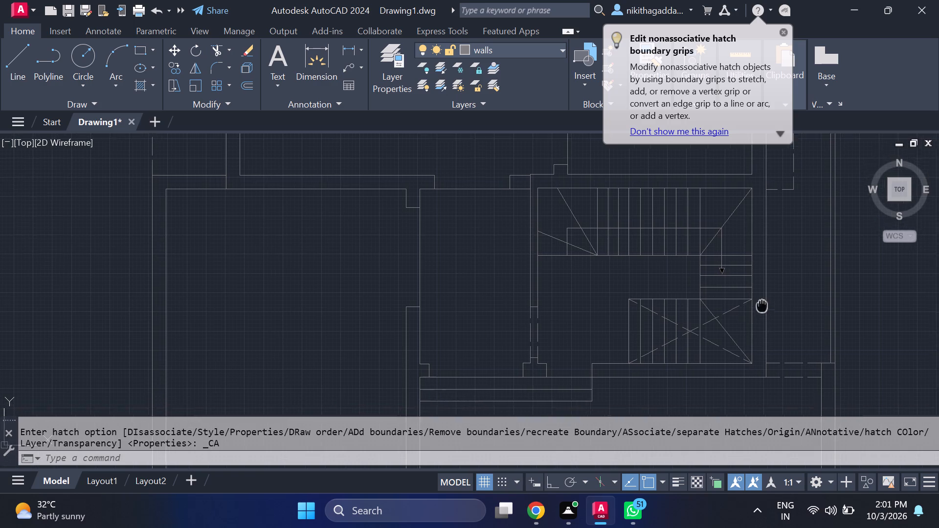
{"action": "middle_click_drag", "start_coordinate": [761, 301], "coordinate": [732, 300]}
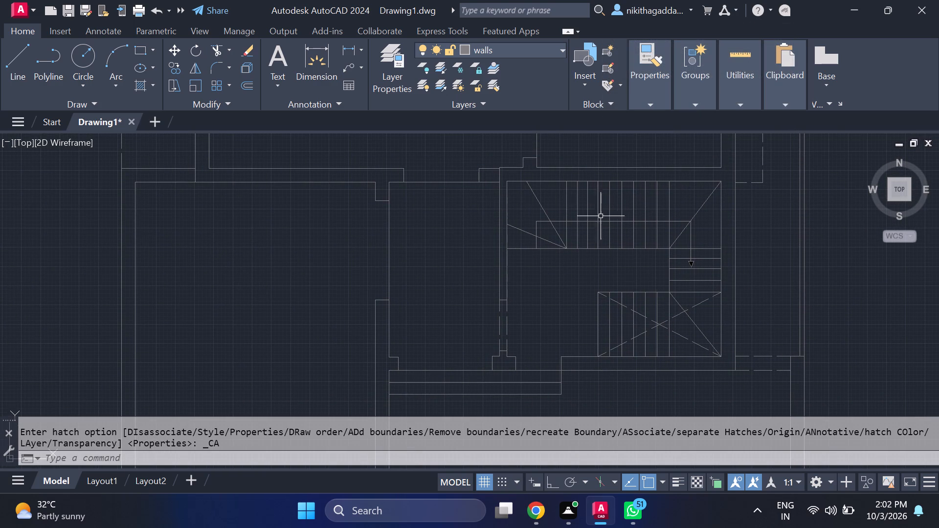
{"action": "scroll", "coordinate": [580, 180], "scroll_direction": "down", "scroll_amount": 2}
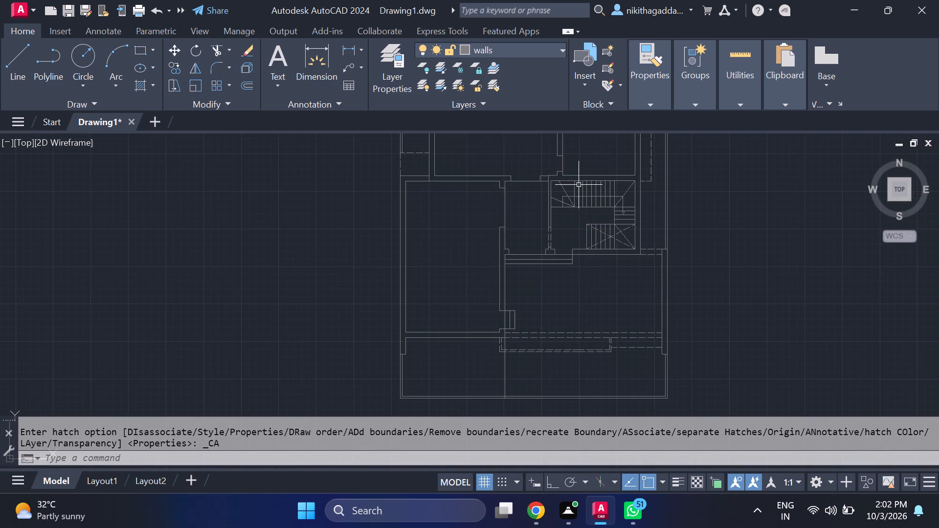
{"action": "scroll", "coordinate": [630, 206], "scroll_direction": "up", "scroll_amount": 4}
{"action": "scroll", "coordinate": [638, 213], "scroll_direction": "down", "scroll_amount": 3}
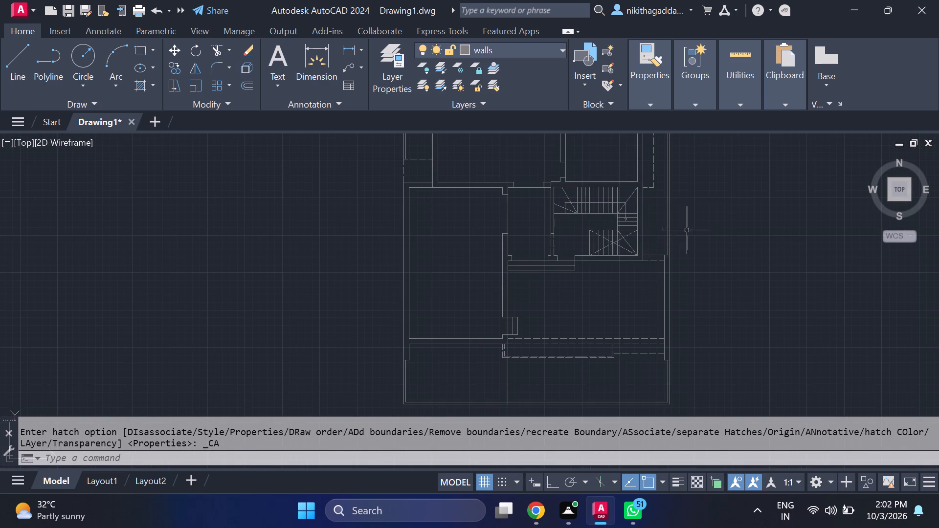
{"action": "scroll", "coordinate": [680, 228], "scroll_direction": "up", "scroll_amount": 1}
{"action": "scroll", "coordinate": [554, 235], "scroll_direction": "down", "scroll_amount": 2}
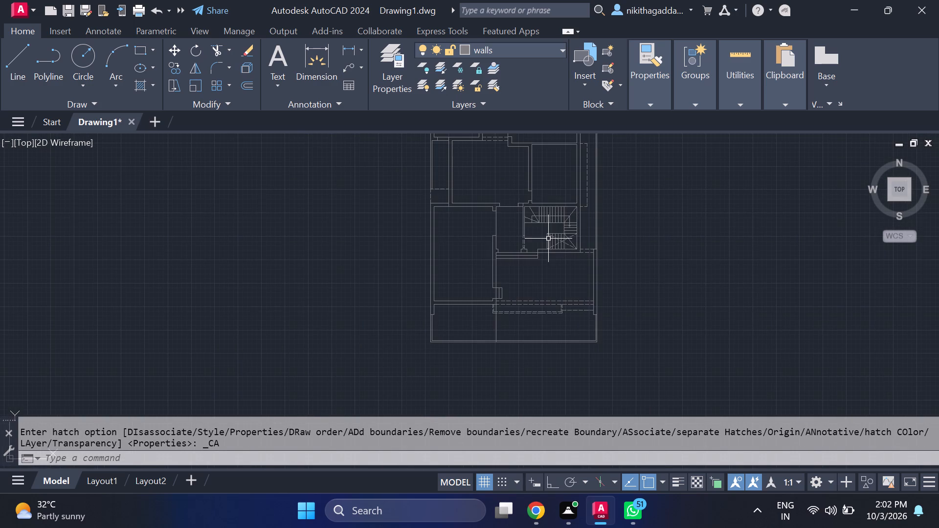
{"action": "middle_click_drag", "start_coordinate": [548, 239], "coordinate": [644, 313]}
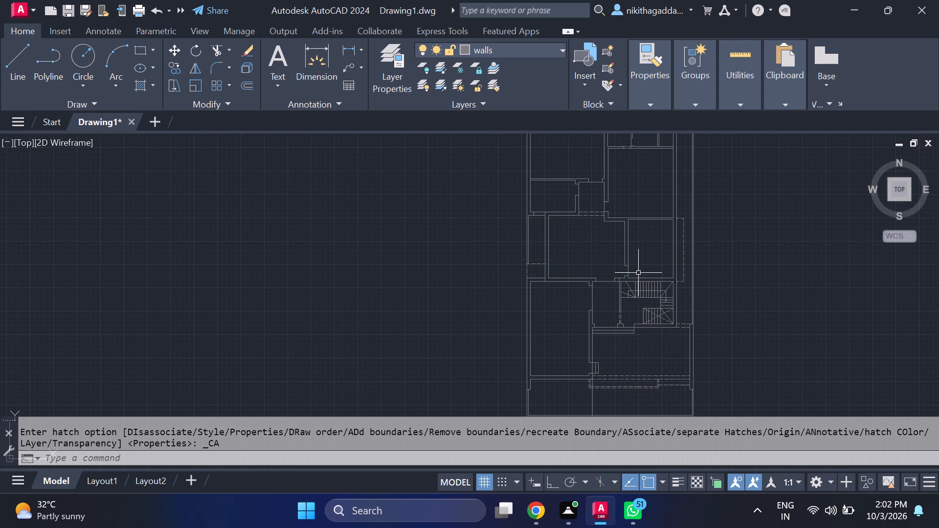
{"action": "scroll", "coordinate": [675, 273], "scroll_direction": "up", "scroll_amount": 2}
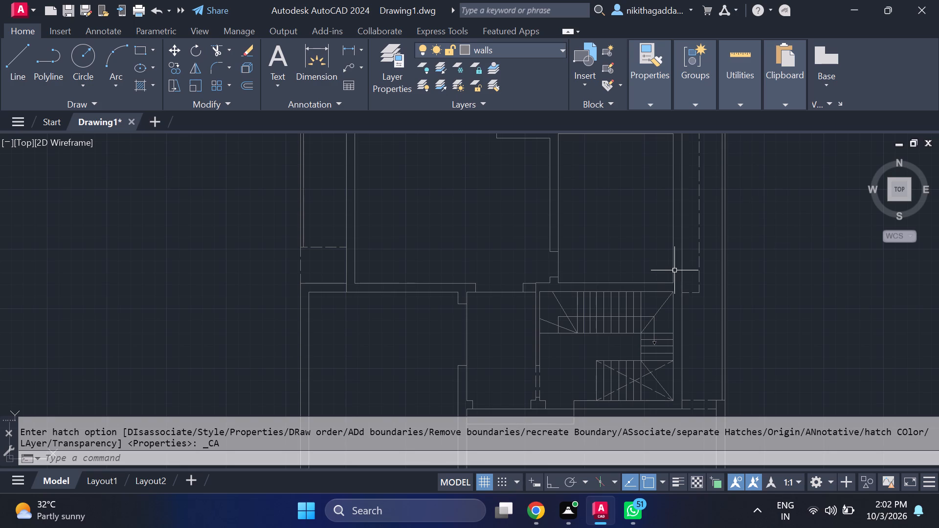
{"action": "scroll", "coordinate": [675, 270], "scroll_direction": "up", "scroll_amount": 1}
{"action": "scroll", "coordinate": [675, 272], "scroll_direction": "down", "scroll_amount": 4}
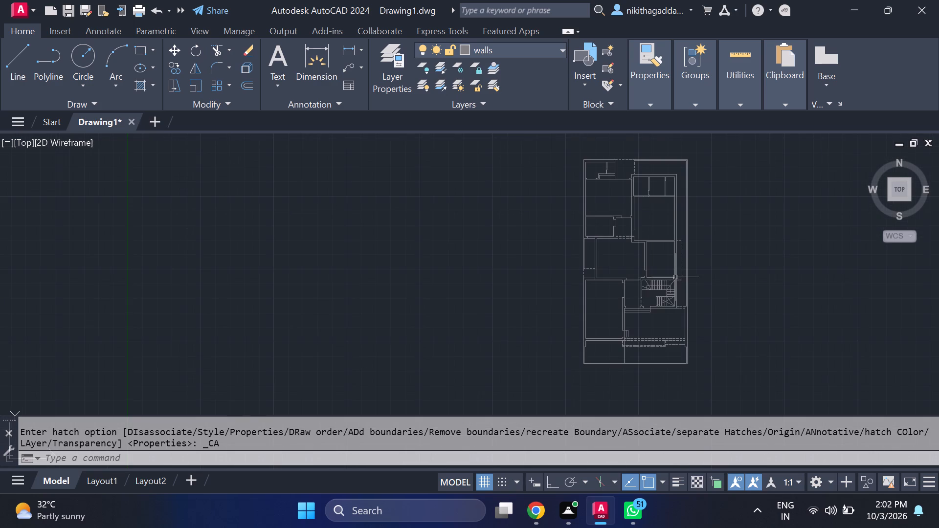
{"action": "middle_click_drag", "start_coordinate": [659, 245], "coordinate": [619, 258]}
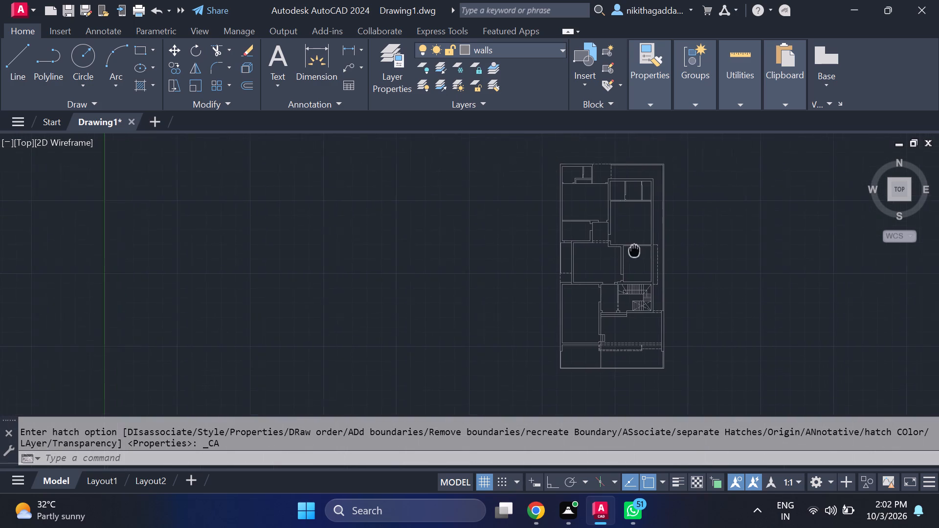
{"action": "middle_click_drag", "start_coordinate": [619, 258], "coordinate": [587, 289]}
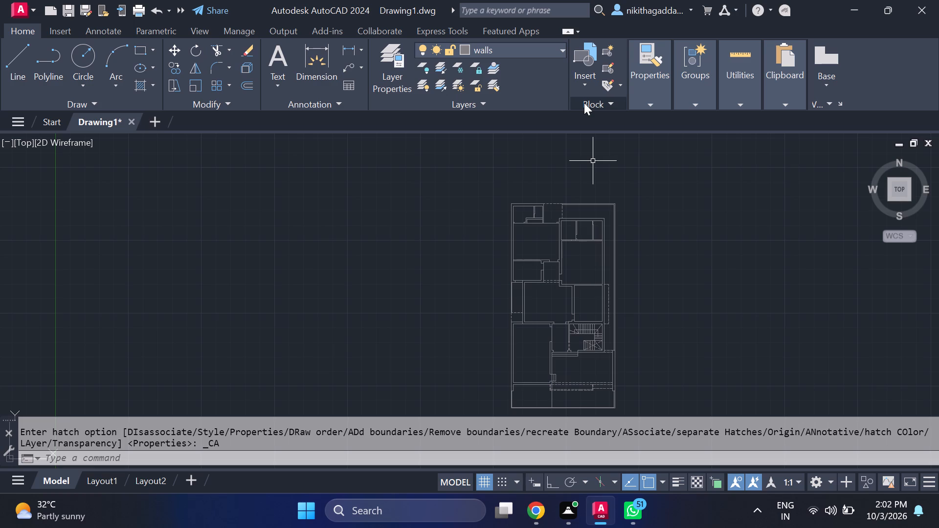
In the northeast block's west room, draw an L-shaped line about 5'-5" north from the south wall, turning east to the partition, with Ortho on.
{"action": "scroll", "coordinate": [571, 213], "scroll_direction": "up", "scroll_amount": 1}
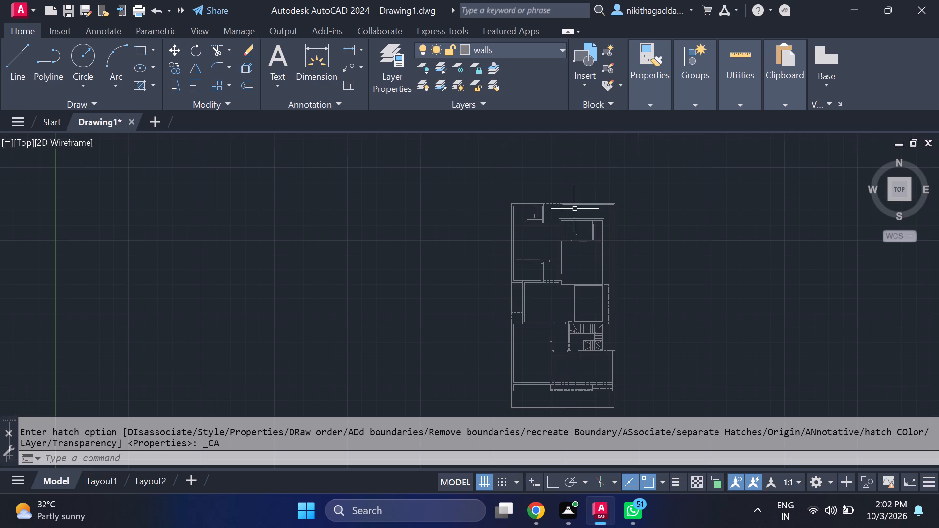
{"action": "scroll", "coordinate": [566, 218], "scroll_direction": "up", "scroll_amount": 2}
{"action": "key", "text": "l"}
{"action": "key", "text": "Return"}
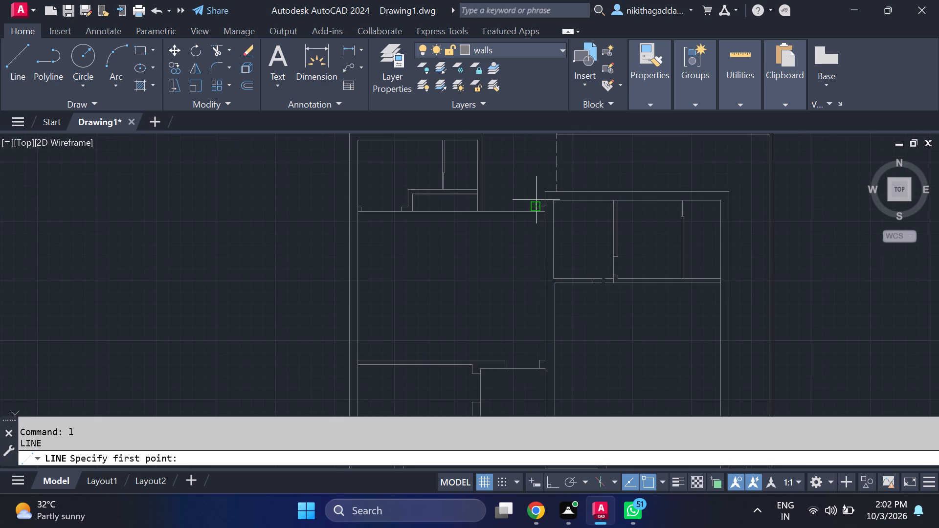
{"action": "left_click", "coordinate": [571, 279]}
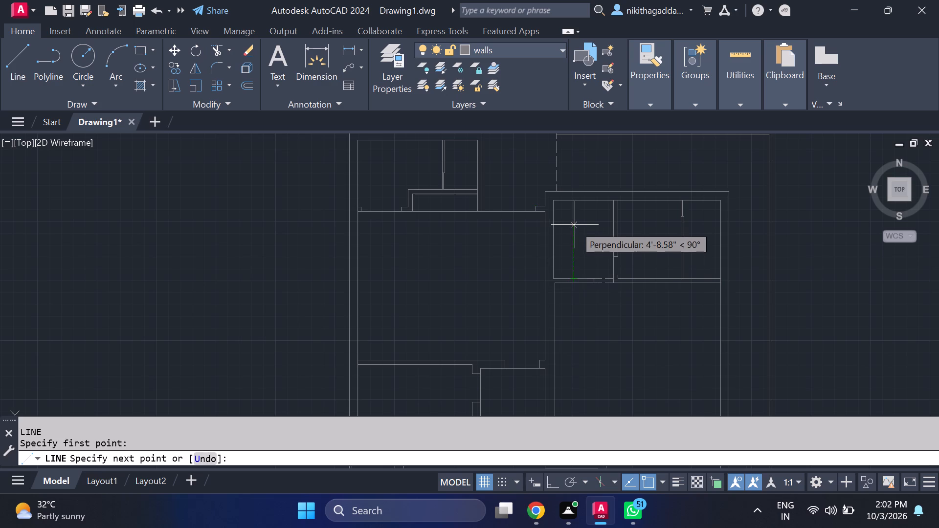
{"action": "scroll", "coordinate": [579, 230], "scroll_direction": "up", "scroll_amount": 2}
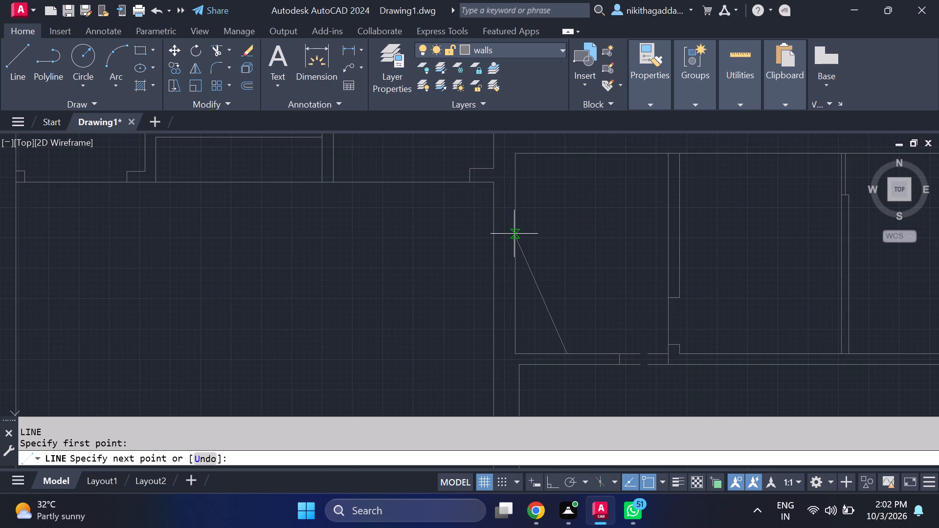
{"action": "key", "text": "F8"}
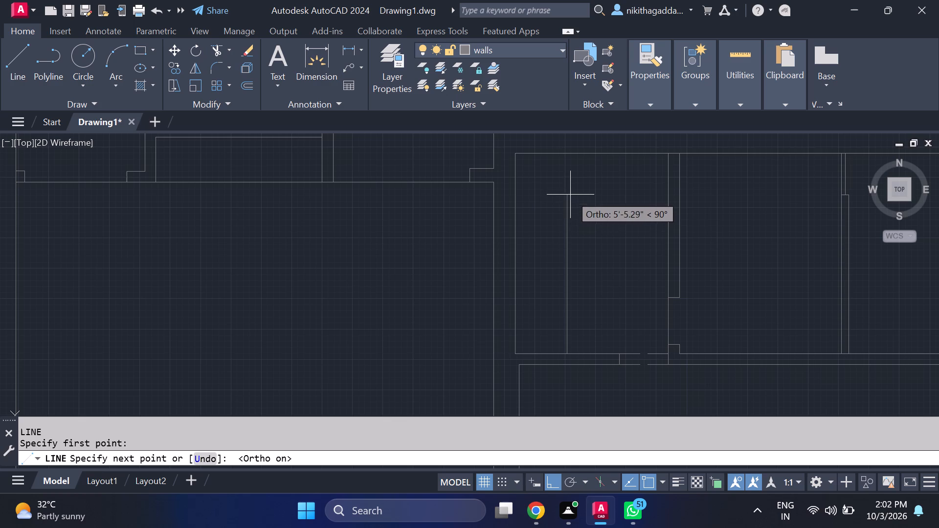
{"action": "left_click", "coordinate": [570, 195]}
{"action": "left_click", "coordinate": [671, 195]}
{"action": "scroll", "coordinate": [747, 253], "scroll_direction": "down", "scroll_amount": 3}
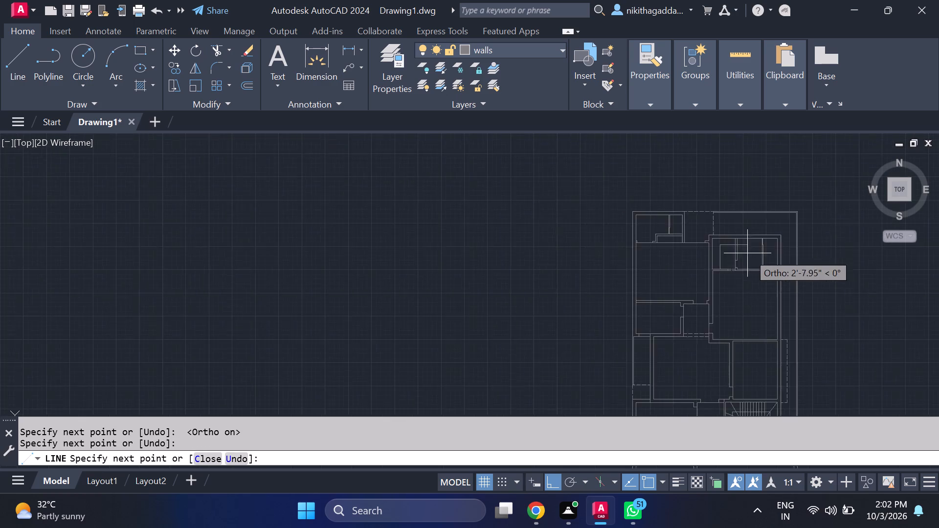
{"action": "scroll", "coordinate": [749, 253], "scroll_direction": "down", "scroll_amount": 2}
{"action": "key", "text": "Escape"}
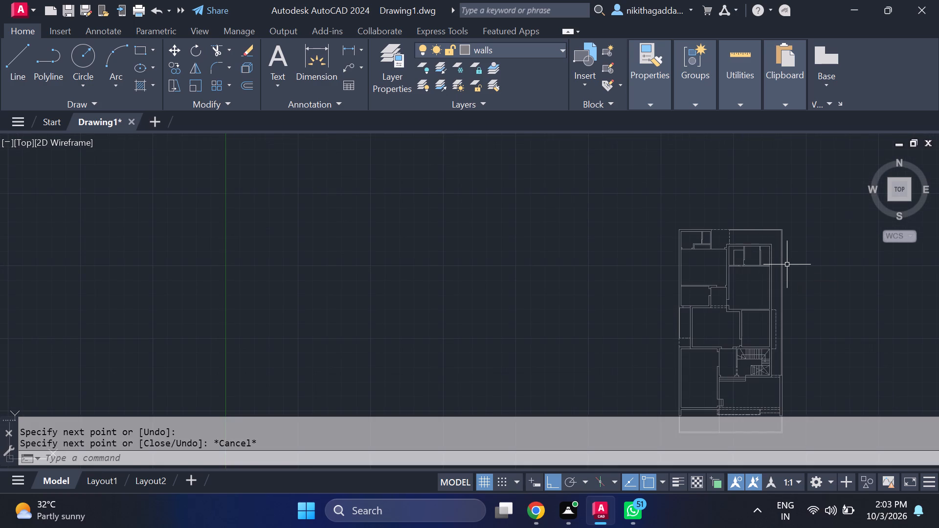
Move the horizontal line of the new L-shape slightly south along the partition wall.
{"action": "scroll", "coordinate": [787, 268], "scroll_direction": "up", "scroll_amount": 2}
{"action": "scroll", "coordinate": [698, 223], "scroll_direction": "up", "scroll_amount": 2}
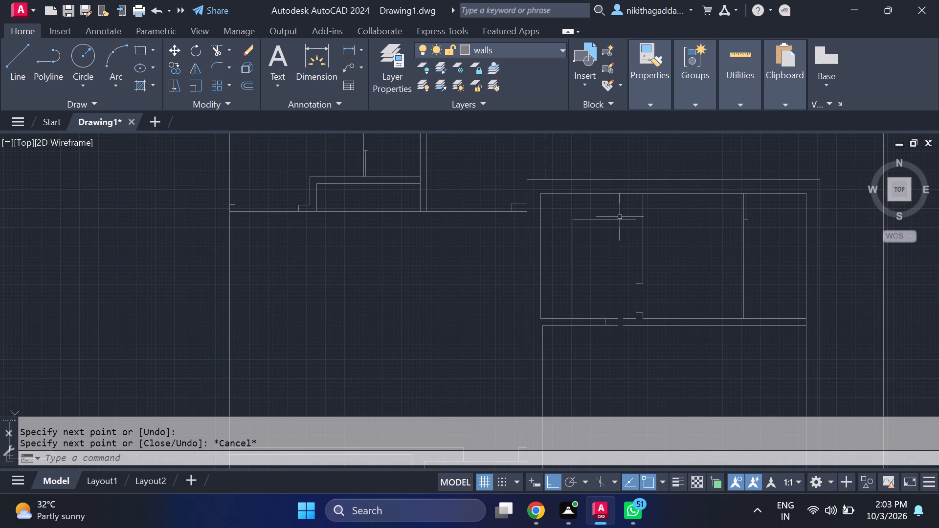
{"action": "left_click", "coordinate": [619, 218]}
{"action": "key", "text": "m"}
{"action": "key", "text": "Return"}
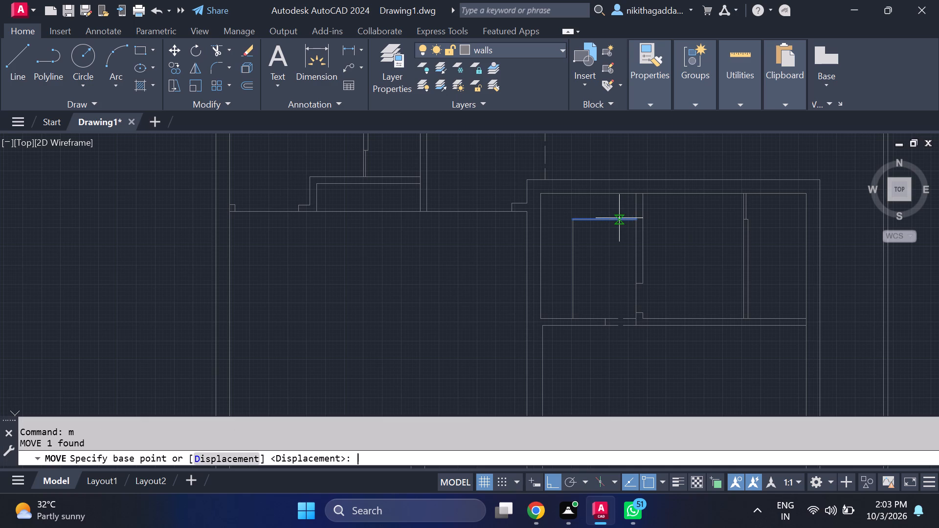
{"action": "scroll", "coordinate": [623, 183], "scroll_direction": "up", "scroll_amount": 2}
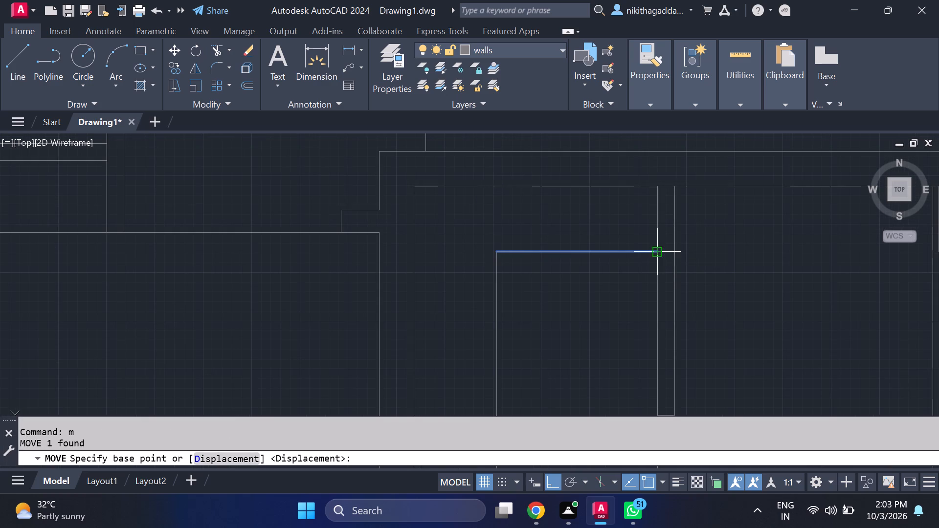
{"action": "left_click", "coordinate": [653, 249]}
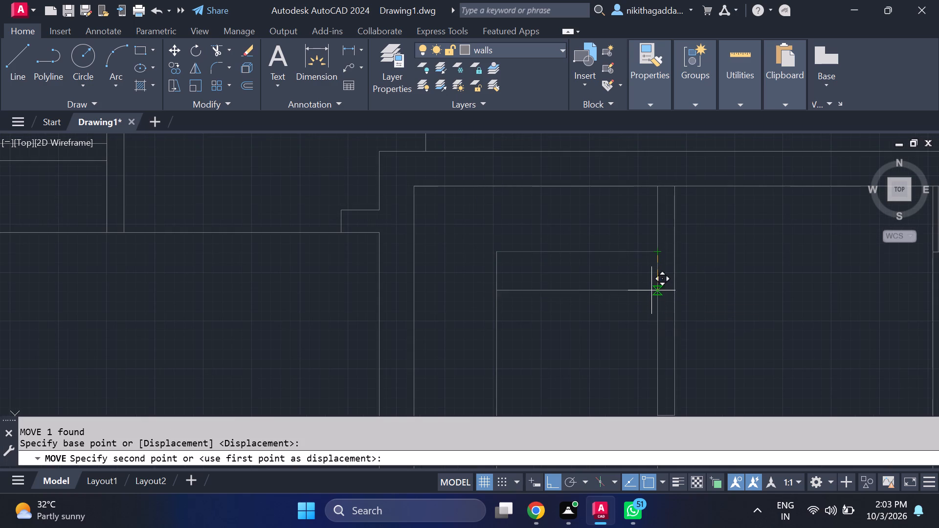
{"action": "left_click", "coordinate": [652, 288]}
Trim the part of the vertical line that extends north beyond the moved horizontal line.
{"action": "type", "text": "tr"}
{"action": "key", "text": "Return"}
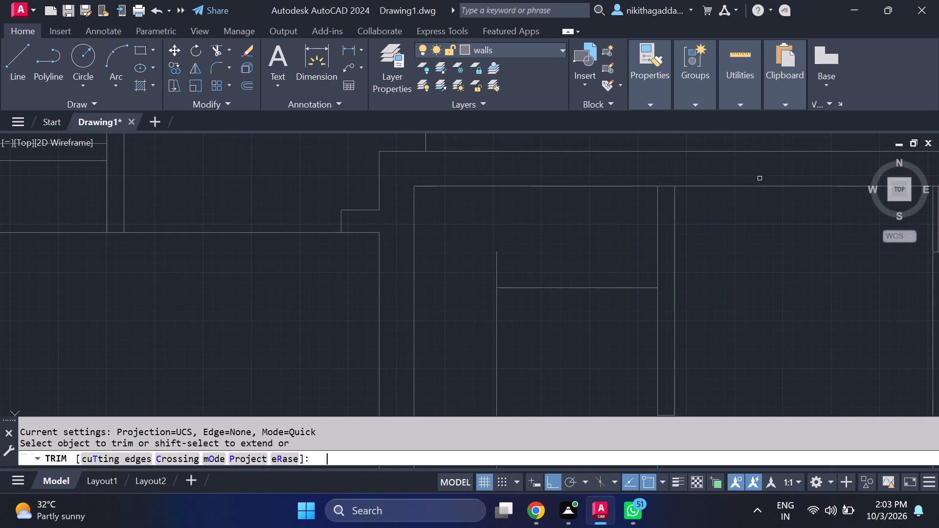
{"action": "left_click_drag", "start_coordinate": [530, 260], "coordinate": [469, 271]}
{"action": "scroll", "coordinate": [500, 244], "scroll_direction": "down", "scroll_amount": 5}
{"action": "key", "text": "Escape"}
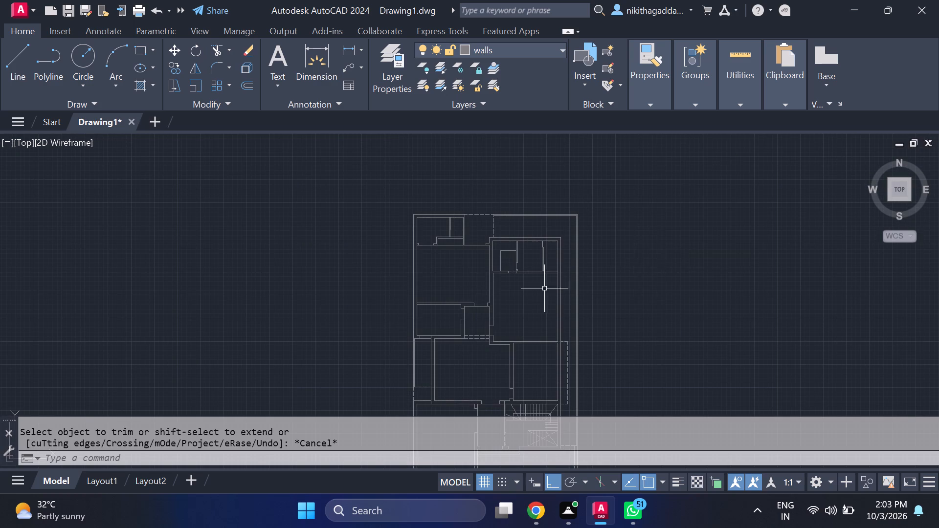
Examine the northern rooms with the new L-shaped outline and the middle rooms of the floor plan.
{"action": "scroll", "coordinate": [542, 285], "scroll_direction": "up", "scroll_amount": 2}
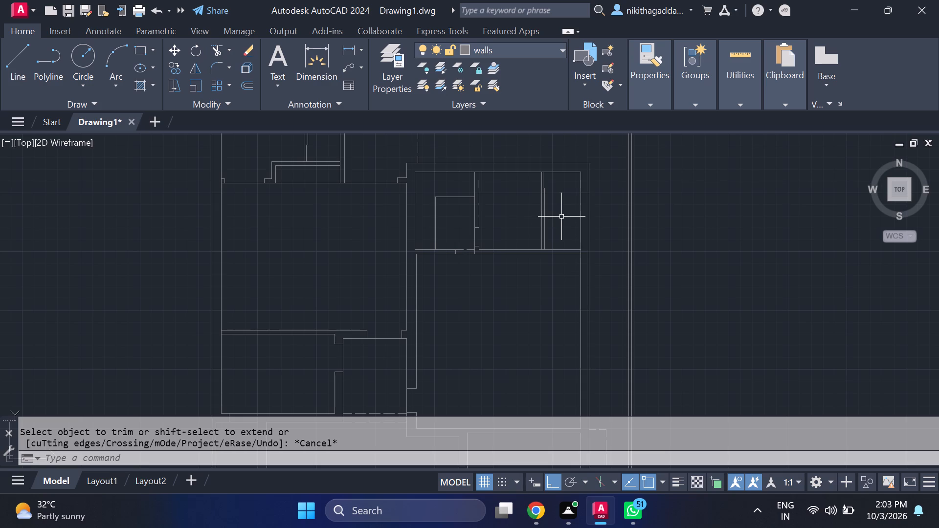
{"action": "scroll", "coordinate": [519, 205], "scroll_direction": "up", "scroll_amount": 1}
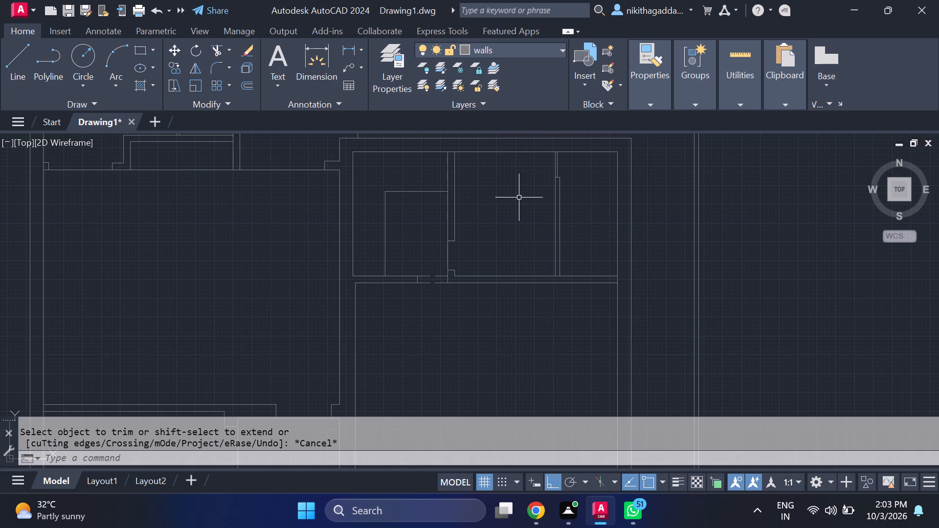
{"action": "middle_click_drag", "start_coordinate": [519, 197], "coordinate": [542, 319]}
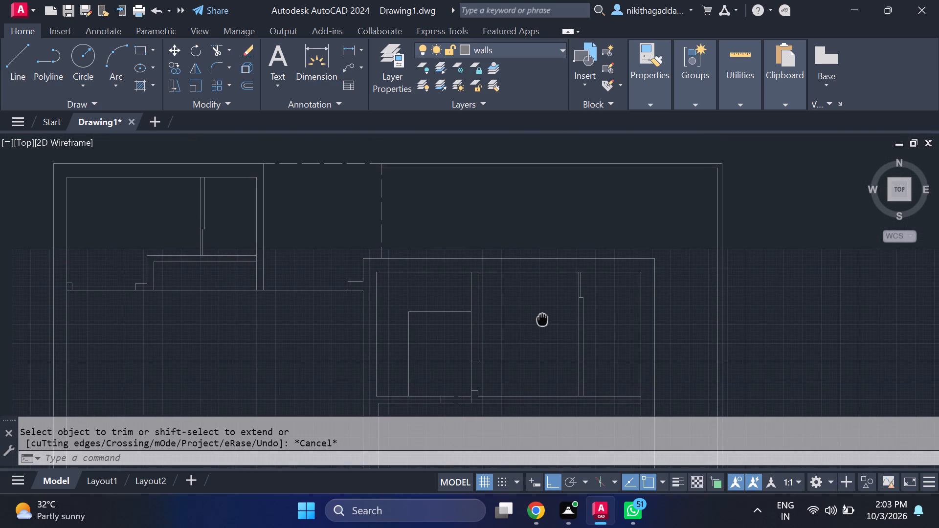
{"action": "middle_click_drag", "start_coordinate": [542, 319], "coordinate": [541, 319]}
{"action": "scroll", "coordinate": [535, 314], "scroll_direction": "down", "scroll_amount": 2}
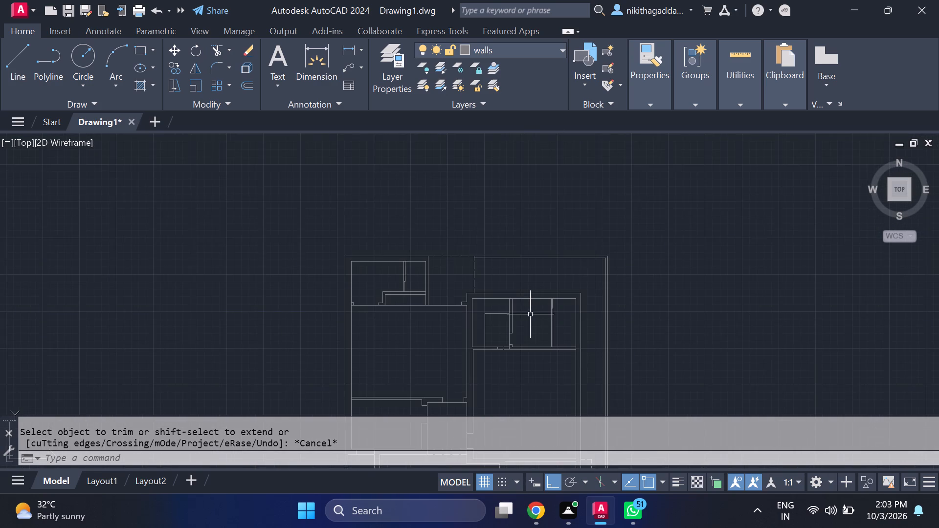
{"action": "scroll", "coordinate": [526, 328], "scroll_direction": "down", "scroll_amount": 3}
{"action": "scroll", "coordinate": [525, 349], "scroll_direction": "up", "scroll_amount": 3}
{"action": "middle_click_drag", "start_coordinate": [520, 349], "coordinate": [495, 258]}
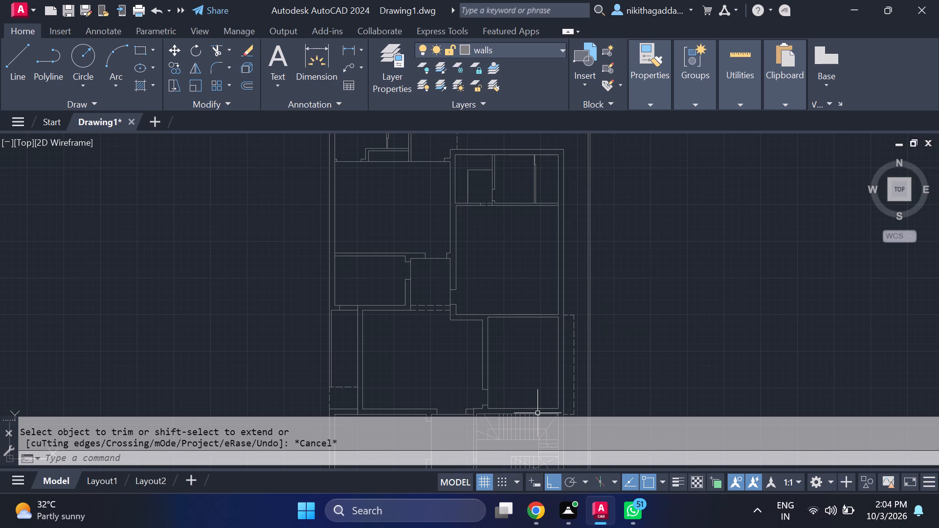
{"action": "scroll", "coordinate": [510, 296], "scroll_direction": "up", "scroll_amount": 1}
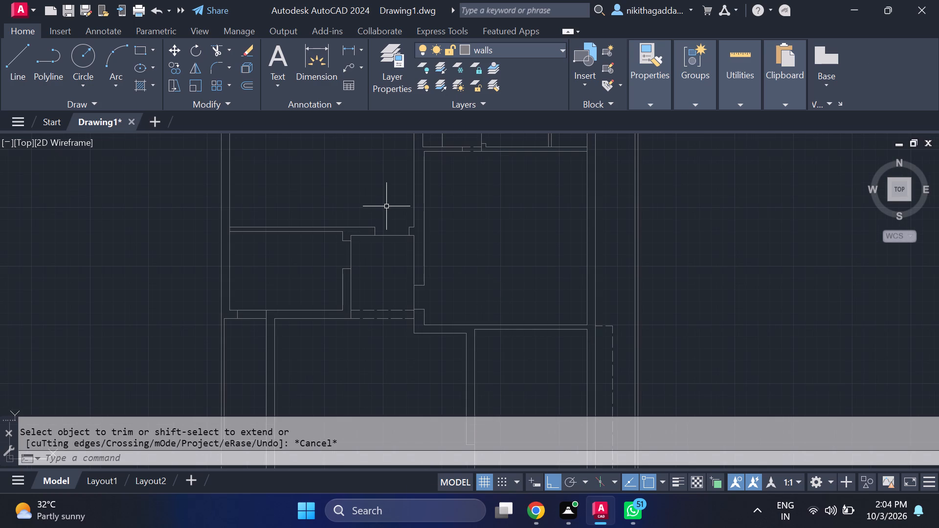
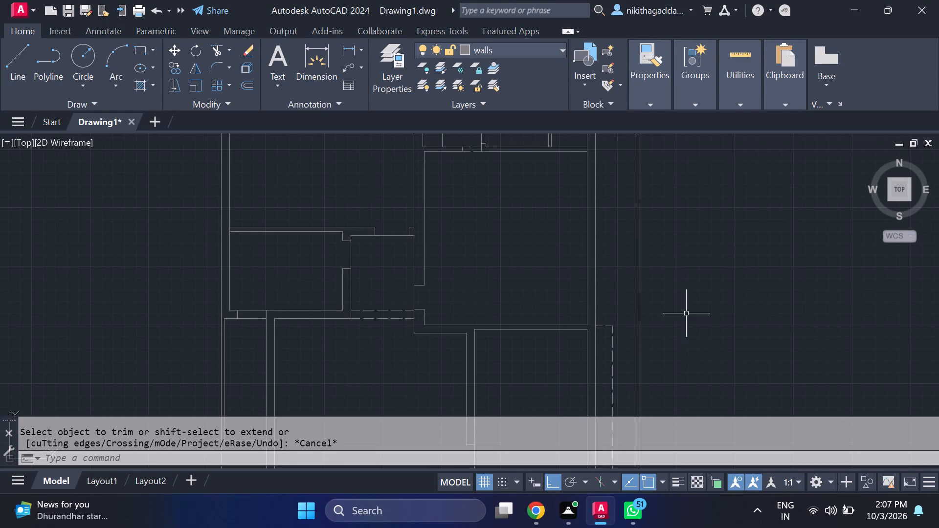
Examine the whole floor plan, focusing on the northwest and northeast small rooms and the hall between them.
{"action": "scroll", "coordinate": [469, 280], "scroll_direction": "down", "scroll_amount": 2}
{"action": "middle_click_drag", "start_coordinate": [486, 293], "coordinate": [499, 322]}
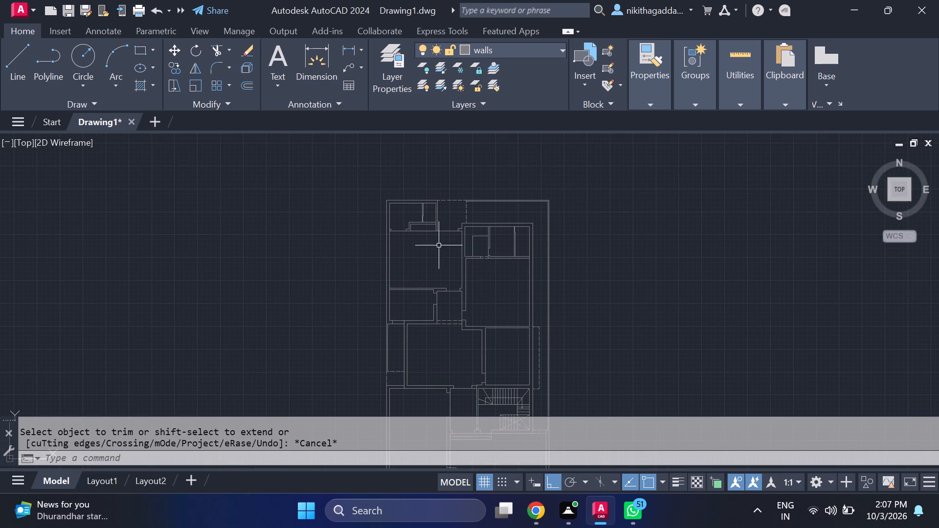
{"action": "scroll", "coordinate": [451, 231], "scroll_direction": "up", "scroll_amount": 2}
{"action": "scroll", "coordinate": [564, 297], "scroll_direction": "up", "scroll_amount": 3}
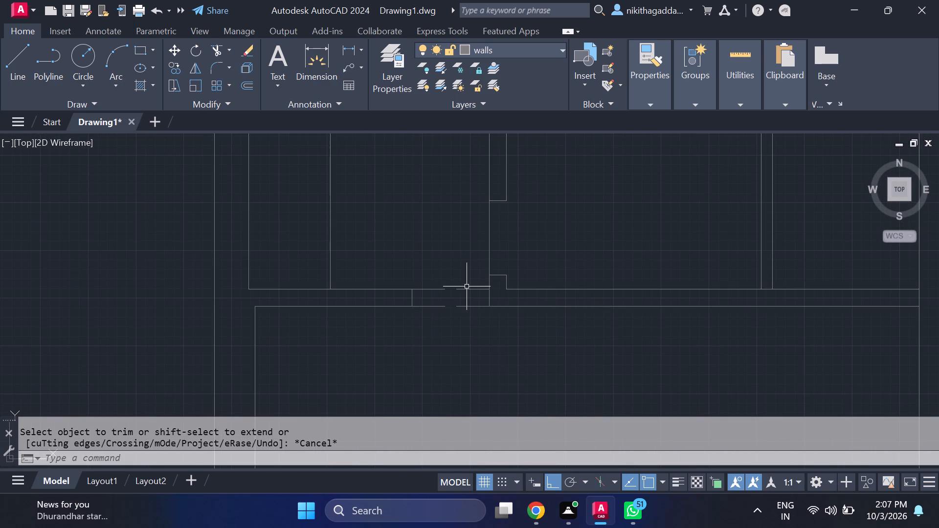
{"action": "scroll", "coordinate": [416, 278], "scroll_direction": "down", "scroll_amount": 4}
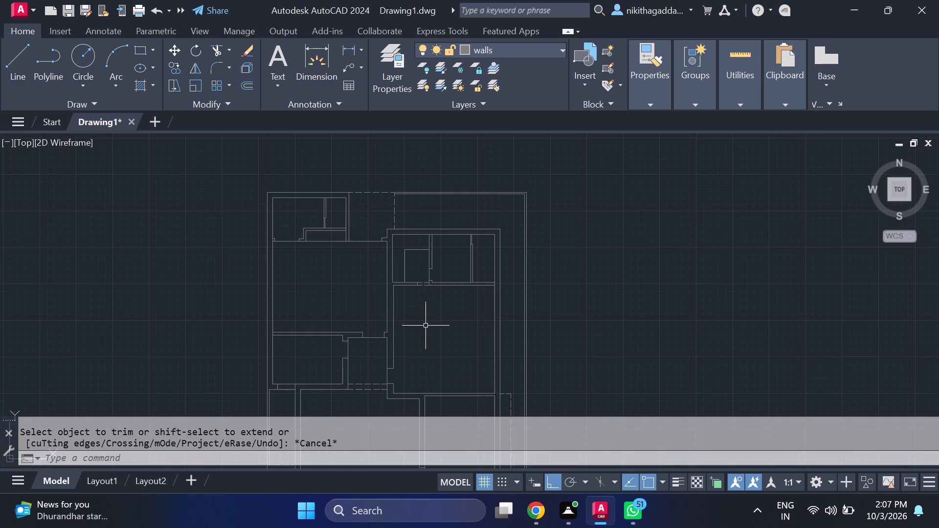
{"action": "middle_click_drag", "start_coordinate": [425, 326], "coordinate": [502, 230]}
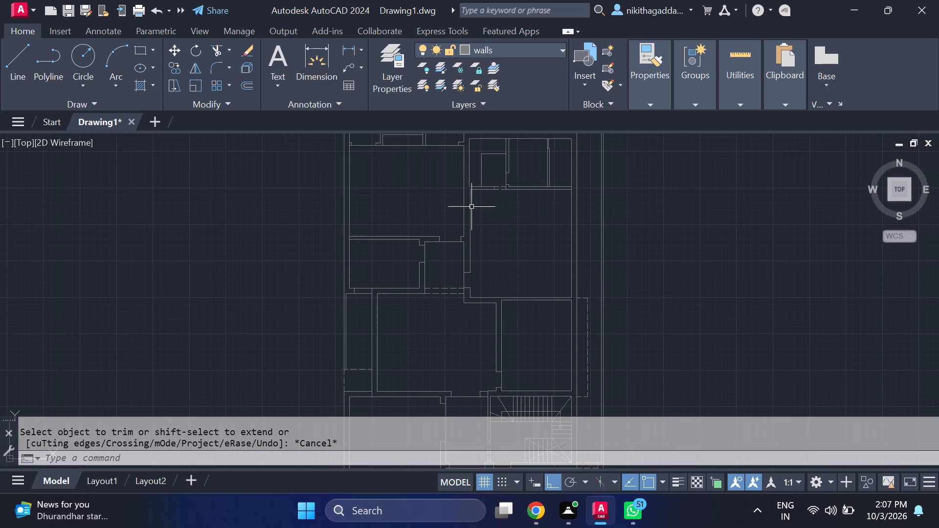
{"action": "scroll", "coordinate": [479, 349], "scroll_direction": "up", "scroll_amount": 1}
{"action": "scroll", "coordinate": [439, 216], "scroll_direction": "down", "scroll_amount": 4}
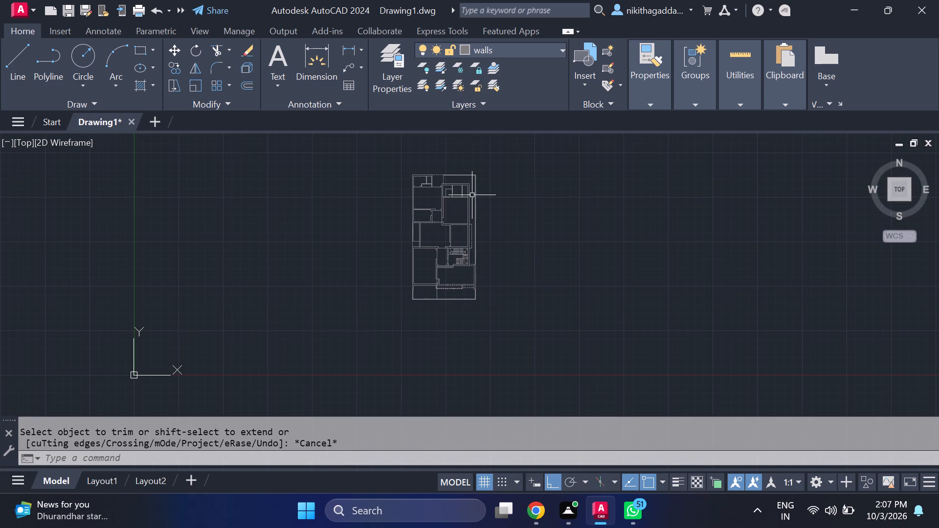
{"action": "middle_click_drag", "start_coordinate": [462, 240], "coordinate": [477, 304]}
{"action": "scroll", "coordinate": [468, 272], "scroll_direction": "up", "scroll_amount": 4}
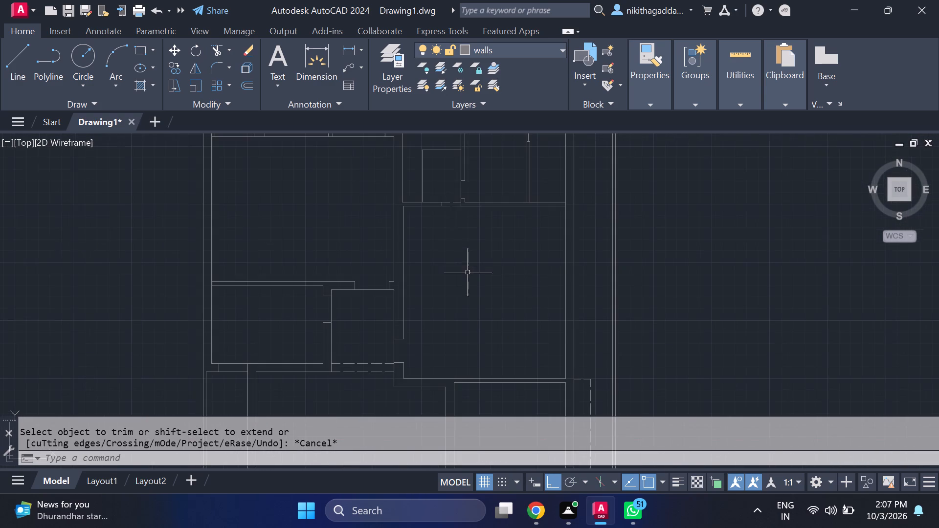
{"action": "middle_click_drag", "start_coordinate": [512, 287], "coordinate": [533, 354]}
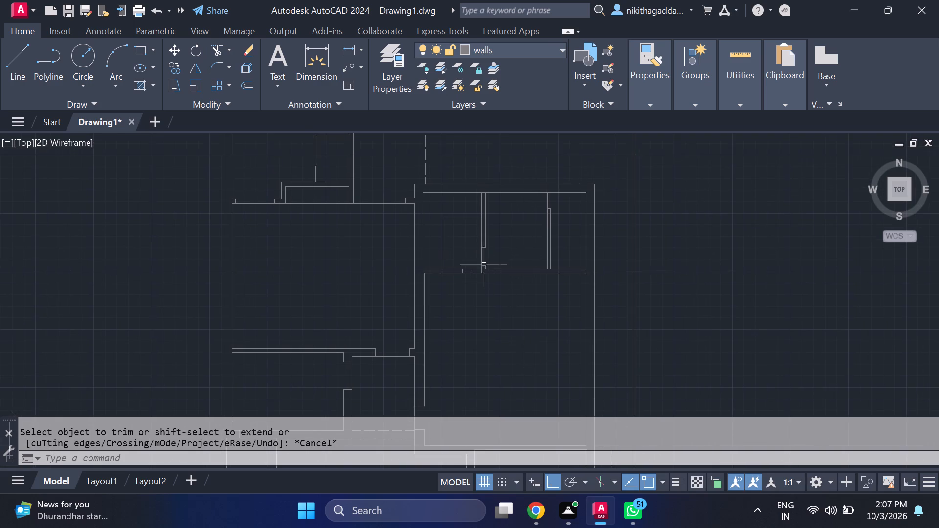
{"action": "scroll", "coordinate": [484, 264], "scroll_direction": "up", "scroll_amount": 4}
{"action": "scroll", "coordinate": [495, 267], "scroll_direction": "down", "scroll_amount": 8}
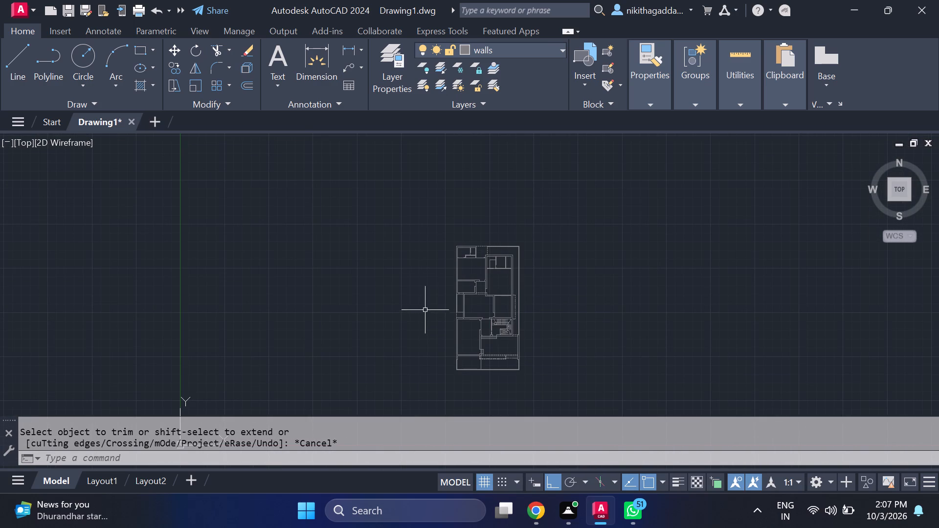
{"action": "scroll", "coordinate": [432, 211], "scroll_direction": "up", "scroll_amount": 2}
{"action": "left_click_drag", "start_coordinate": [430, 213], "coordinate": [383, 238]}
{"action": "left_click", "coordinate": [282, 254]}
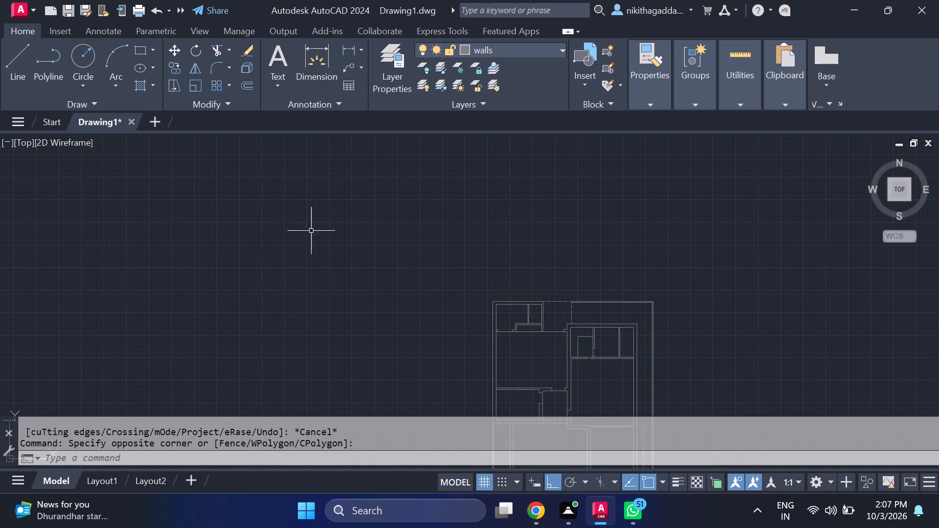
{"action": "scroll", "coordinate": [537, 312], "scroll_direction": "up", "scroll_amount": 3}
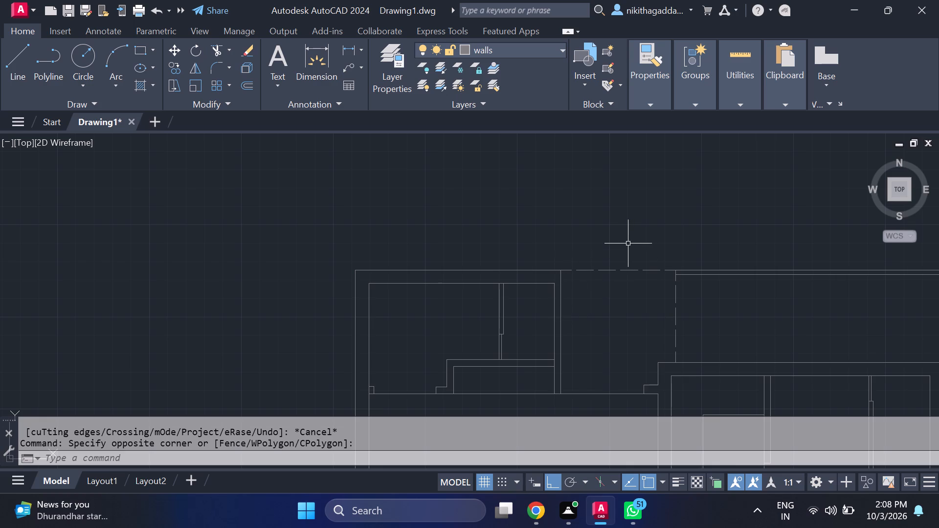
{"action": "middle_click_drag", "start_coordinate": [560, 313], "coordinate": [532, 225]}
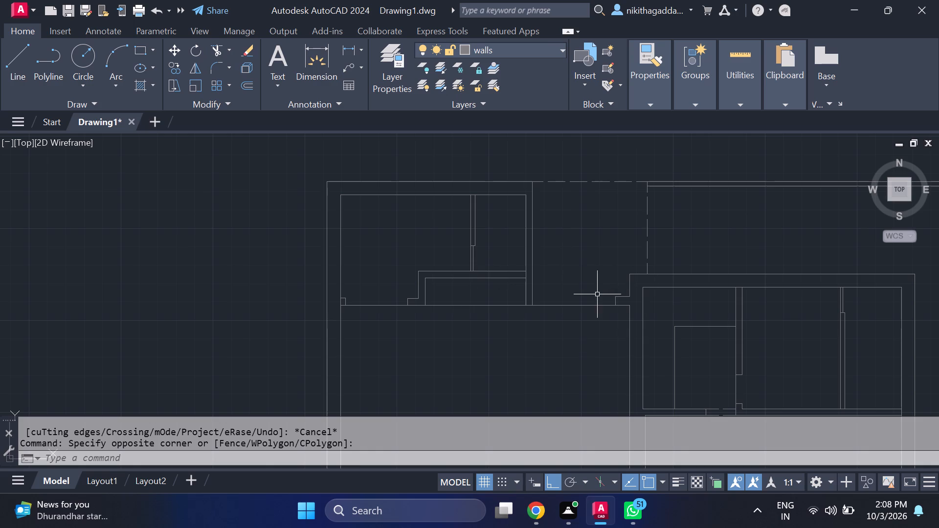
{"action": "scroll", "coordinate": [613, 304], "scroll_direction": "down", "scroll_amount": 3}
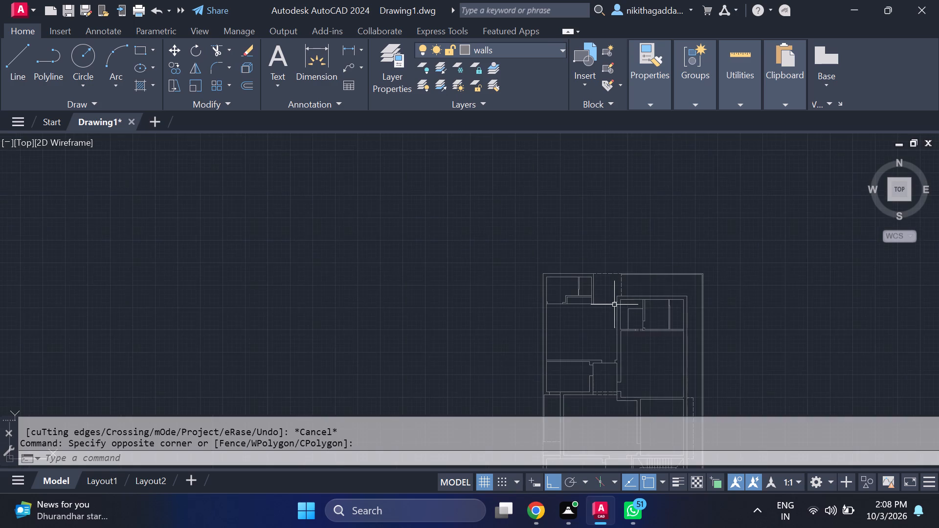
{"action": "scroll", "coordinate": [614, 305], "scroll_direction": "up", "scroll_amount": 3}
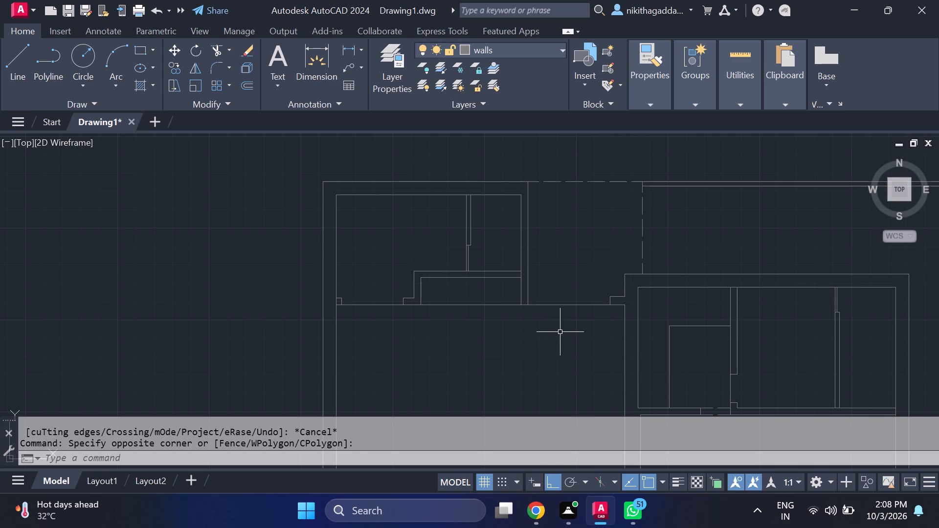
{"action": "middle_click_drag", "start_coordinate": [560, 331], "coordinate": [549, 311]}
{"action": "scroll", "coordinate": [549, 311], "scroll_direction": "up", "scroll_amount": 1}
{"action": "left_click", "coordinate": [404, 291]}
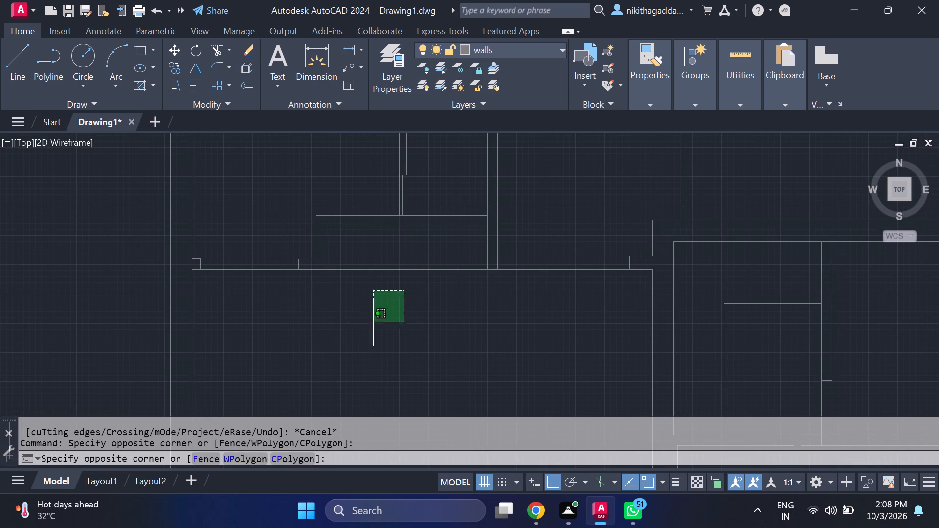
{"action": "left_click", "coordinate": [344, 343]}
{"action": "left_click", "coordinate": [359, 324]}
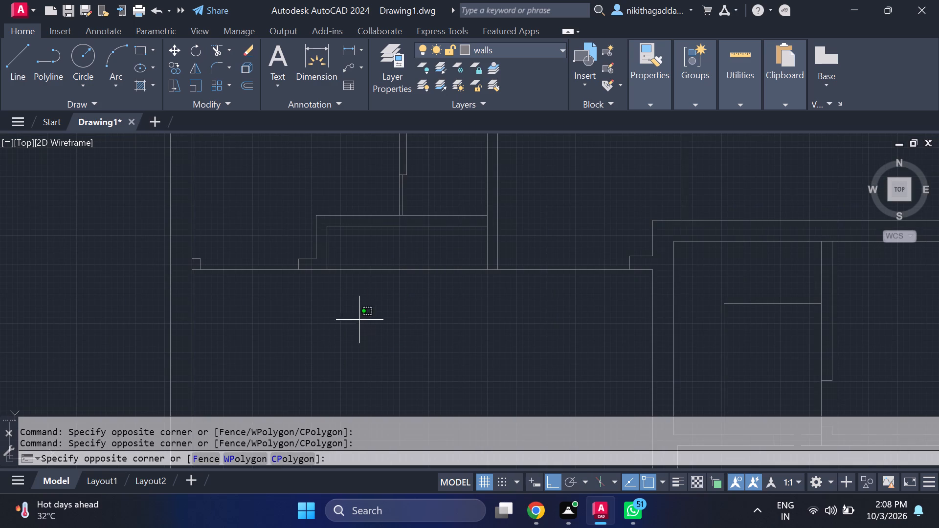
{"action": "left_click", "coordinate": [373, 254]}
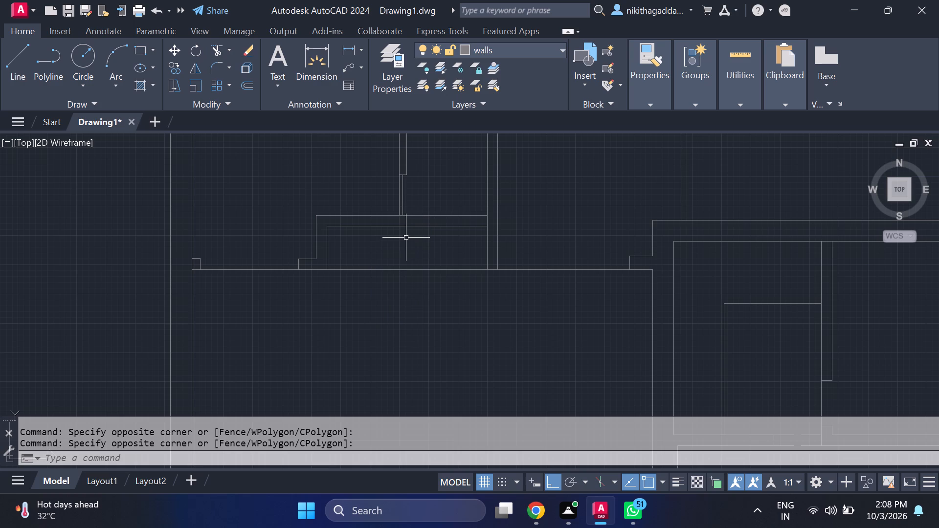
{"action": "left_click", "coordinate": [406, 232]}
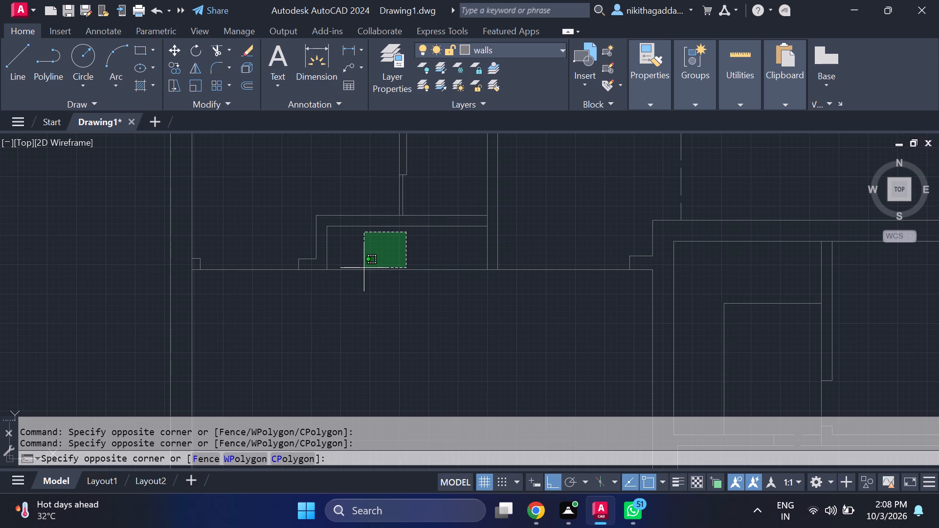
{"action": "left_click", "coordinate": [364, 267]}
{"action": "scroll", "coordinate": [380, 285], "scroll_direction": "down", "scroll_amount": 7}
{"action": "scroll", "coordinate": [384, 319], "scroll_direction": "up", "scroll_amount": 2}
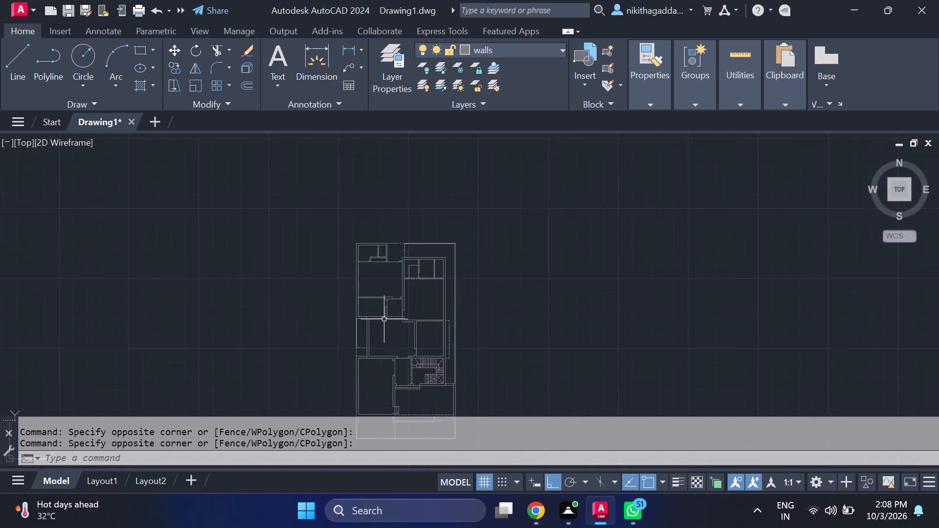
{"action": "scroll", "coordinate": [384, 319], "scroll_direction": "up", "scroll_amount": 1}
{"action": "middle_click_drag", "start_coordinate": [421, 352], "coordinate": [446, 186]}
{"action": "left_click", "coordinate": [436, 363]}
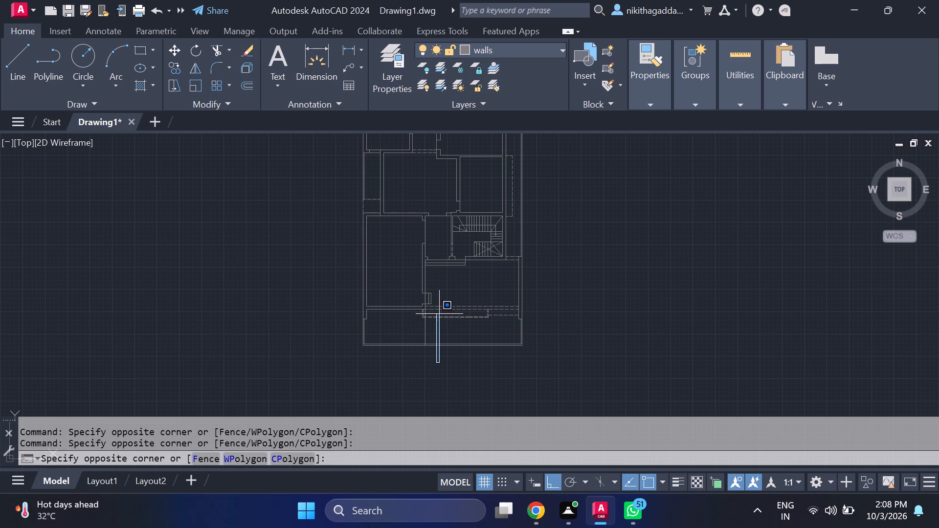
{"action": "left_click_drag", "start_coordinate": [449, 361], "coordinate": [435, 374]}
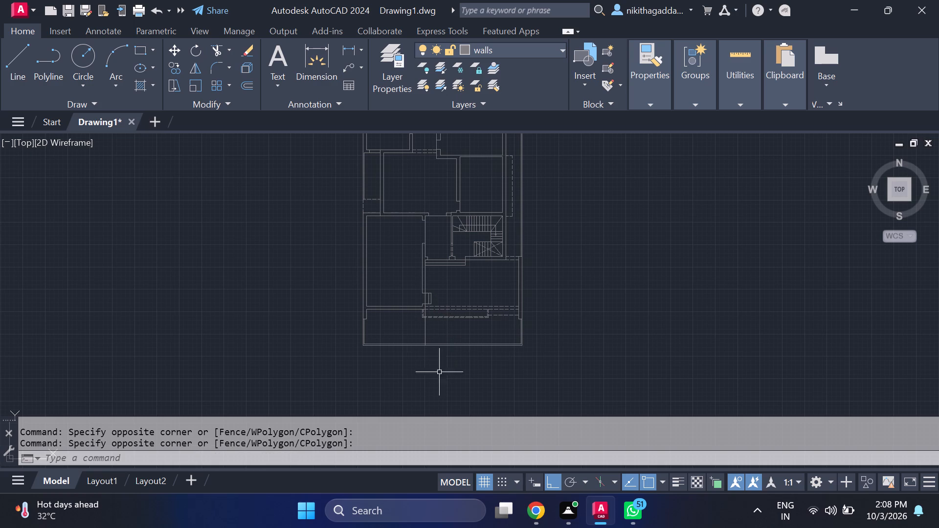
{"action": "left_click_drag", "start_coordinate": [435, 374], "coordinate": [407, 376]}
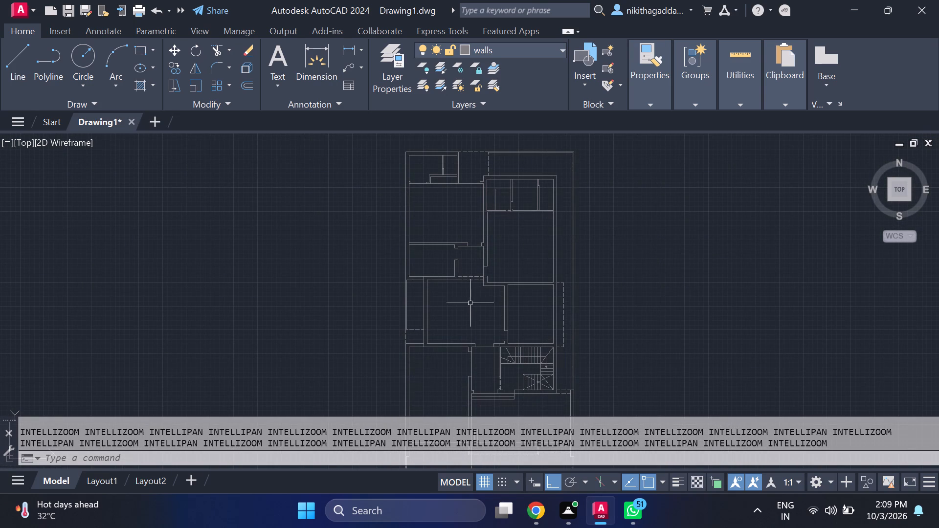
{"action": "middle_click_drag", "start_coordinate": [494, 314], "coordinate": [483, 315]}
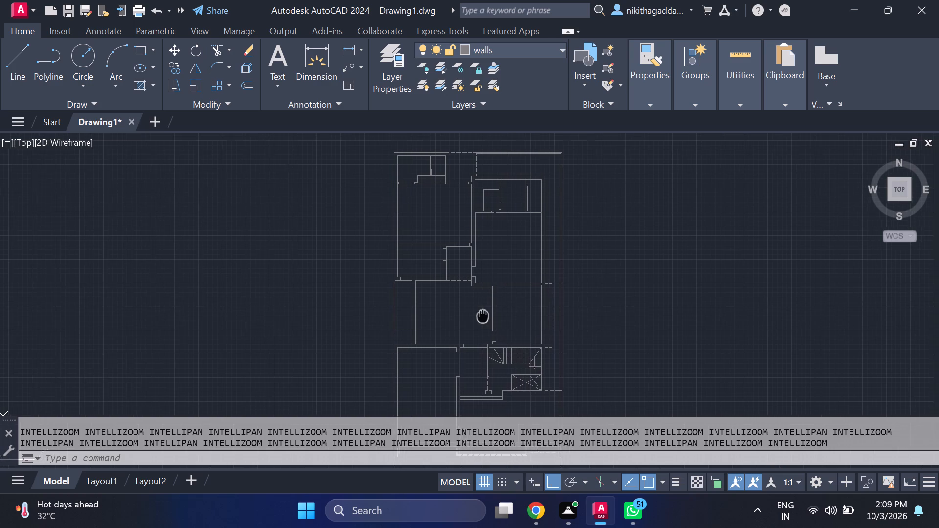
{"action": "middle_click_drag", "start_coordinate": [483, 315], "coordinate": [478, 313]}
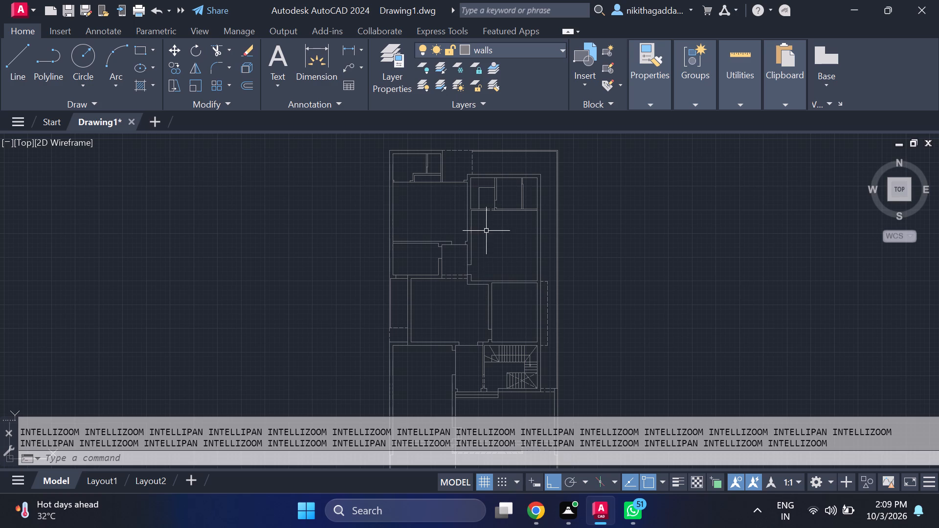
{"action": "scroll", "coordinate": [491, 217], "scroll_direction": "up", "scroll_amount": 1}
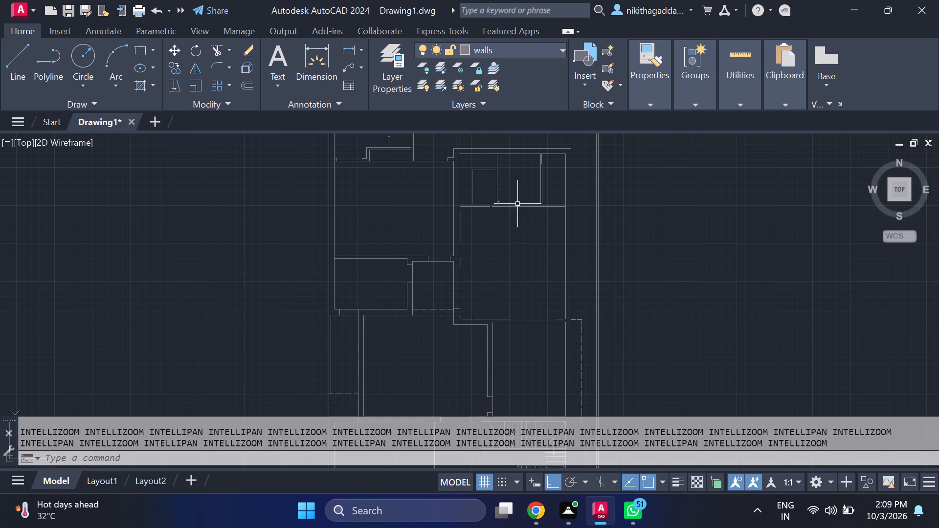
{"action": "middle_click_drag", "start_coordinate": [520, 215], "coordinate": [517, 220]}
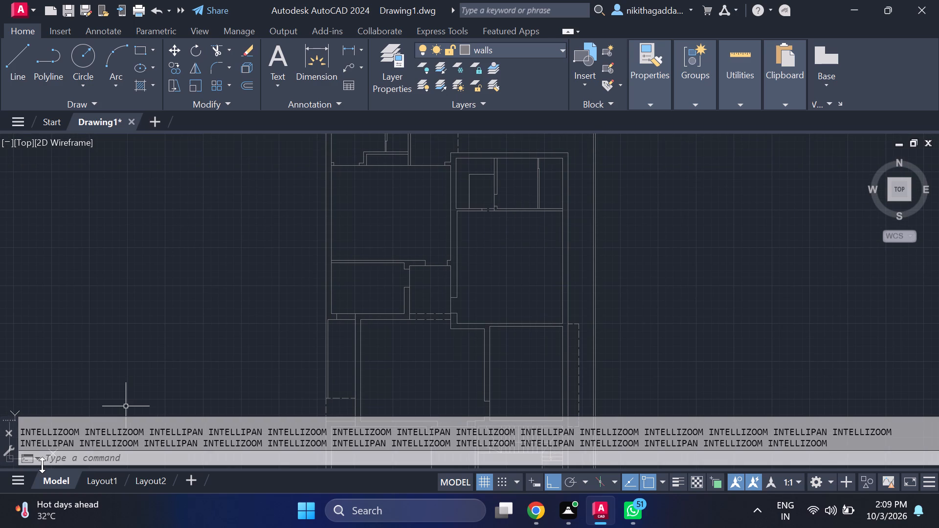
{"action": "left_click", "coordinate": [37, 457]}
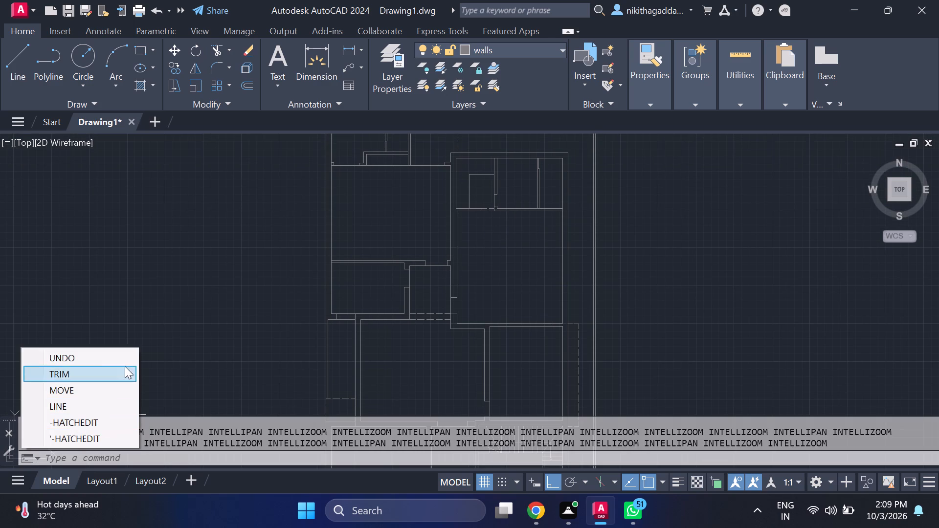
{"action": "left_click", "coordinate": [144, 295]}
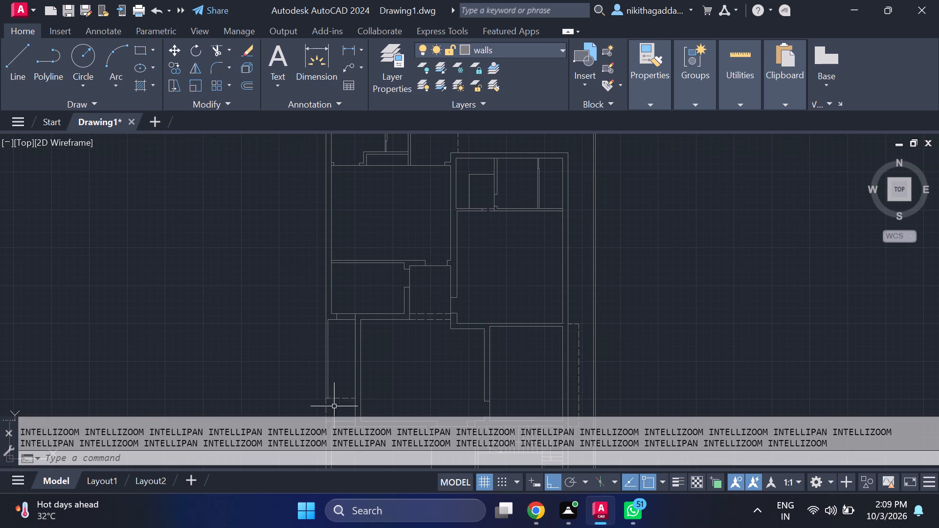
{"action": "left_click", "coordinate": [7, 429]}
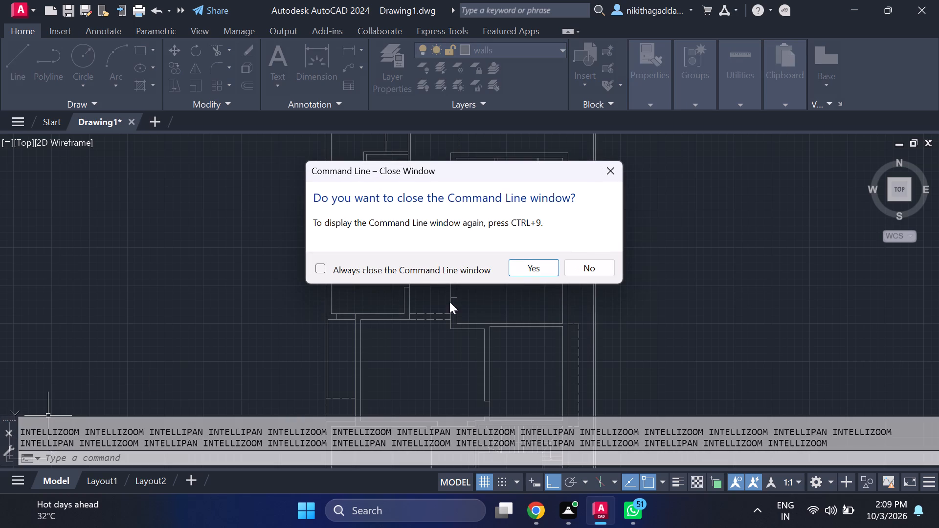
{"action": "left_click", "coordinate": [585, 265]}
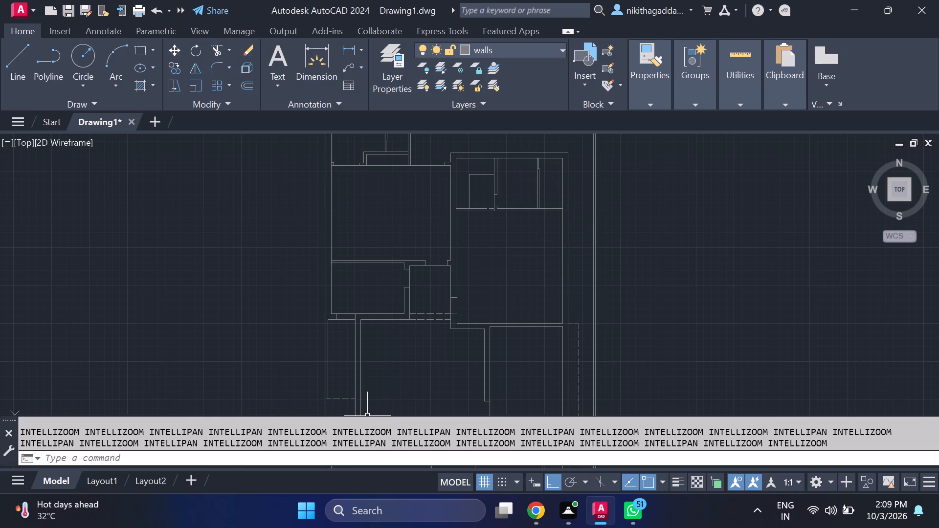
Examine the floor plan from the staircase and southern rooms up to the northern rooms.
{"action": "scroll", "coordinate": [452, 420], "scroll_direction": "down", "scroll_amount": 3}
{"action": "middle_click_drag", "start_coordinate": [476, 359], "coordinate": [454, 275]}
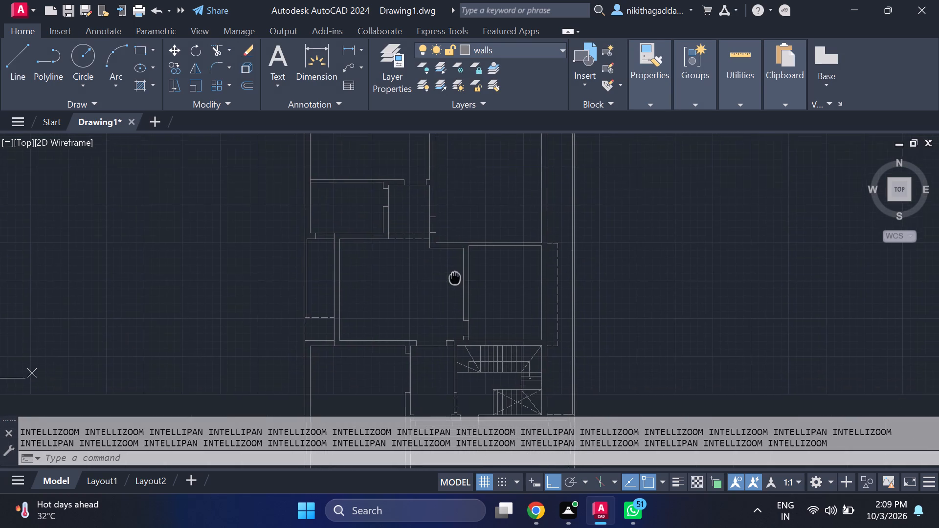
{"action": "middle_click_drag", "start_coordinate": [454, 275], "coordinate": [454, 275]}
{"action": "scroll", "coordinate": [452, 282], "scroll_direction": "down", "scroll_amount": 5}
{"action": "scroll", "coordinate": [451, 293], "scroll_direction": "up", "scroll_amount": 4}
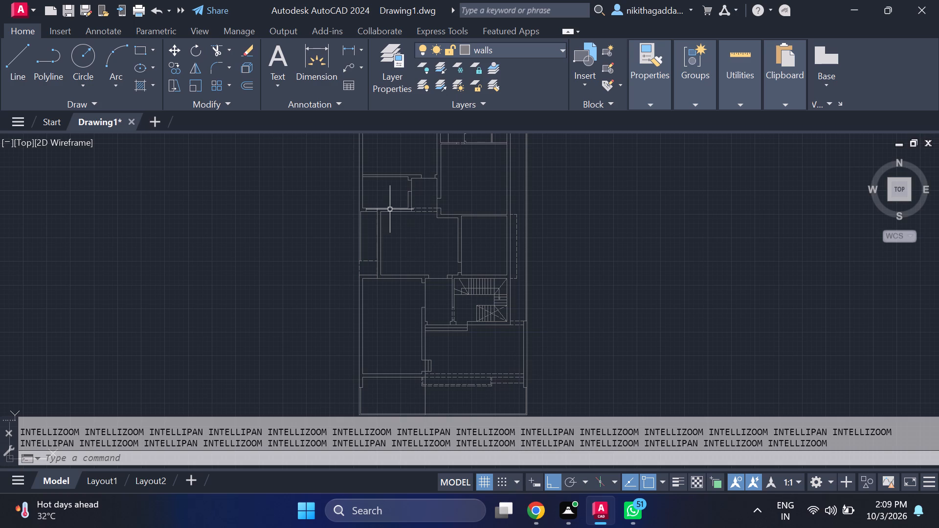
{"action": "middle_click_drag", "start_coordinate": [436, 238], "coordinate": [443, 283]}
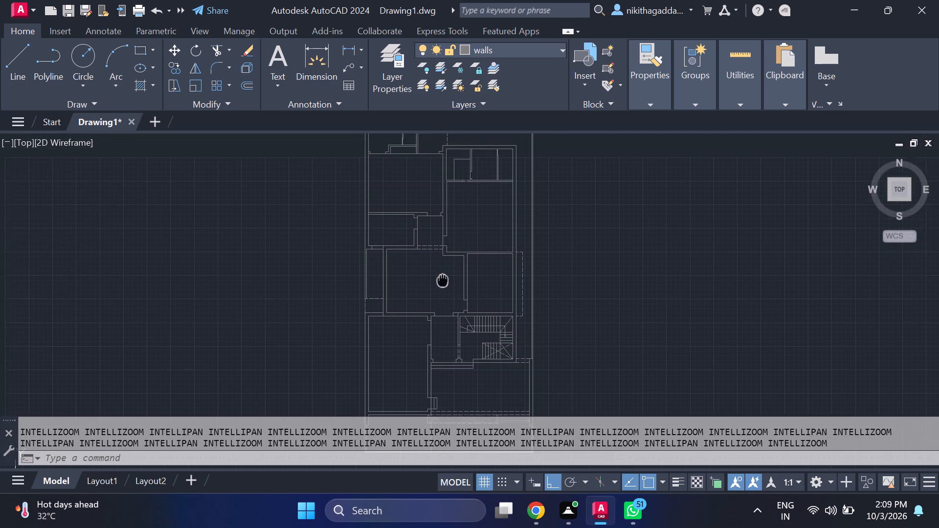
{"action": "middle_click_drag", "start_coordinate": [443, 283], "coordinate": [445, 292]}
{"action": "scroll", "coordinate": [427, 189], "scroll_direction": "up", "scroll_amount": 3}
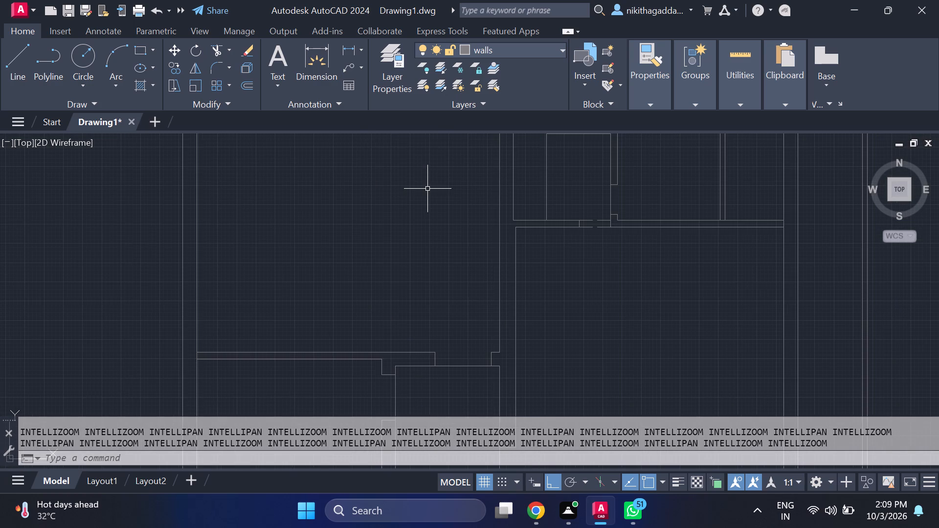
{"action": "scroll", "coordinate": [427, 190], "scroll_direction": "down", "scroll_amount": 2}
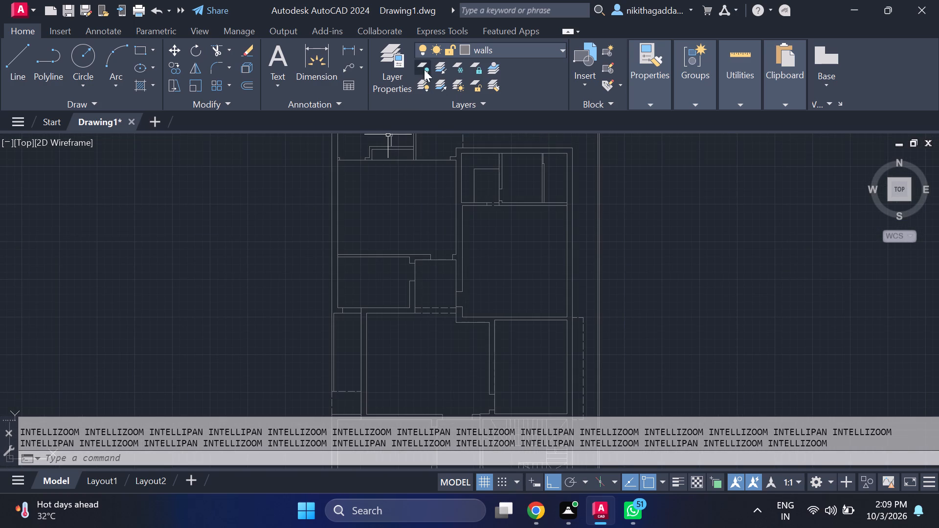
Change the text layer's colour to the index colour black (250).
{"action": "left_click", "coordinate": [539, 50]}
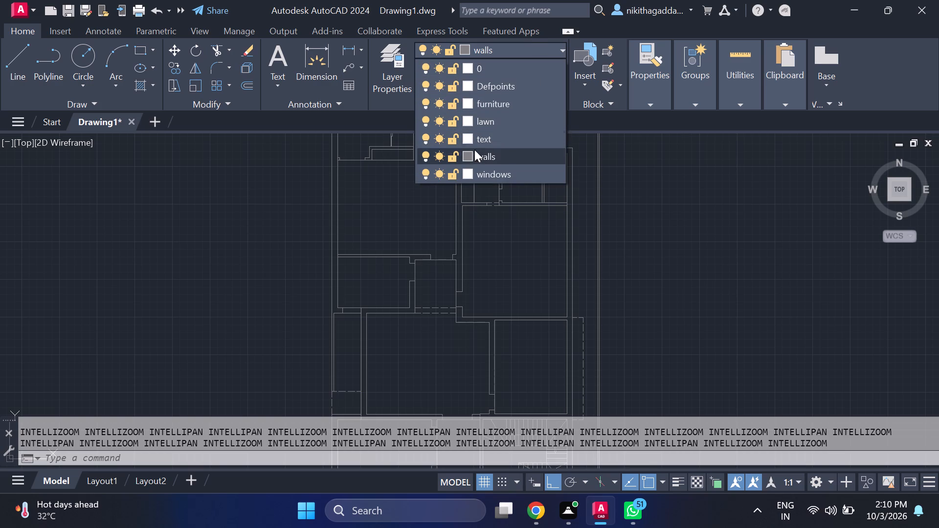
{"action": "left_click", "coordinate": [466, 141]}
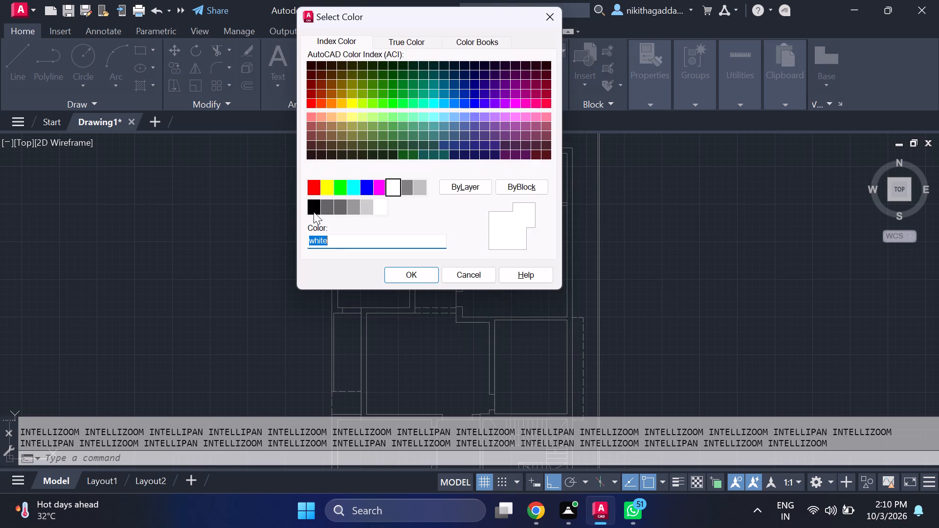
{"action": "left_click", "coordinate": [312, 204]}
{"action": "left_click", "coordinate": [432, 276]}
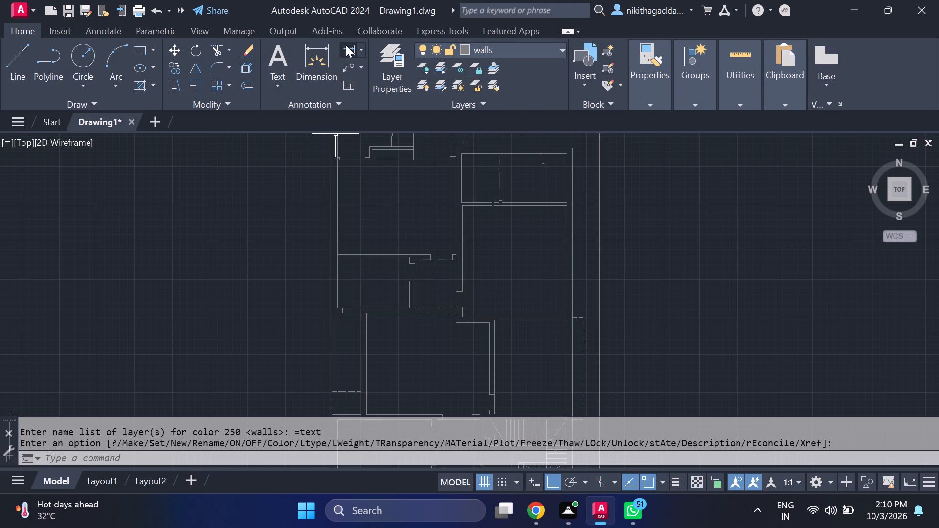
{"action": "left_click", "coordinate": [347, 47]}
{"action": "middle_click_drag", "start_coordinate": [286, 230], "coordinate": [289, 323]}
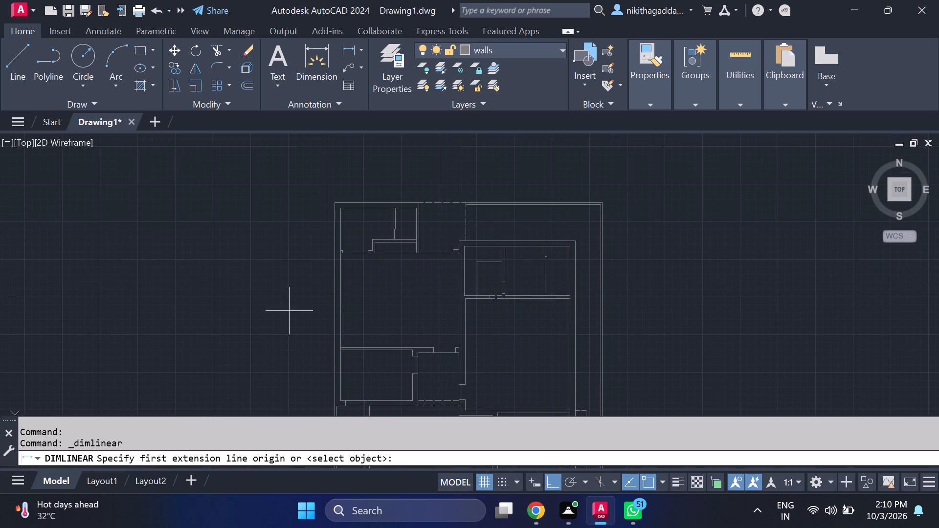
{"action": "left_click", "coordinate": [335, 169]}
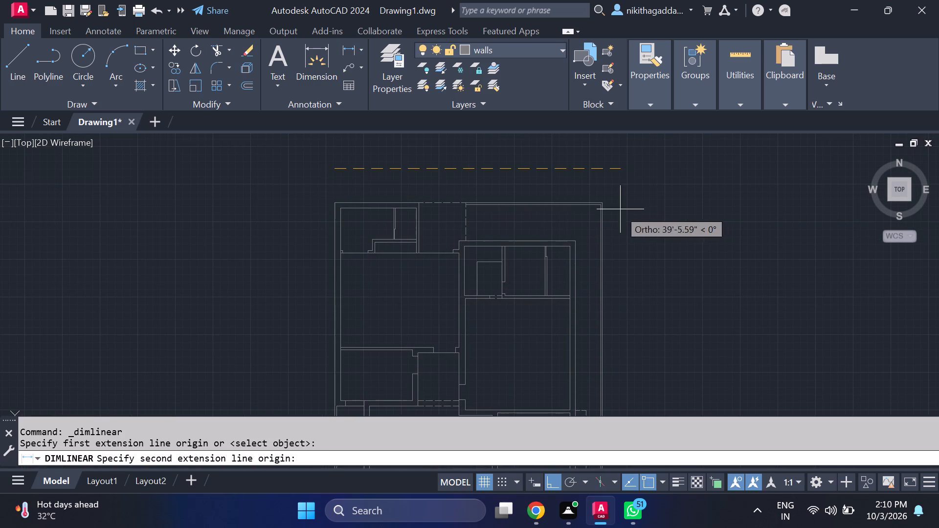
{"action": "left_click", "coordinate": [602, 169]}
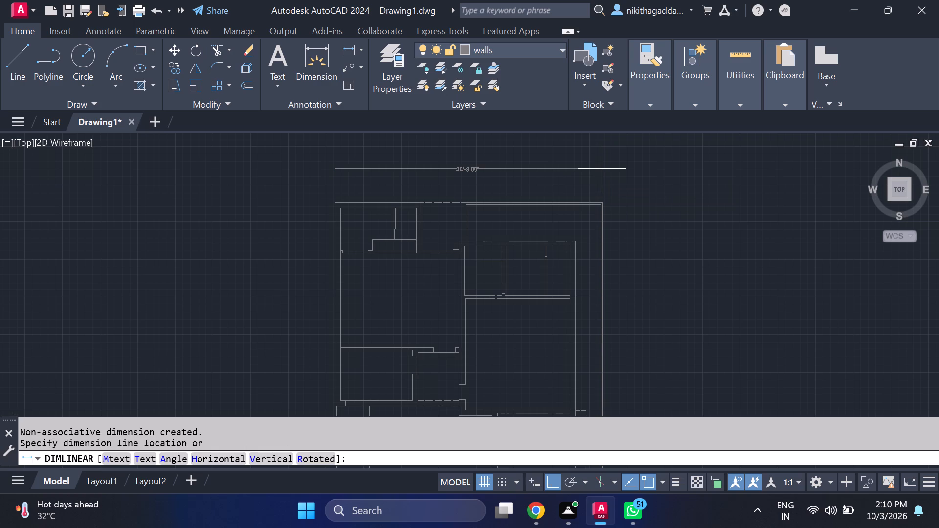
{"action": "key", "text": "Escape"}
Make the text layer current and add a linear dimension for the plan's overall width, just north of the outer wall.
{"action": "key", "text": "space"}
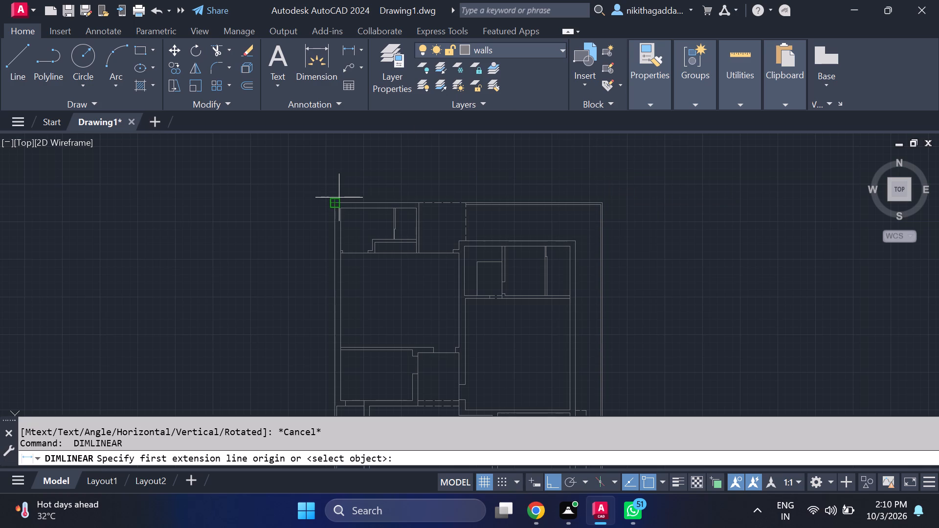
{"action": "left_click", "coordinate": [560, 52]}
{"action": "left_click", "coordinate": [514, 141]}
{"action": "left_click", "coordinate": [336, 176]}
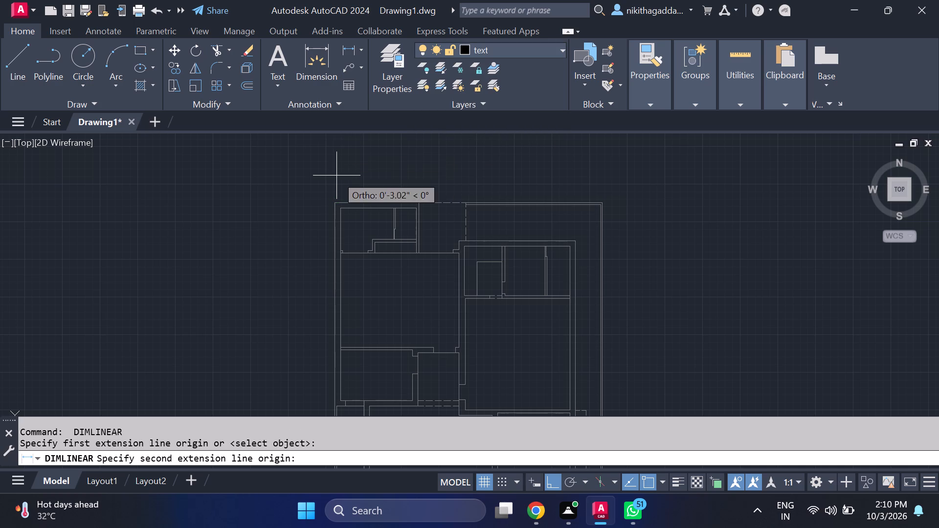
{"action": "scroll", "coordinate": [595, 195], "scroll_direction": "up", "scroll_amount": 2}
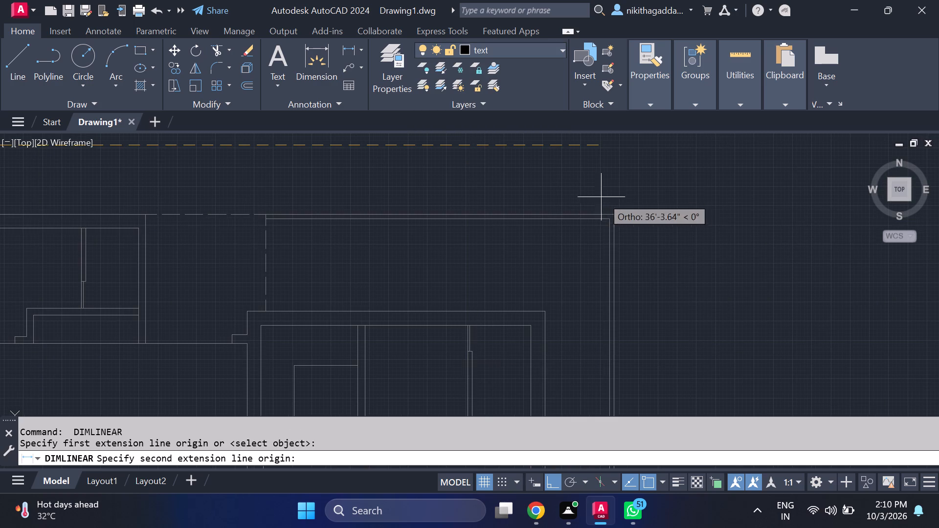
{"action": "left_click", "coordinate": [613, 142]}
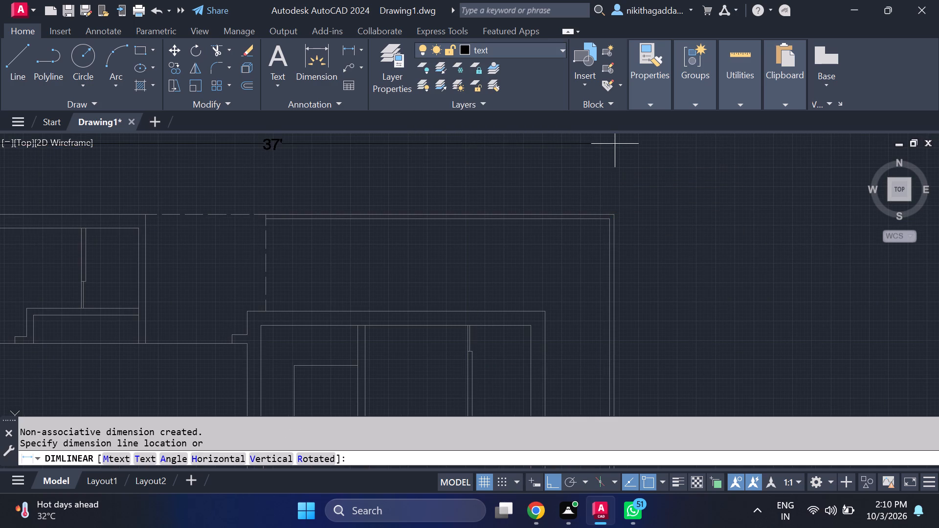
{"action": "left_click", "coordinate": [615, 144]}
Add a vertical linear dimension for the plan's overall north-south length, just west of the outer wall.
{"action": "scroll", "coordinate": [521, 187], "scroll_direction": "down", "scroll_amount": 4}
{"action": "scroll", "coordinate": [468, 181], "scroll_direction": "up", "scroll_amount": 2}
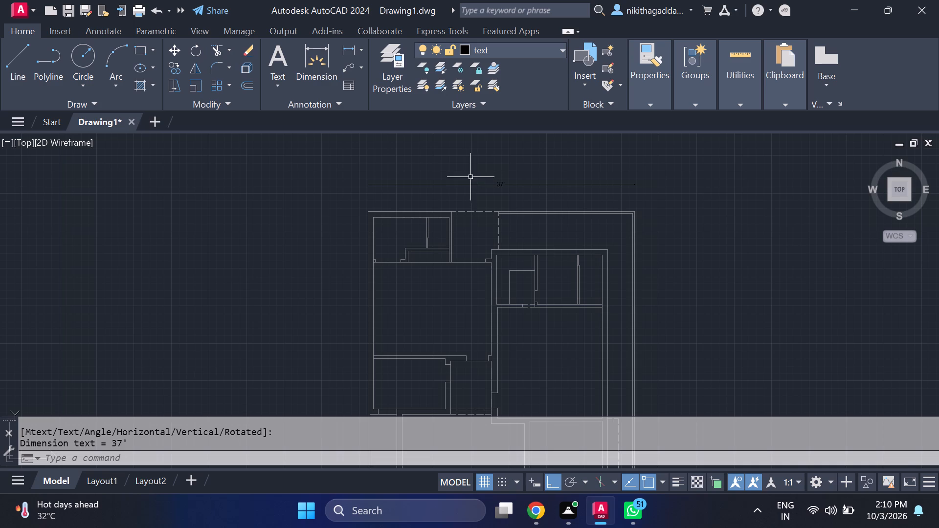
{"action": "left_click", "coordinate": [344, 44]}
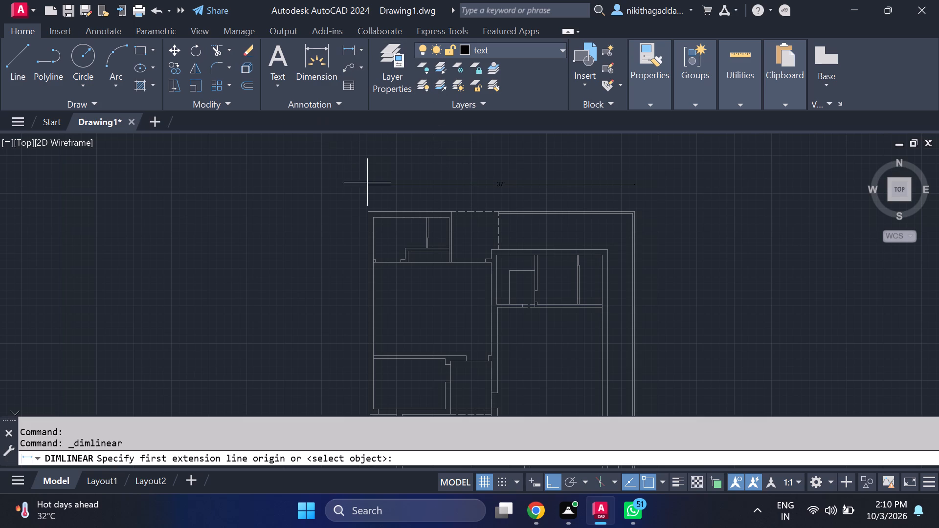
{"action": "left_click", "coordinate": [345, 211]}
{"action": "scroll", "coordinate": [342, 240], "scroll_direction": "down", "scroll_amount": 4}
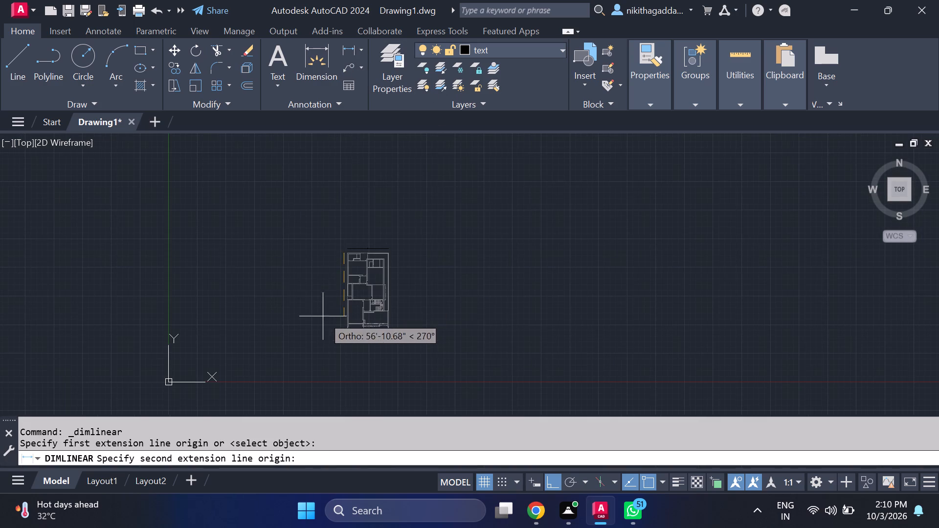
{"action": "scroll", "coordinate": [341, 326], "scroll_direction": "up", "scroll_amount": 5}
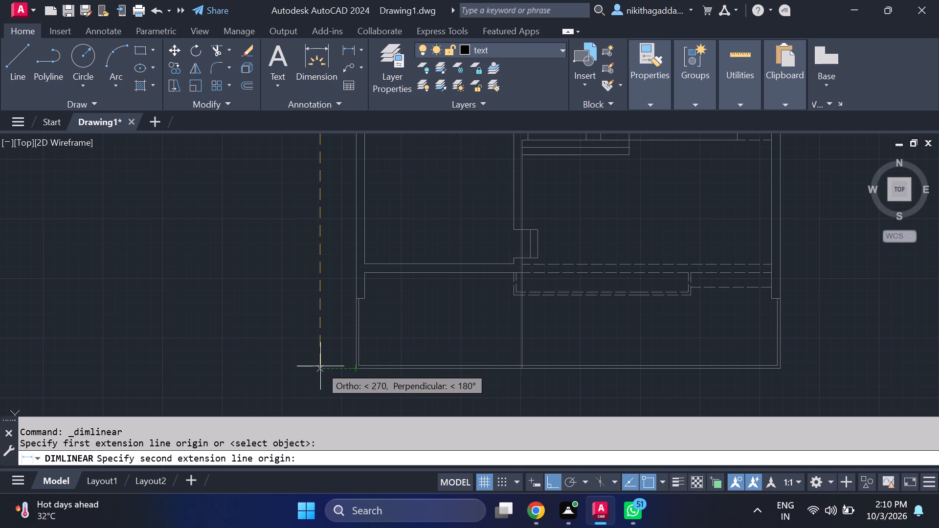
{"action": "left_click", "coordinate": [321, 366]}
{"action": "left_click", "coordinate": [322, 367]}
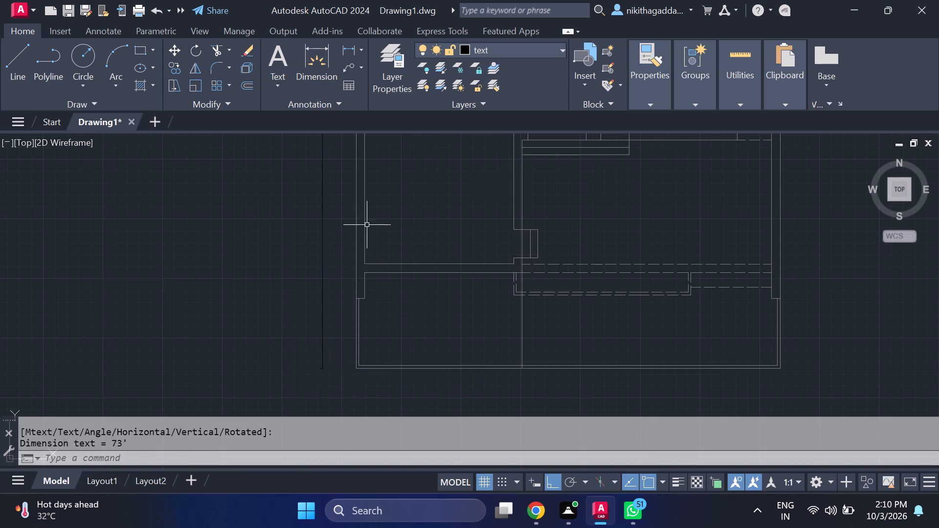
Examine the new west-side dimension and its text alongside the rooms from the staircase up to the northern wall.
{"action": "scroll", "coordinate": [364, 226], "scroll_direction": "down", "scroll_amount": 2}
{"action": "middle_click_drag", "start_coordinate": [362, 225], "coordinate": [360, 327]}
{"action": "scroll", "coordinate": [361, 207], "scroll_direction": "up", "scroll_amount": 2}
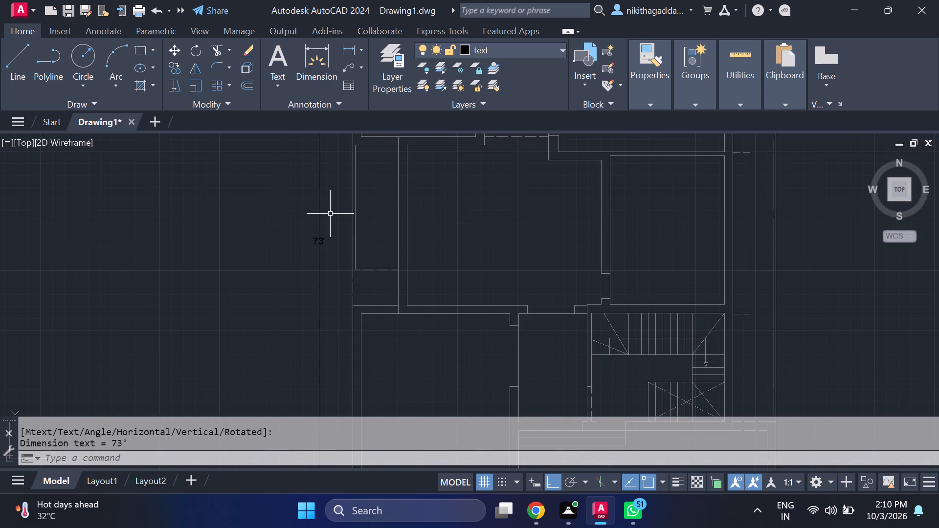
{"action": "scroll", "coordinate": [313, 217], "scroll_direction": "down", "scroll_amount": 1}
{"action": "scroll", "coordinate": [313, 208], "scroll_direction": "up", "scroll_amount": 3}
{"action": "scroll", "coordinate": [340, 208], "scroll_direction": "down", "scroll_amount": 3}
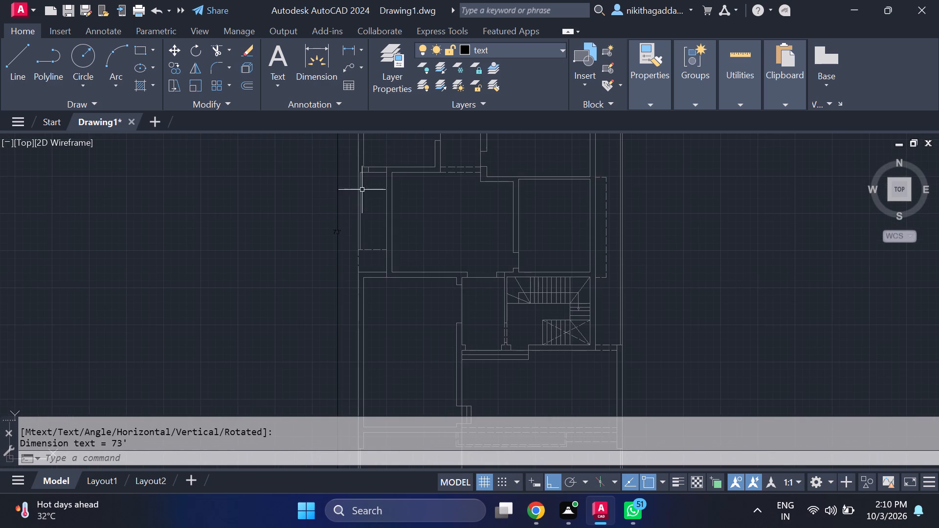
{"action": "middle_click_drag", "start_coordinate": [404, 179], "coordinate": [397, 371]}
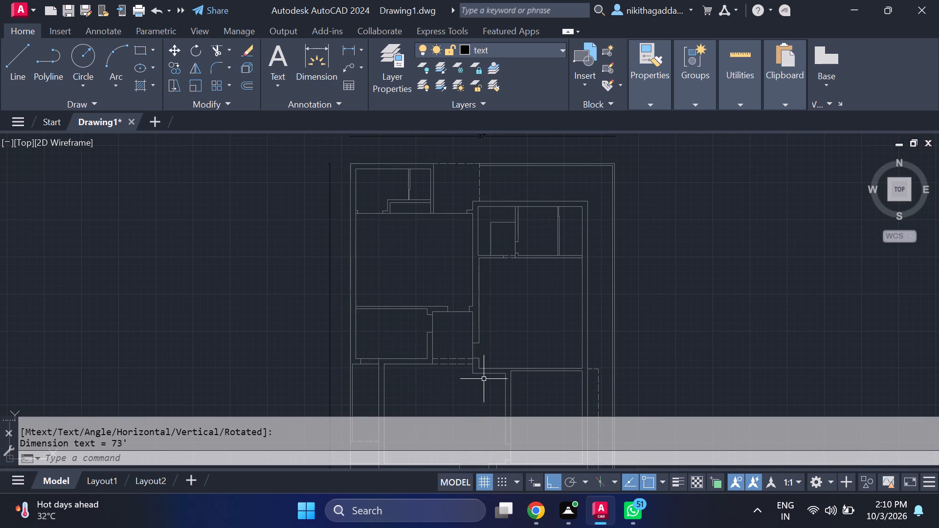
{"action": "scroll", "coordinate": [469, 376], "scroll_direction": "up", "scroll_amount": 1}
{"action": "scroll", "coordinate": [472, 366], "scroll_direction": "down", "scroll_amount": 3}
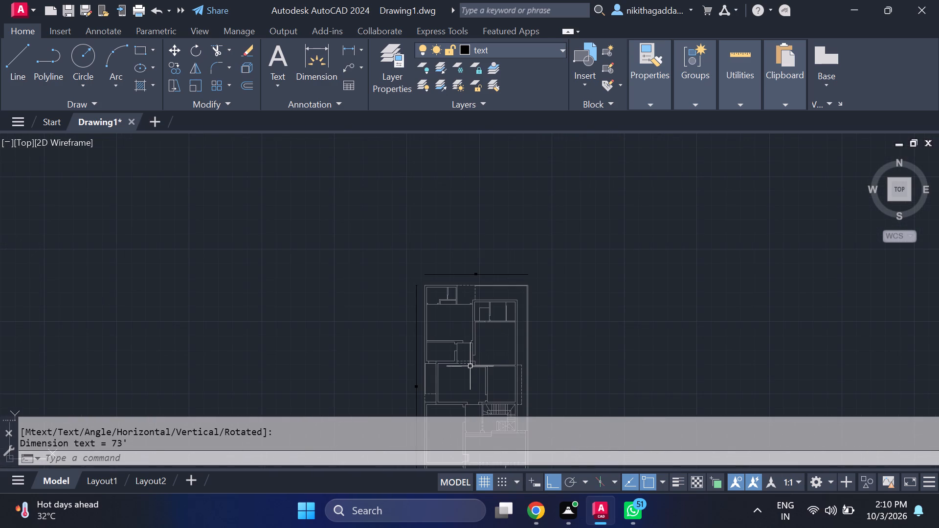
{"action": "scroll", "coordinate": [415, 384], "scroll_direction": "up", "scroll_amount": 3}
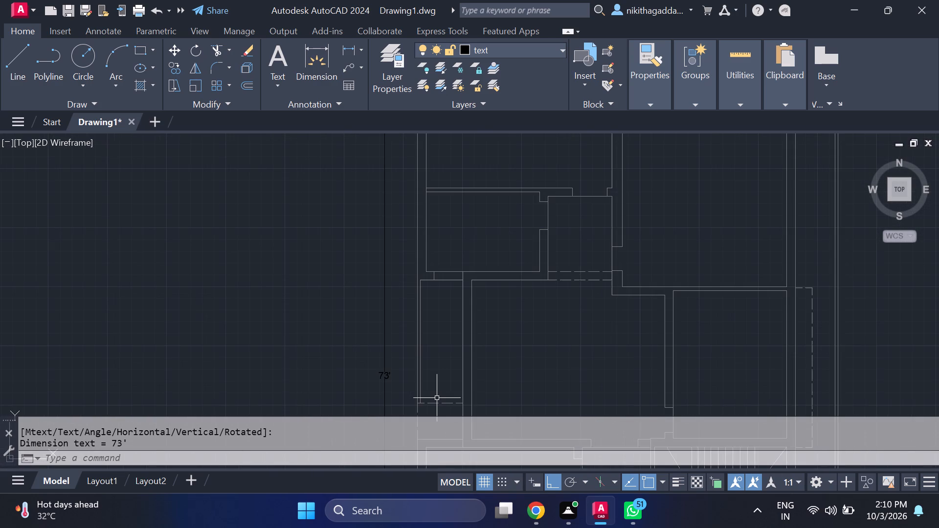
{"action": "scroll", "coordinate": [435, 393], "scroll_direction": "up", "scroll_amount": 1}
{"action": "scroll", "coordinate": [419, 313], "scroll_direction": "down", "scroll_amount": 2}
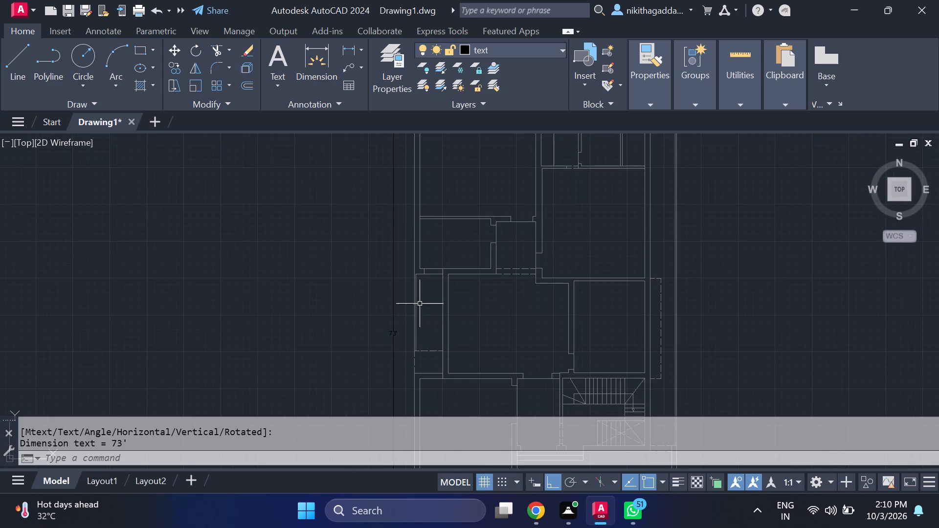
{"action": "middle_click_drag", "start_coordinate": [485, 300], "coordinate": [489, 343]}
{"action": "scroll", "coordinate": [512, 274], "scroll_direction": "down", "scroll_amount": 3}
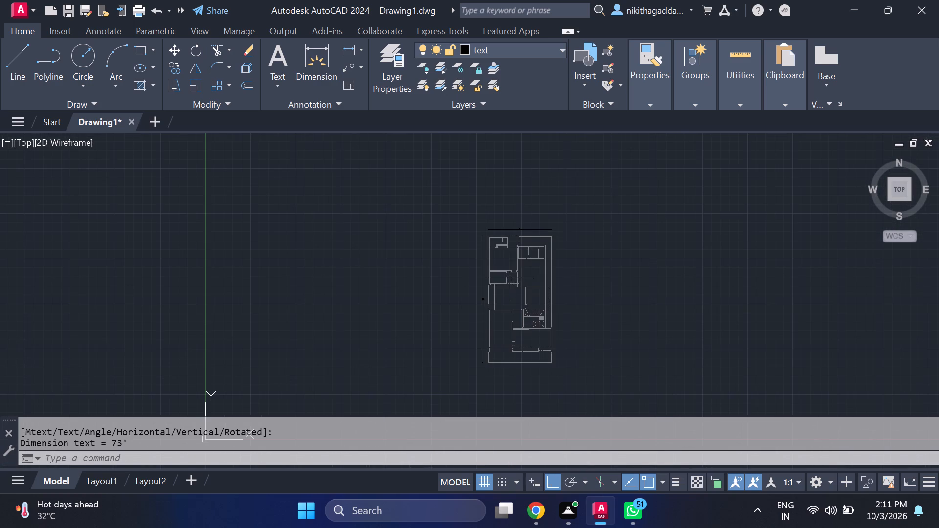
Examine the north-side dimension, the northern rooms and the middle rooms around the central passage.
{"action": "scroll", "coordinate": [530, 262], "scroll_direction": "up", "scroll_amount": 2}
{"action": "middle_click_drag", "start_coordinate": [535, 255], "coordinate": [543, 312]}
{"action": "scroll", "coordinate": [525, 256], "scroll_direction": "up", "scroll_amount": 2}
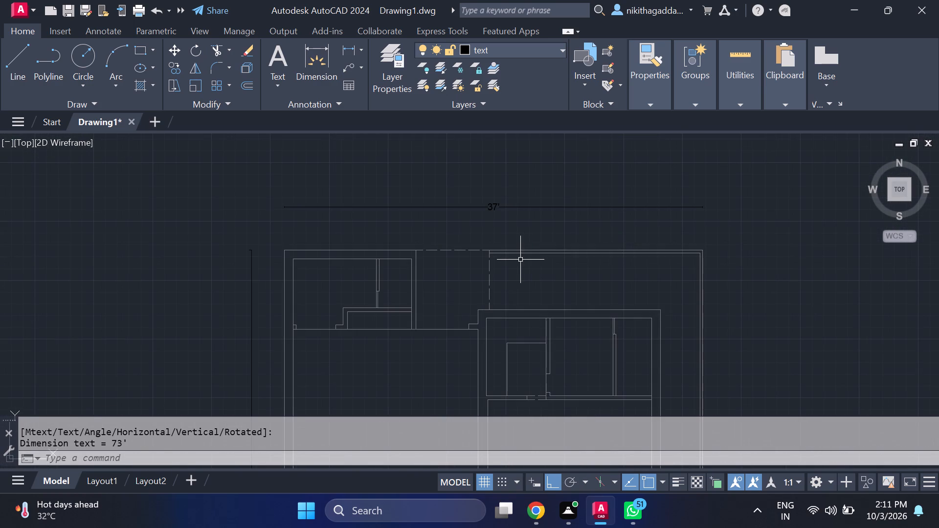
{"action": "scroll", "coordinate": [445, 289], "scroll_direction": "up", "scroll_amount": 3}
{"action": "scroll", "coordinate": [250, 351], "scroll_direction": "down", "scroll_amount": 4}
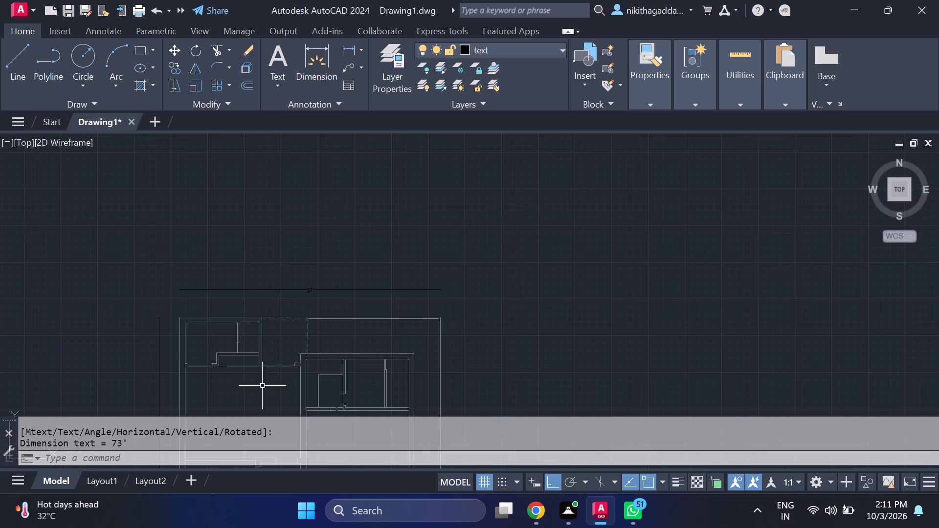
{"action": "middle_click_drag", "start_coordinate": [313, 383], "coordinate": [344, 278]}
{"action": "scroll", "coordinate": [425, 254], "scroll_direction": "down", "scroll_amount": 3}
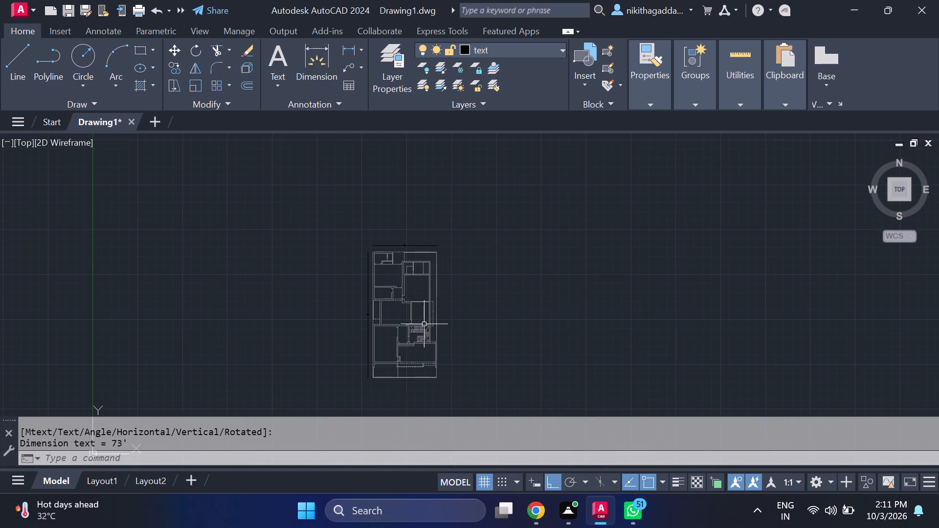
{"action": "scroll", "coordinate": [418, 331], "scroll_direction": "up", "scroll_amount": 3}
{"action": "scroll", "coordinate": [401, 374], "scroll_direction": "up", "scroll_amount": 4}
{"action": "scroll", "coordinate": [435, 323], "scroll_direction": "down", "scroll_amount": 4}
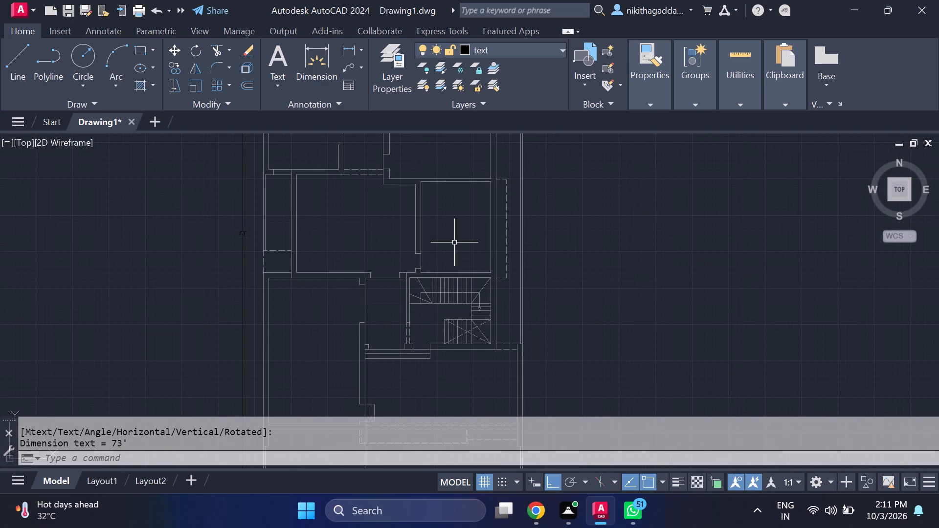
{"action": "middle_click_drag", "start_coordinate": [454, 238], "coordinate": [478, 324]}
{"action": "scroll", "coordinate": [433, 228], "scroll_direction": "up", "scroll_amount": 2}
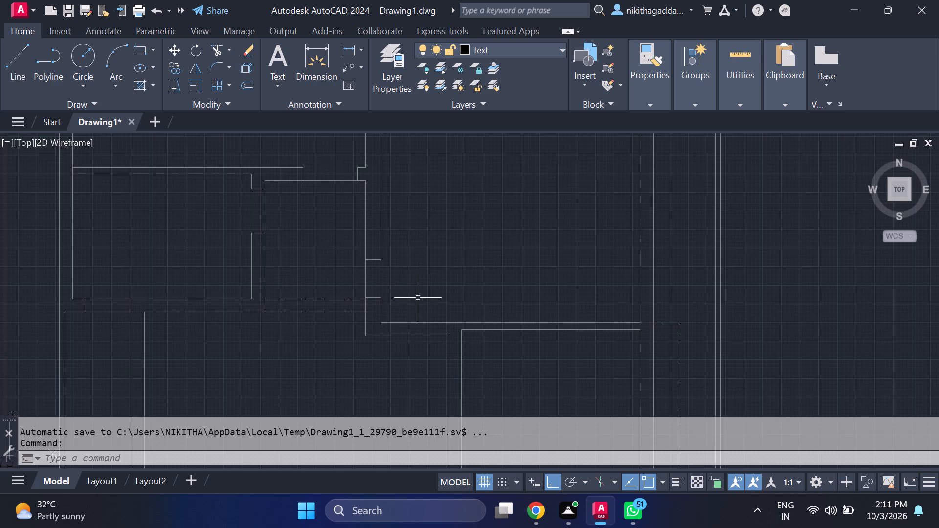
{"action": "scroll", "coordinate": [412, 301], "scroll_direction": "down", "scroll_amount": 4}
{"action": "scroll", "coordinate": [406, 306], "scroll_direction": "up", "scroll_amount": 3}
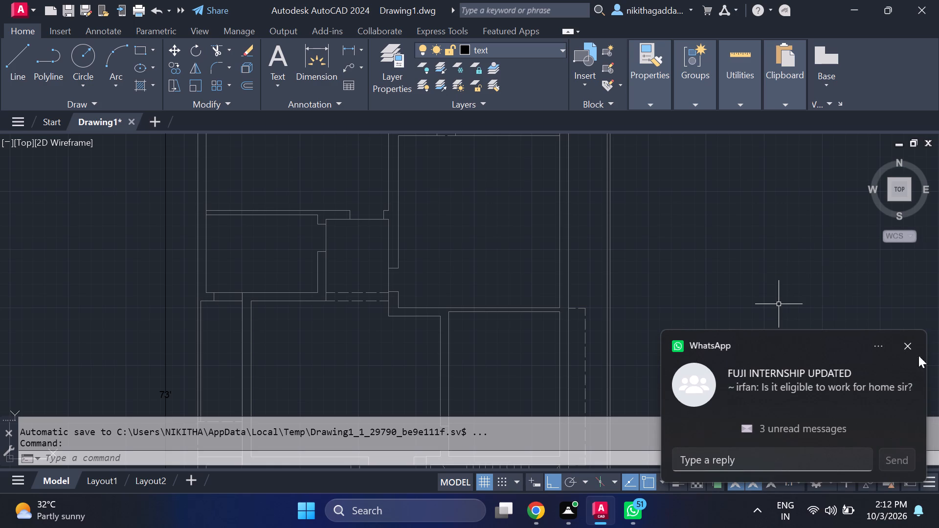
Dismiss the WhatsApp notification covering the drawing.
{"action": "left_click", "coordinate": [901, 346]}
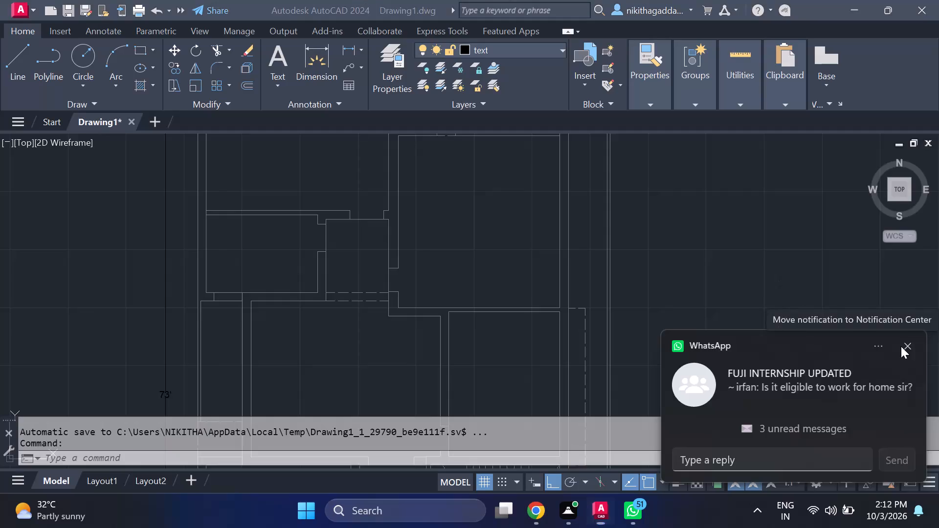
Examine the middle rooms and the narrow western space, from the staircase up to the northeast small rooms.
{"action": "scroll", "coordinate": [582, 308], "scroll_direction": "down", "scroll_amount": 3}
{"action": "scroll", "coordinate": [532, 338], "scroll_direction": "up", "scroll_amount": 2}
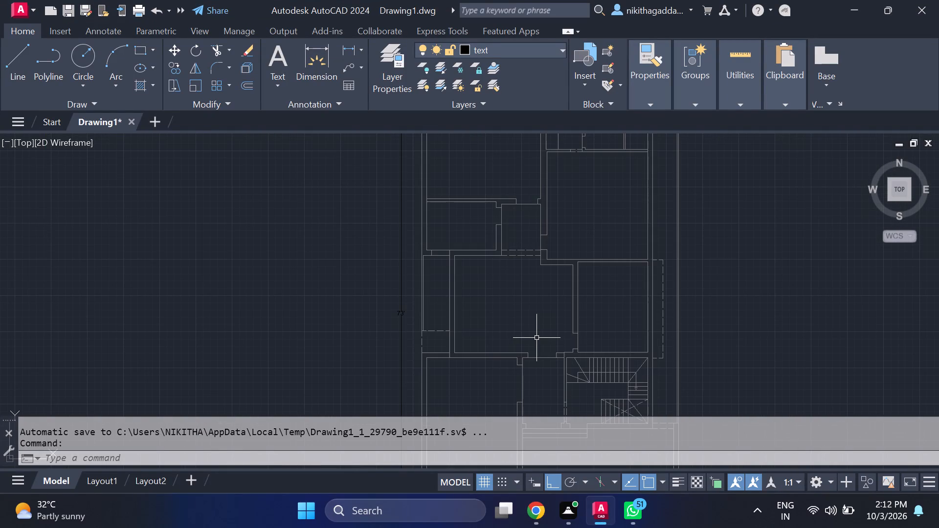
{"action": "middle_click_drag", "start_coordinate": [542, 336], "coordinate": [586, 335]}
{"action": "scroll", "coordinate": [599, 326], "scroll_direction": "up", "scroll_amount": 1}
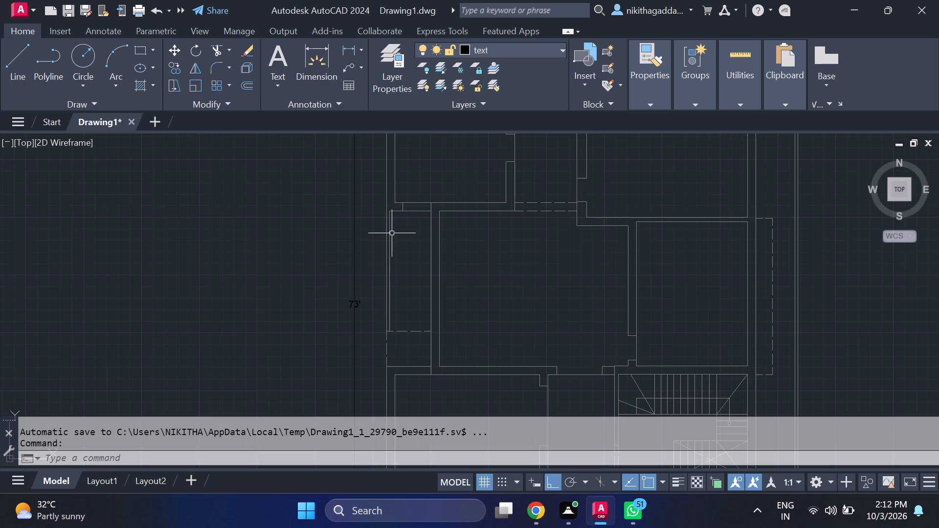
{"action": "key", "text": "Delete"}
{"action": "key", "text": "Escape"}
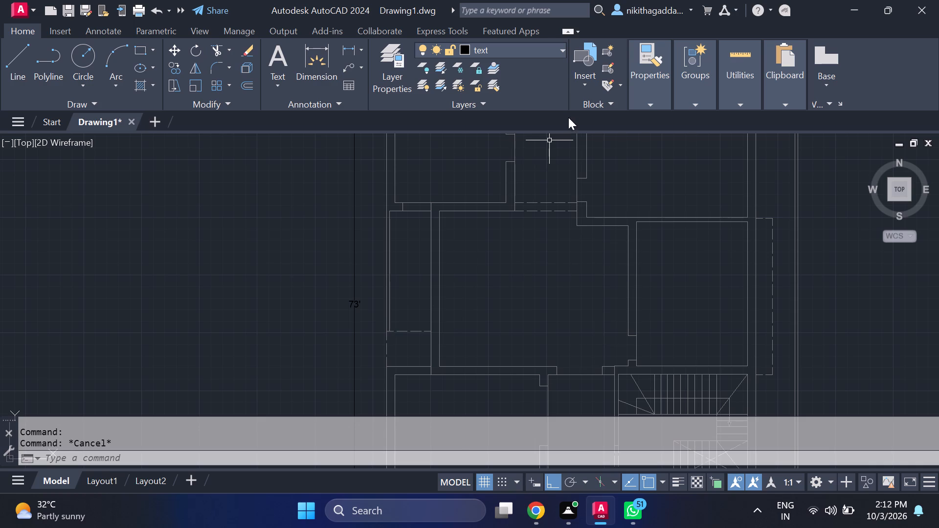
{"action": "scroll", "coordinate": [571, 131], "scroll_direction": "down", "scroll_amount": 2}
{"action": "middle_click_drag", "start_coordinate": [519, 238], "coordinate": [442, 345]}
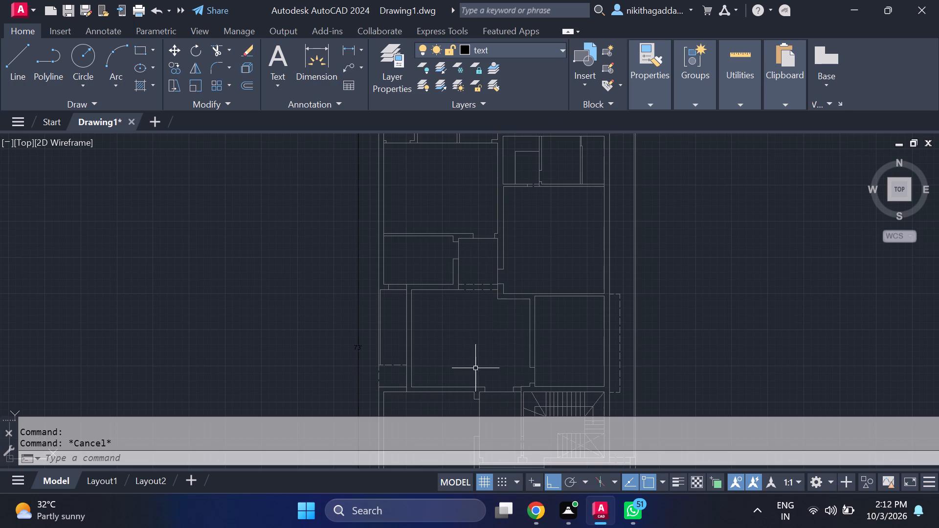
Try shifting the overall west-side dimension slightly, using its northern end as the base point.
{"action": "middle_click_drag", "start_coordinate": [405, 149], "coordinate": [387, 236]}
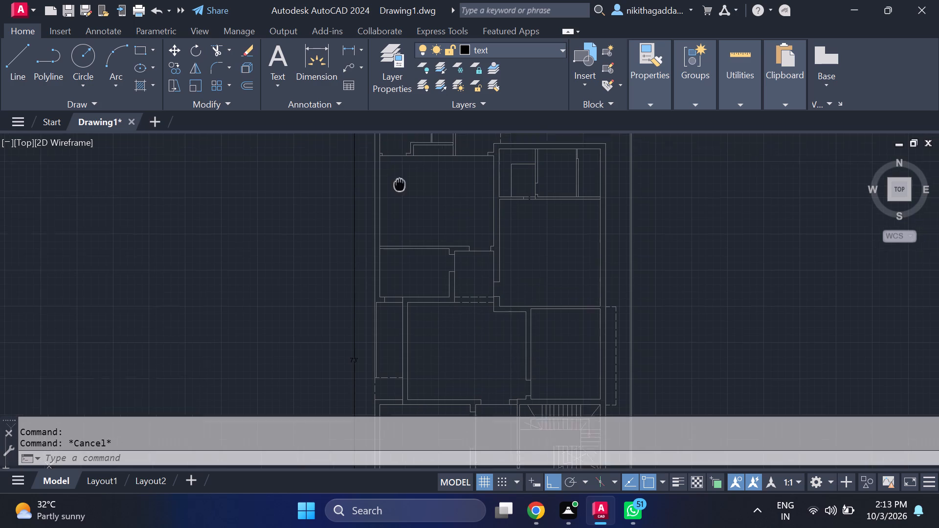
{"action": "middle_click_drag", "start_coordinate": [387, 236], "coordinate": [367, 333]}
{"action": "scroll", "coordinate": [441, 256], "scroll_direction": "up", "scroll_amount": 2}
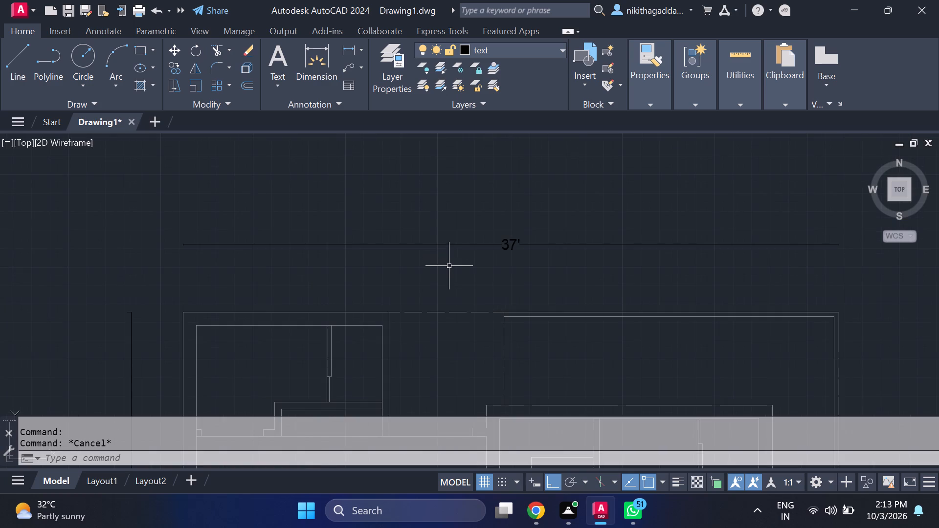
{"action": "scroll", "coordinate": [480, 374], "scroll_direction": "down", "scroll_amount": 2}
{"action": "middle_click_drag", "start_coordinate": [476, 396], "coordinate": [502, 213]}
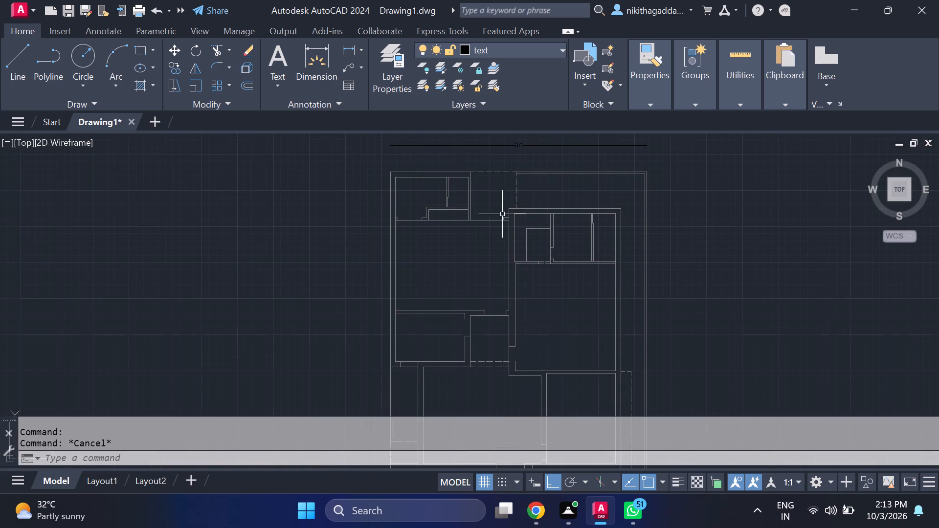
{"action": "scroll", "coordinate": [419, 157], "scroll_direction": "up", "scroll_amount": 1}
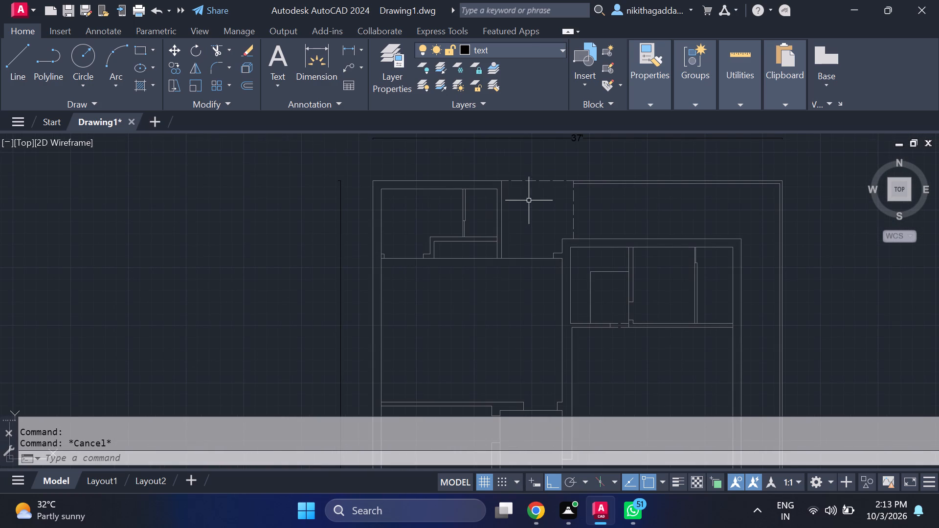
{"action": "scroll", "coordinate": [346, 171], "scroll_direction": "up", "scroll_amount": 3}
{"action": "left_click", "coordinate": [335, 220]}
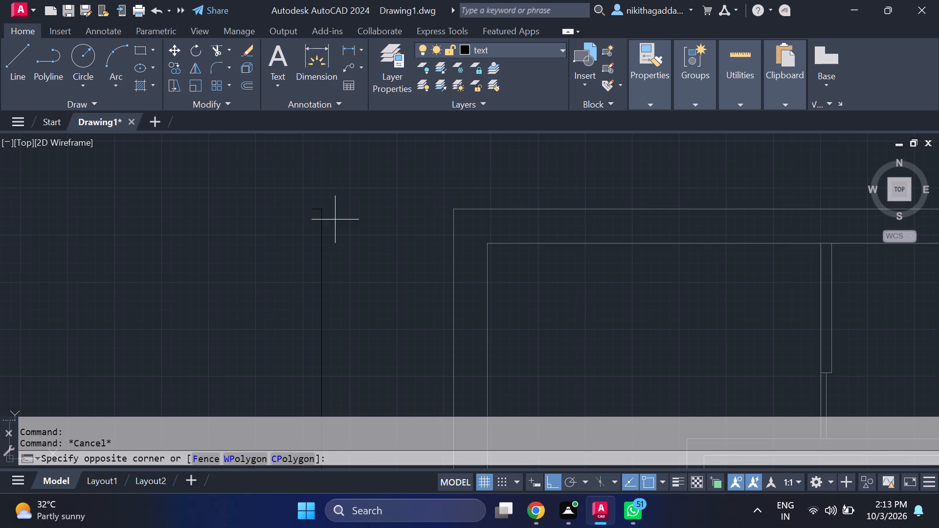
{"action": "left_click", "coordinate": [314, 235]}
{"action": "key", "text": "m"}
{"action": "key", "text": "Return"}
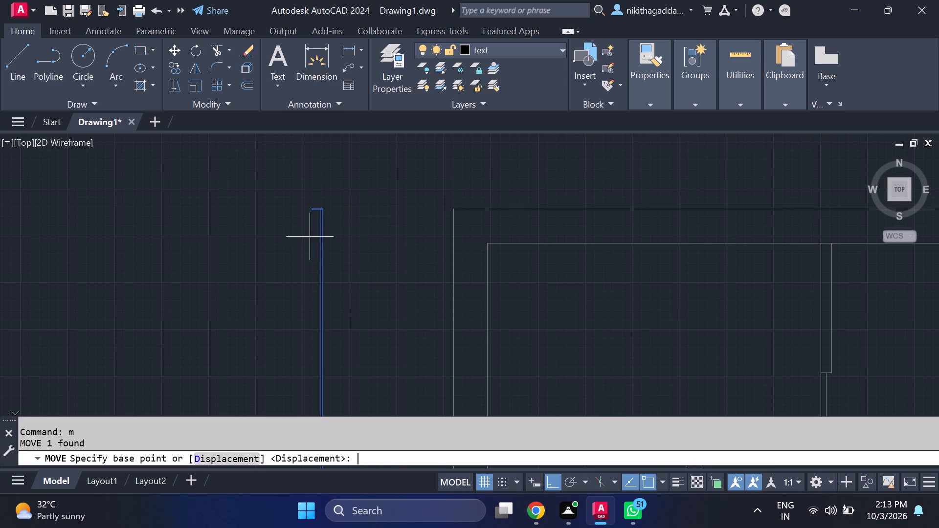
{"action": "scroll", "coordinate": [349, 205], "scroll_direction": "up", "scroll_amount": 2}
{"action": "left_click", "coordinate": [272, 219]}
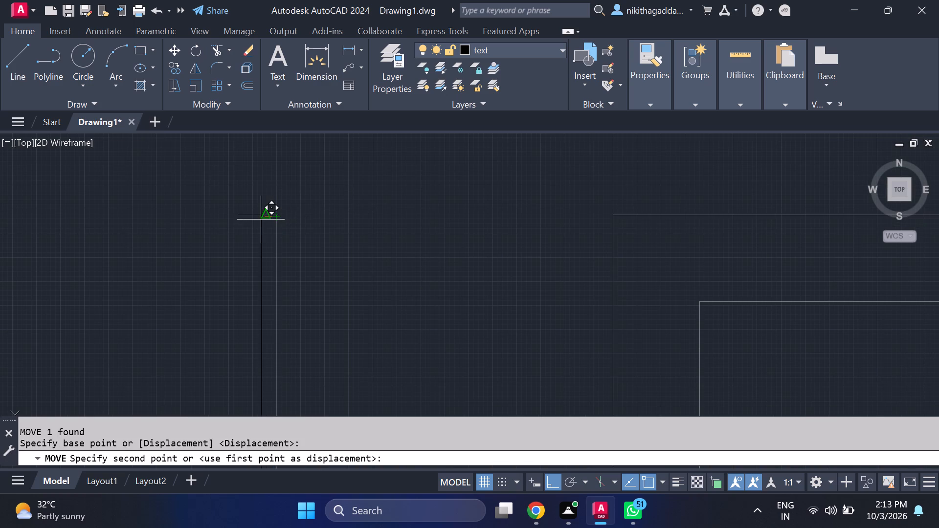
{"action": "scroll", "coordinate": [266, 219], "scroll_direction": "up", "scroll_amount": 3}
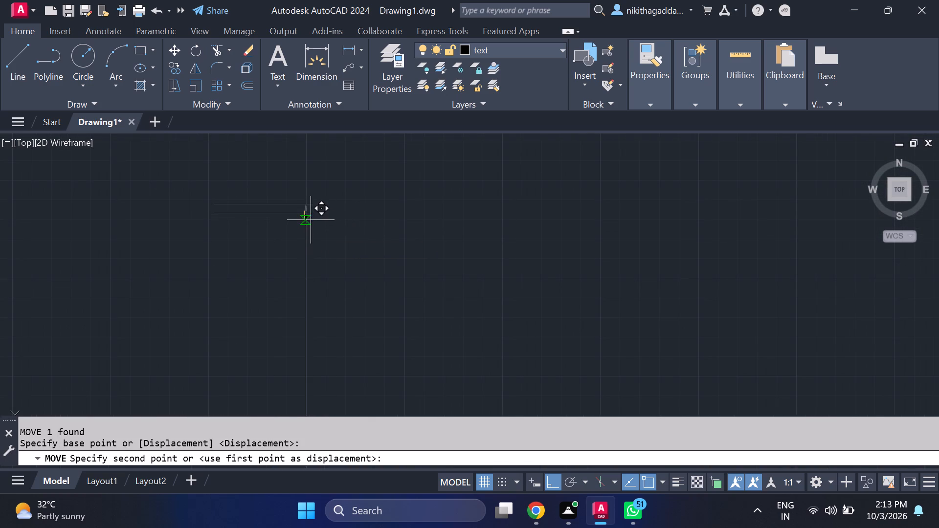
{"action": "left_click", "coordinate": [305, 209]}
Delete the overall west-side dimension.
{"action": "scroll", "coordinate": [415, 217], "scroll_direction": "down", "scroll_amount": 4}
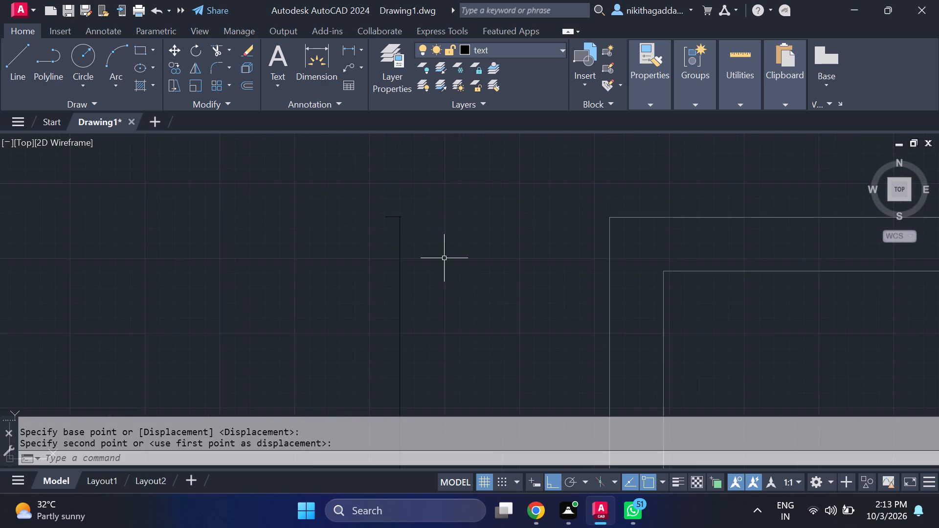
{"action": "scroll", "coordinate": [496, 291], "scroll_direction": "down", "scroll_amount": 5}
{"action": "middle_click_drag", "start_coordinate": [501, 311], "coordinate": [492, 179]}
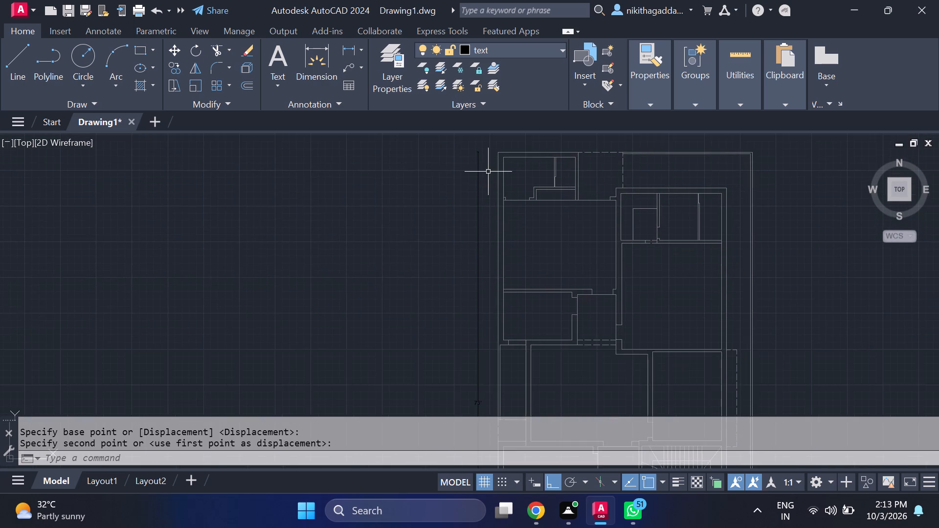
{"action": "scroll", "coordinate": [492, 190], "scroll_direction": "down", "scroll_amount": 1}
{"action": "middle_click_drag", "start_coordinate": [501, 367], "coordinate": [496, 162]}
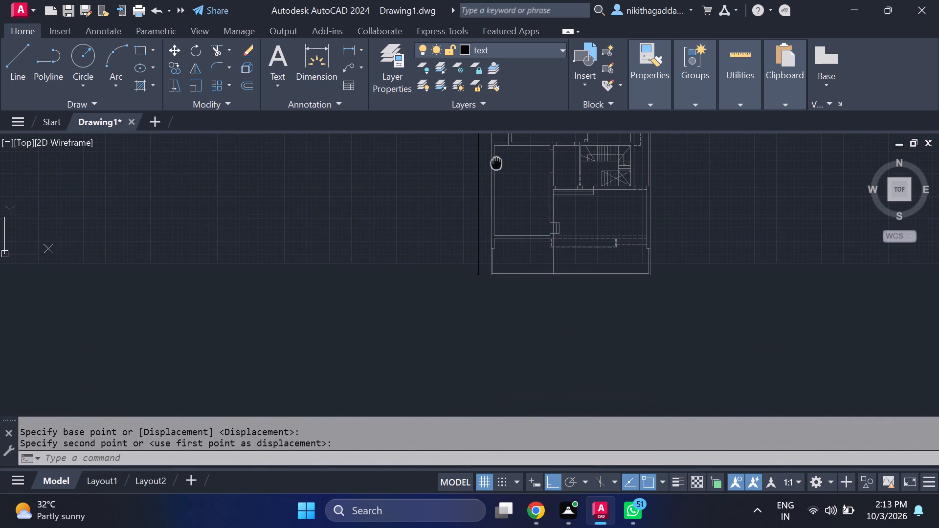
{"action": "middle_click_drag", "start_coordinate": [496, 162], "coordinate": [501, 263]}
{"action": "scroll", "coordinate": [485, 224], "scroll_direction": "up", "scroll_amount": 2}
{"action": "left_click", "coordinate": [495, 210]}
{"action": "left_click_drag", "start_coordinate": [415, 238], "coordinate": [425, 227]}
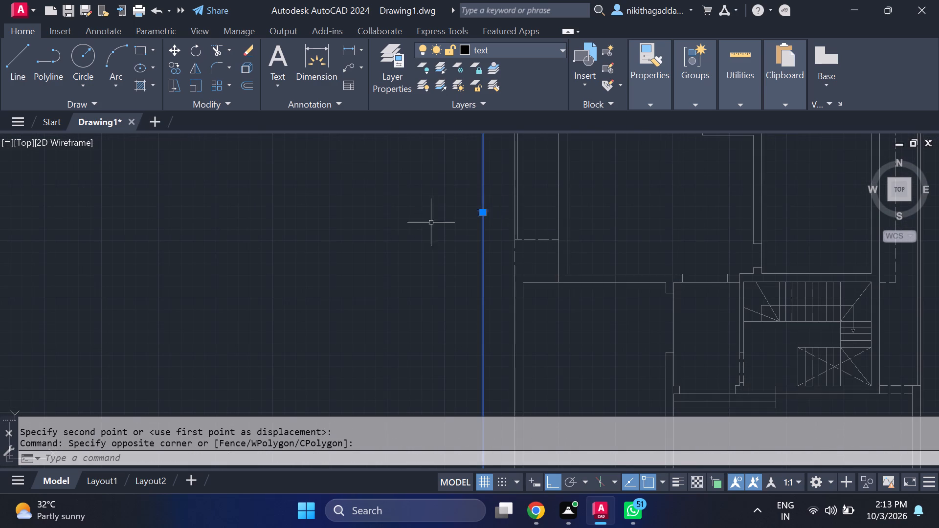
{"action": "key", "text": "Delete"}
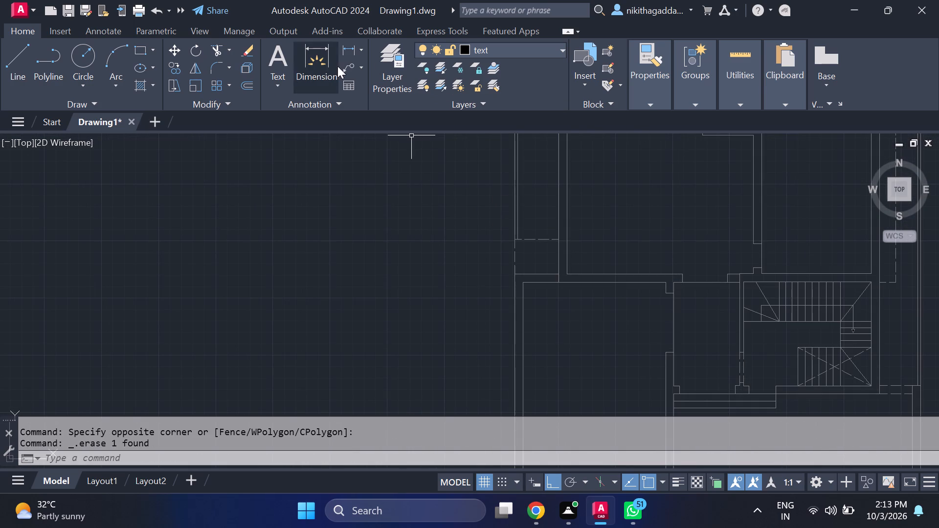
Add a vertical linear dimension about 2'-6" outside the west wall, spanning from the plan's northwest corner to its southwest corner.
{"action": "left_click", "coordinate": [347, 51]}
{"action": "scroll", "coordinate": [374, 282], "scroll_direction": "down", "scroll_amount": 4}
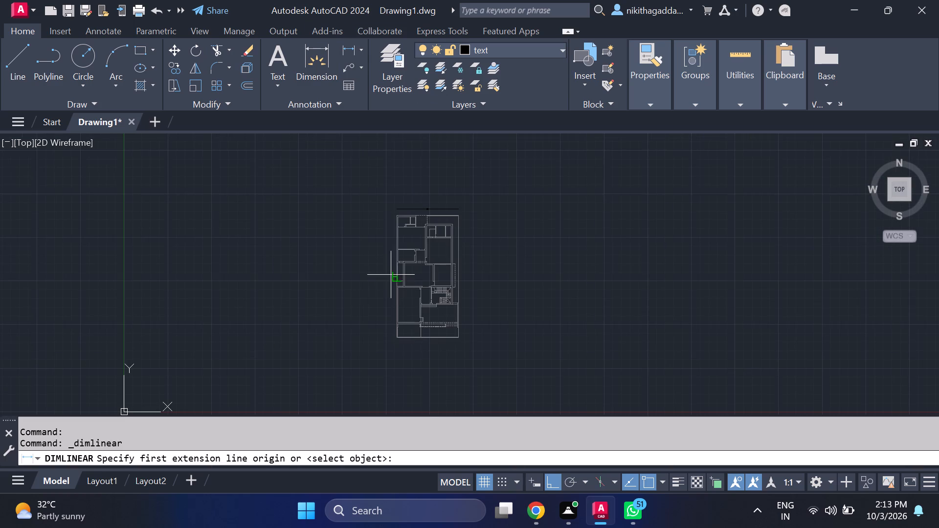
{"action": "middle_click_drag", "start_coordinate": [391, 275], "coordinate": [382, 315]}
{"action": "scroll", "coordinate": [390, 235], "scroll_direction": "up", "scroll_amount": 3}
{"action": "scroll", "coordinate": [356, 337], "scroll_direction": "up", "scroll_amount": 3}
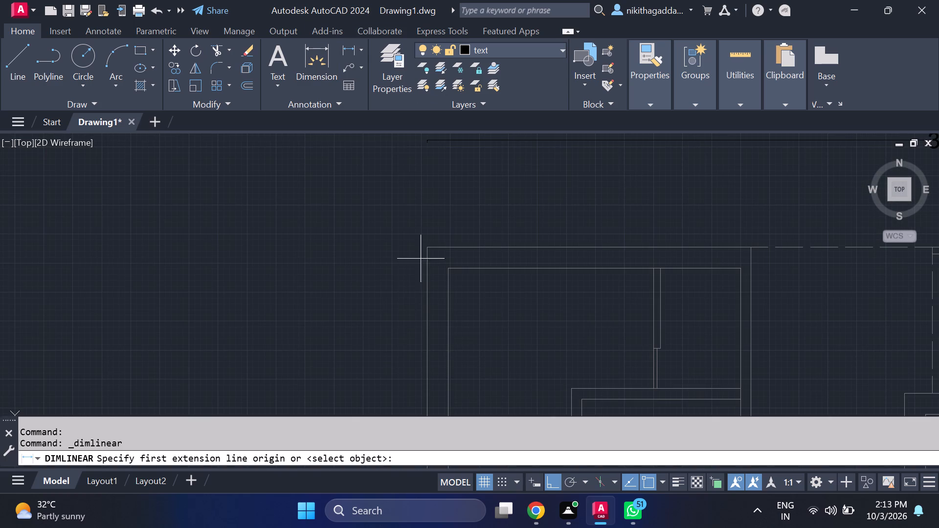
{"action": "left_click", "coordinate": [359, 252]}
{"action": "scroll", "coordinate": [358, 298], "scroll_direction": "down", "scroll_amount": 5}
{"action": "middle_click_drag", "start_coordinate": [340, 397], "coordinate": [332, 234]}
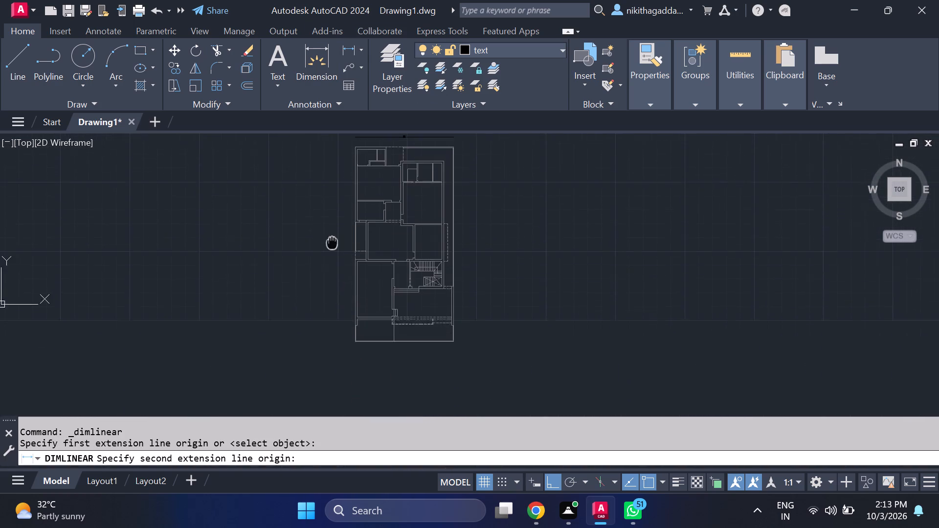
{"action": "middle_click_drag", "start_coordinate": [332, 234], "coordinate": [341, 194]}
{"action": "middle_click_drag", "start_coordinate": [342, 192], "coordinate": [342, 185]}
{"action": "scroll", "coordinate": [354, 265], "scroll_direction": "up", "scroll_amount": 3}
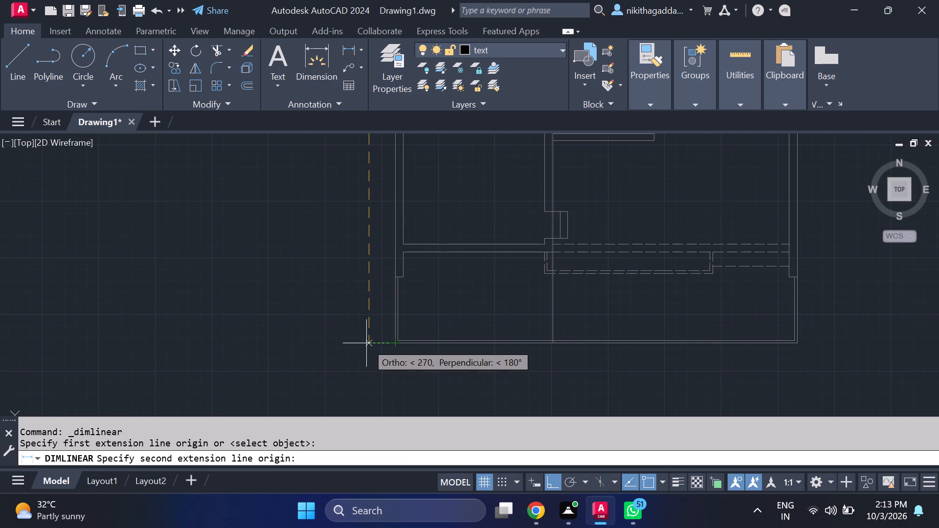
{"action": "left_click", "coordinate": [370, 343]}
{"action": "left_click", "coordinate": [370, 343]}
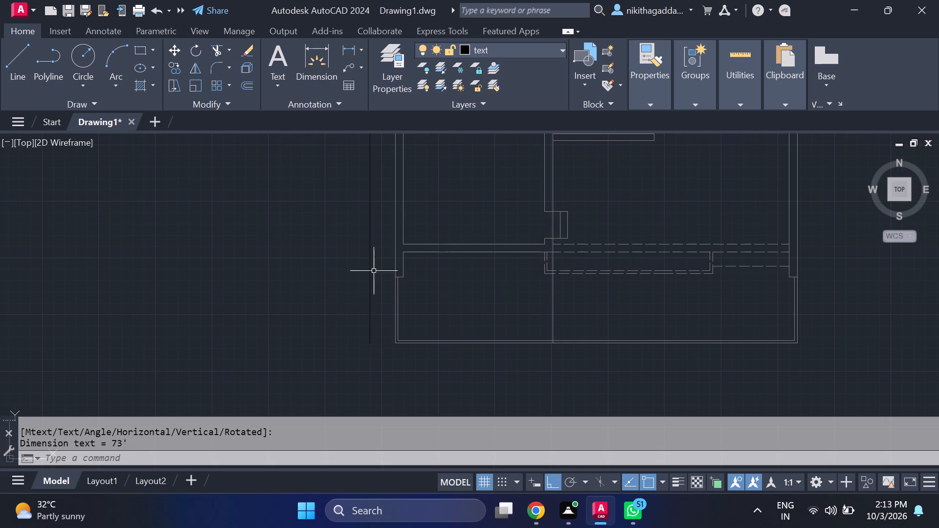
Examine the new west-side dimension and its text beside the rooms near the staircase.
{"action": "middle_click_drag", "start_coordinate": [386, 216], "coordinate": [421, 387]}
{"action": "scroll", "coordinate": [434, 235], "scroll_direction": "down", "scroll_amount": 1}
{"action": "middle_click_drag", "start_coordinate": [422, 303], "coordinate": [422, 341]}
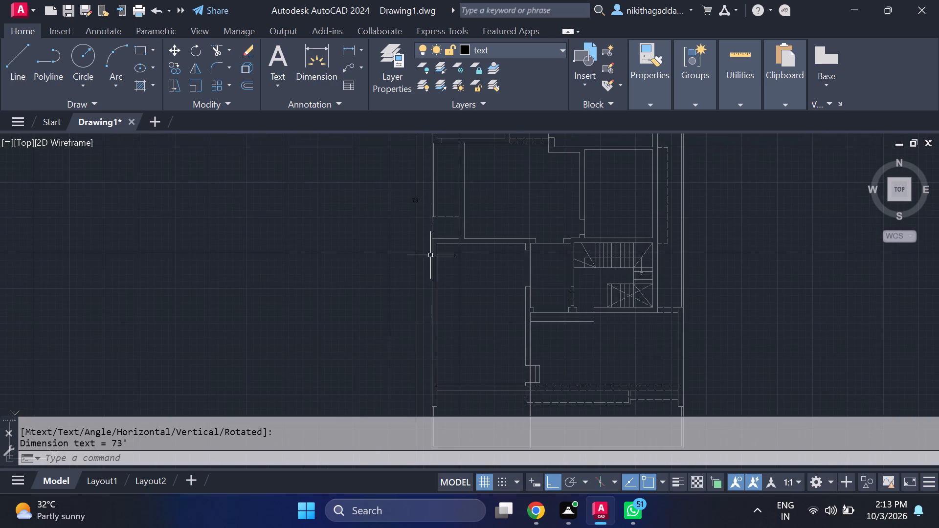
{"action": "scroll", "coordinate": [432, 224], "scroll_direction": "up", "scroll_amount": 2}
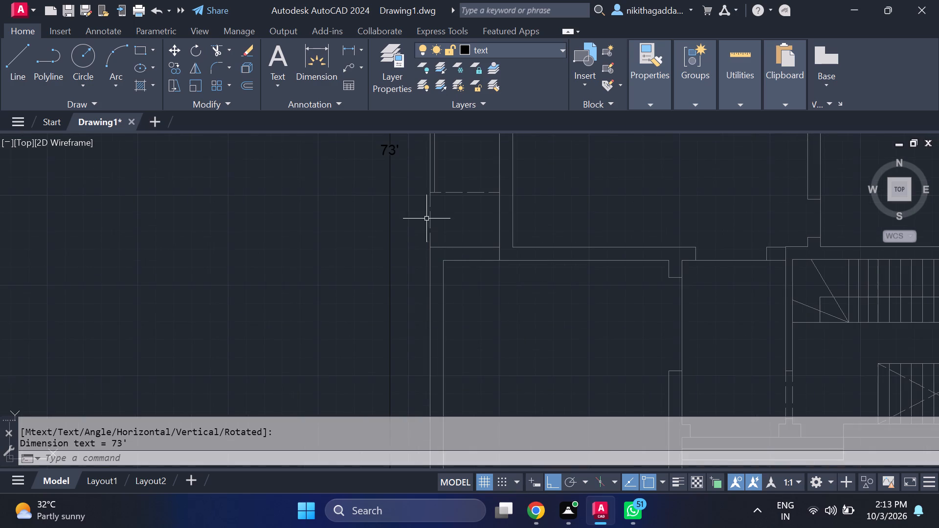
{"action": "scroll", "coordinate": [424, 204], "scroll_direction": "down", "scroll_amount": 2}
{"action": "scroll", "coordinate": [492, 197], "scroll_direction": "down", "scroll_amount": 3}
{"action": "scroll", "coordinate": [504, 167], "scroll_direction": "up", "scroll_amount": 2}
Move the west-side dimension slightly farther west from the outer wall, using its southern end as the base point.
{"action": "middle_click_drag", "start_coordinate": [502, 190], "coordinate": [440, 321]}
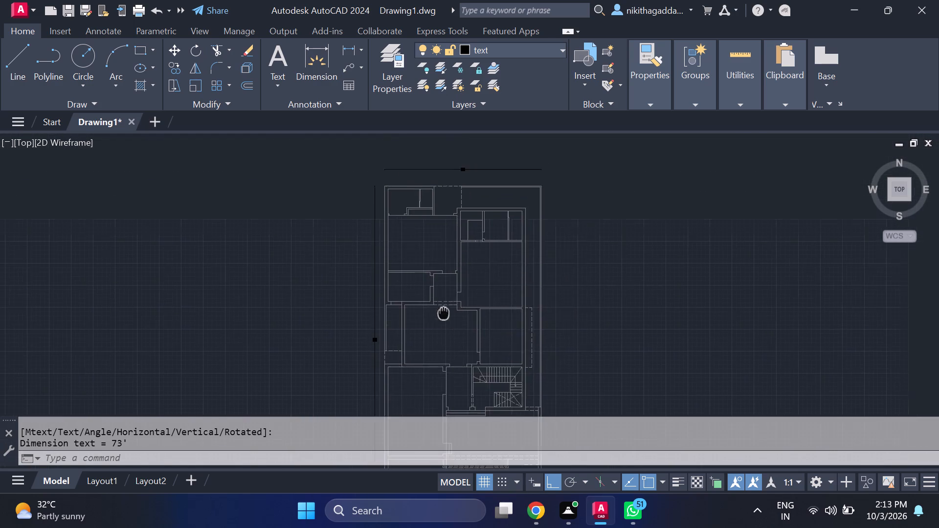
{"action": "middle_click_drag", "start_coordinate": [440, 321], "coordinate": [426, 239]}
{"action": "scroll", "coordinate": [347, 261], "scroll_direction": "up", "scroll_amount": 1}
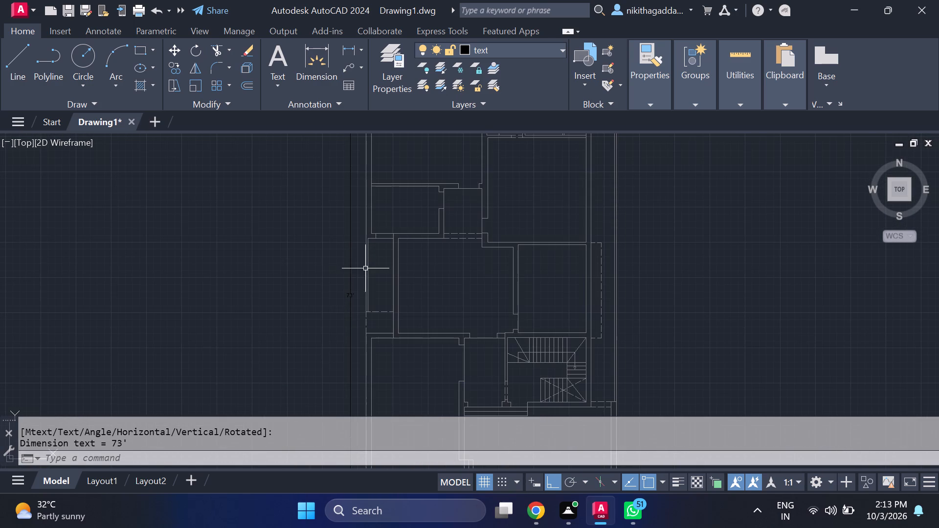
{"action": "left_click", "coordinate": [357, 275]}
{"action": "left_click", "coordinate": [333, 296]}
{"action": "middle_click_drag", "start_coordinate": [372, 280], "coordinate": [397, 164]}
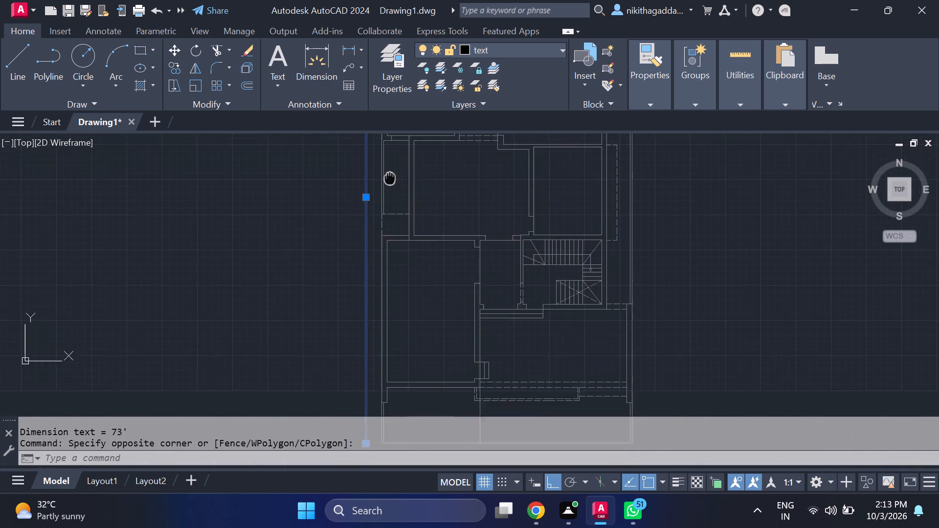
{"action": "middle_click_drag", "start_coordinate": [397, 164], "coordinate": [516, 222]}
{"action": "key", "text": "m"}
{"action": "key", "text": "Return"}
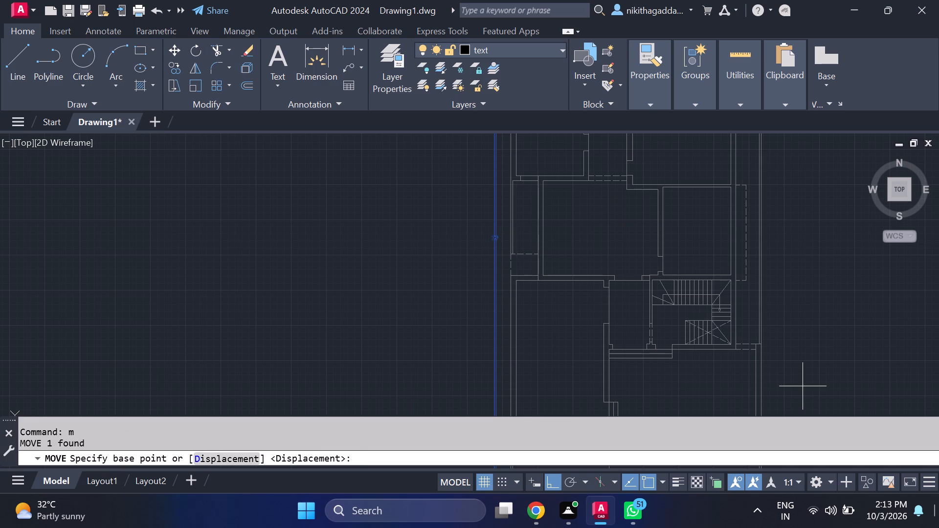
{"action": "scroll", "coordinate": [560, 238], "scroll_direction": "down", "scroll_amount": 3}
{"action": "scroll", "coordinate": [561, 298], "scroll_direction": "up", "scroll_amount": 6}
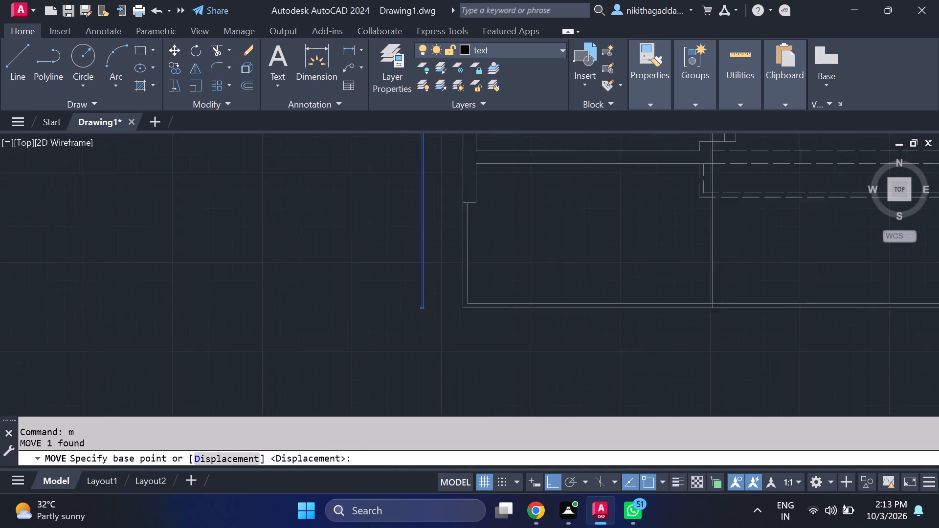
{"action": "scroll", "coordinate": [346, 310], "scroll_direction": "up", "scroll_amount": 5}
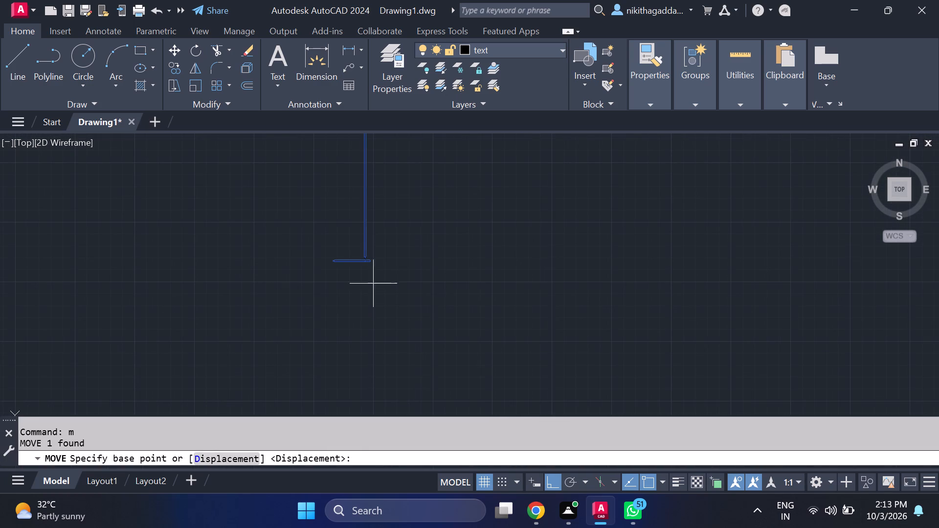
{"action": "left_click", "coordinate": [374, 260]}
{"action": "left_click", "coordinate": [339, 257]}
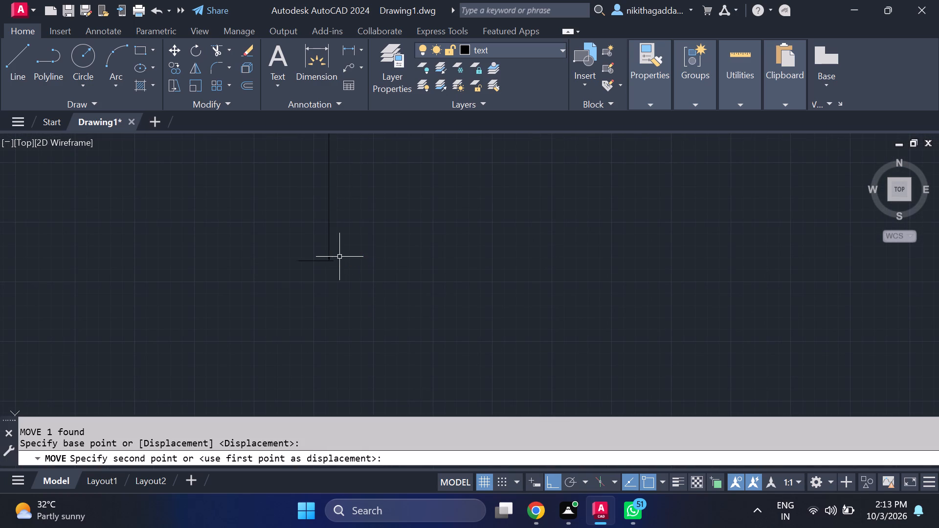
Shift the west-side dimension a little farther west again, using its northern end as the base point.
{"action": "scroll", "coordinate": [389, 243], "scroll_direction": "down", "scroll_amount": 9}
{"action": "scroll", "coordinate": [479, 195], "scroll_direction": "down", "scroll_amount": 4}
{"action": "middle_click_drag", "start_coordinate": [476, 200], "coordinate": [475, 203]}
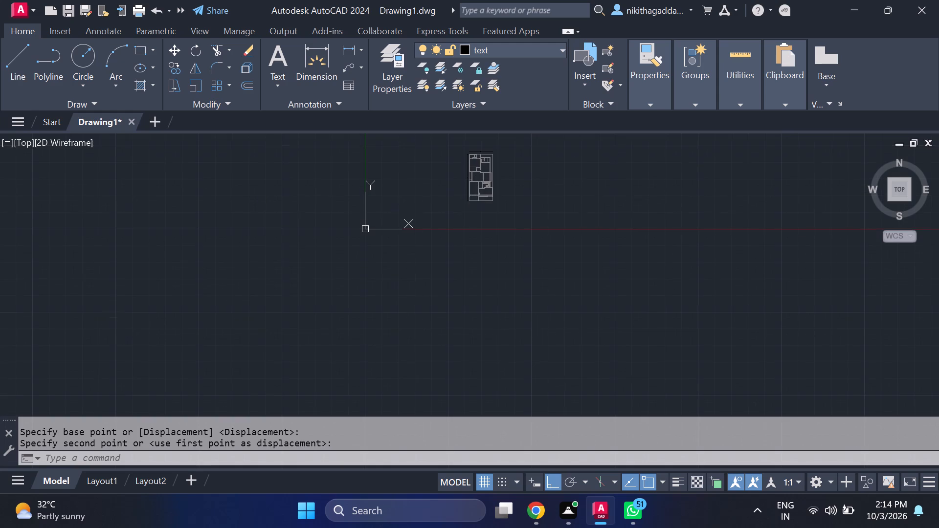
{"action": "middle_click_drag", "start_coordinate": [475, 203], "coordinate": [475, 226]}
{"action": "scroll", "coordinate": [474, 200], "scroll_direction": "up", "scroll_amount": 3}
{"action": "middle_click_drag", "start_coordinate": [481, 194], "coordinate": [461, 269]}
{"action": "scroll", "coordinate": [431, 265], "scroll_direction": "up", "scroll_amount": 2}
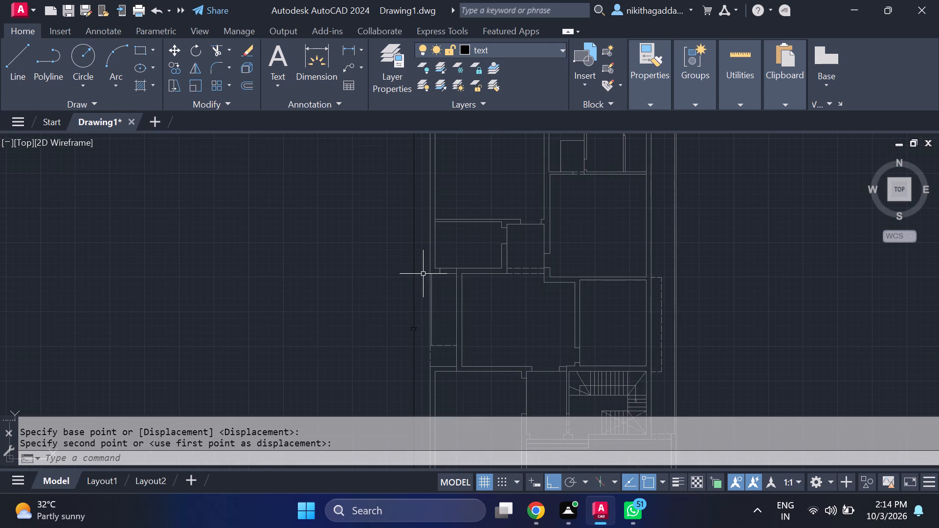
{"action": "left_click_drag", "start_coordinate": [423, 276], "coordinate": [413, 281]}
{"action": "left_click", "coordinate": [362, 301]}
{"action": "key", "text": "m"}
{"action": "key", "text": "Return"}
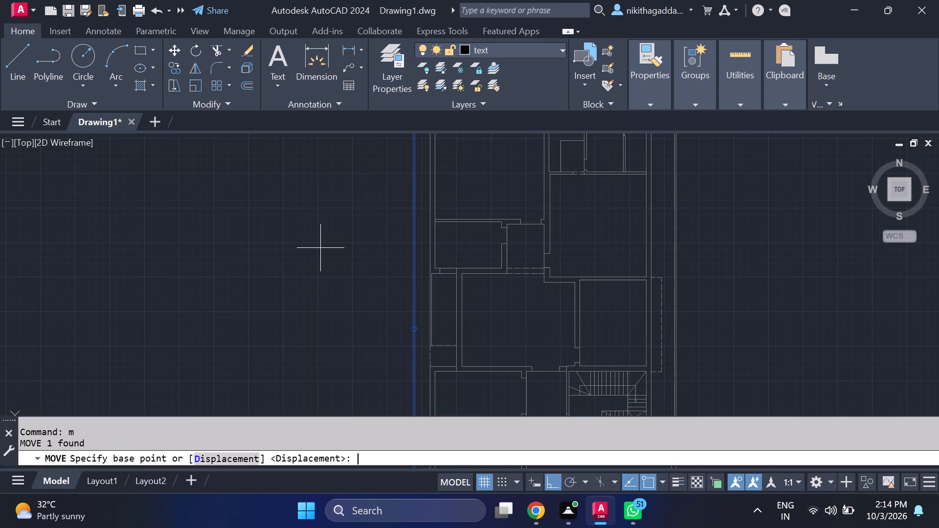
{"action": "scroll", "coordinate": [380, 268], "scroll_direction": "down", "scroll_amount": 1}
{"action": "middle_click_drag", "start_coordinate": [402, 143], "coordinate": [398, 207]}
{"action": "scroll", "coordinate": [398, 207], "scroll_direction": "up", "scroll_amount": 2}
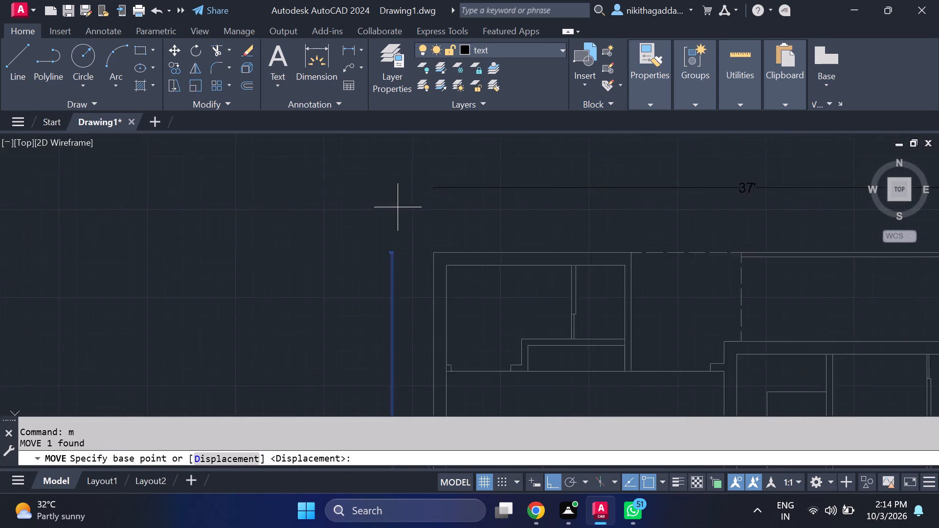
{"action": "scroll", "coordinate": [398, 207], "scroll_direction": "up", "scroll_amount": 2}
{"action": "scroll", "coordinate": [378, 296], "scroll_direction": "up", "scroll_amount": 2}
{"action": "left_click", "coordinate": [406, 257]}
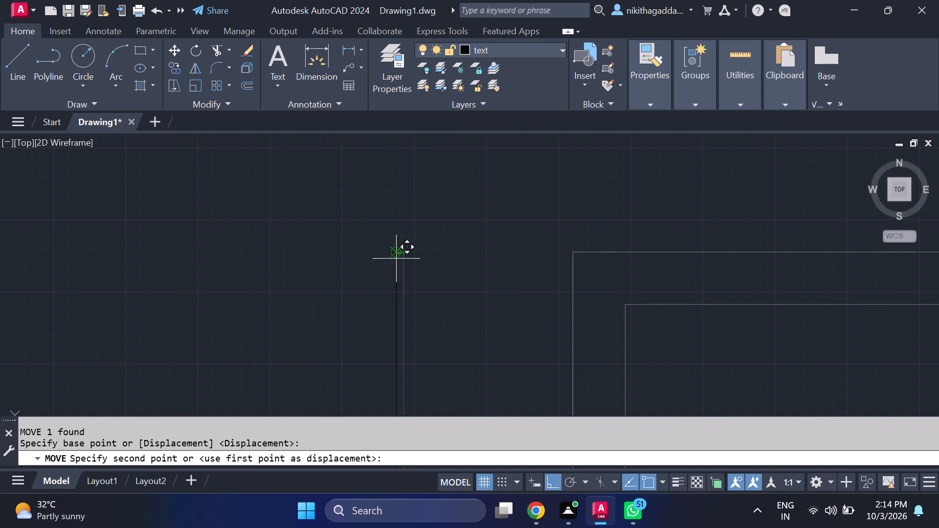
{"action": "left_click", "coordinate": [389, 258]}
Examine the repositioned west-side dimension and its text against the plan down to the southern wall.
{"action": "scroll", "coordinate": [425, 268], "scroll_direction": "down", "scroll_amount": 6}
{"action": "scroll", "coordinate": [490, 354], "scroll_direction": "down", "scroll_amount": 3}
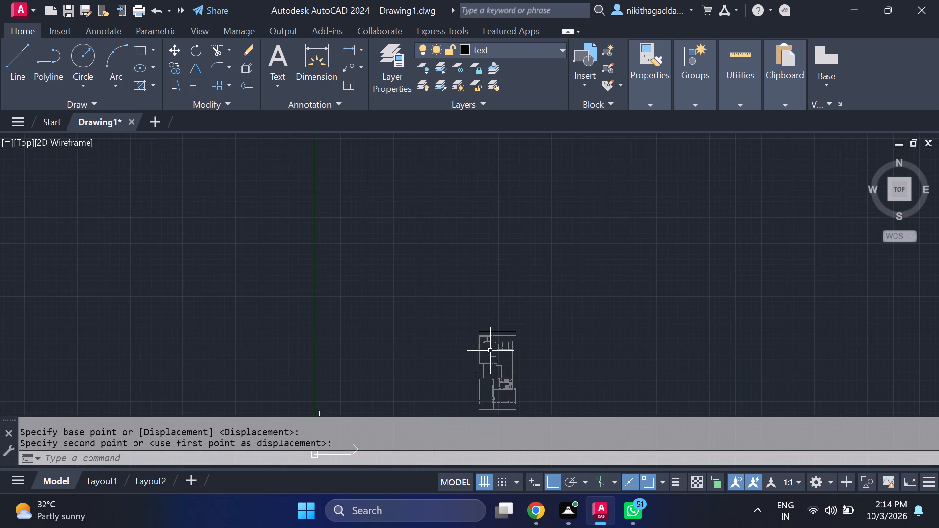
{"action": "middle_click_drag", "start_coordinate": [490, 352], "coordinate": [504, 272]}
{"action": "scroll", "coordinate": [499, 295], "scroll_direction": "up", "scroll_amount": 4}
{"action": "scroll", "coordinate": [447, 282], "scroll_direction": "up", "scroll_amount": 3}
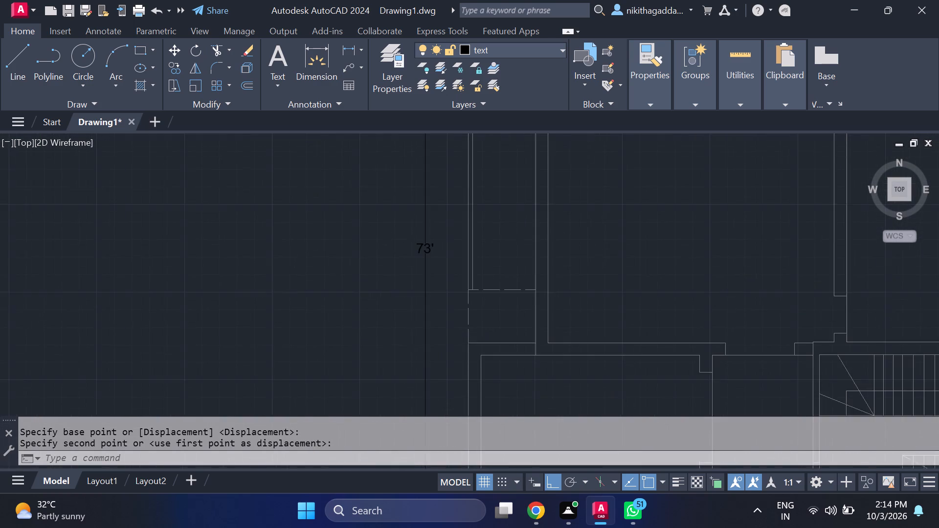
{"action": "scroll", "coordinate": [461, 322], "scroll_direction": "down", "scroll_amount": 4}
{"action": "middle_click_drag", "start_coordinate": [552, 343], "coordinate": [558, 251]}
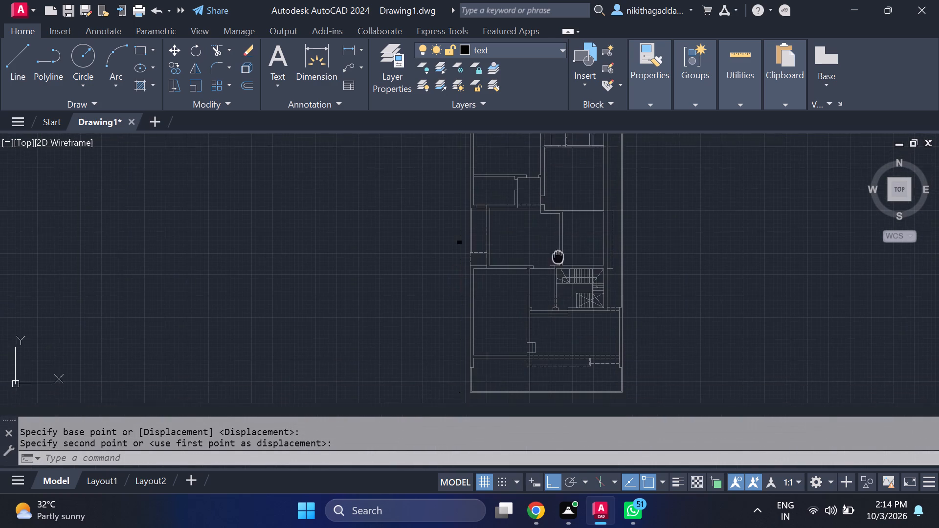
Examine the floor plan and its overall dimensions from the staircase up to the northern rooms.
{"action": "scroll", "coordinate": [559, 225], "scroll_direction": "up", "scroll_amount": 2}
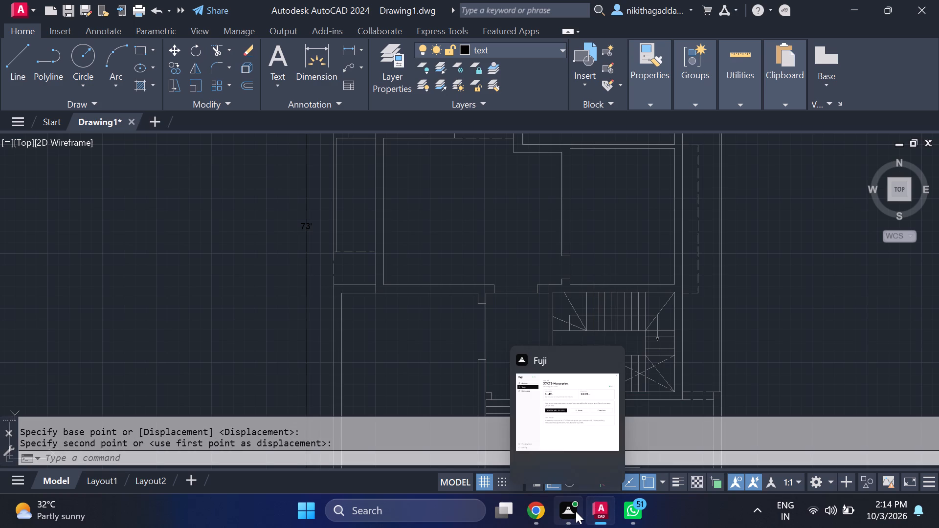
{"action": "scroll", "coordinate": [398, 289], "scroll_direction": "down", "scroll_amount": 1}
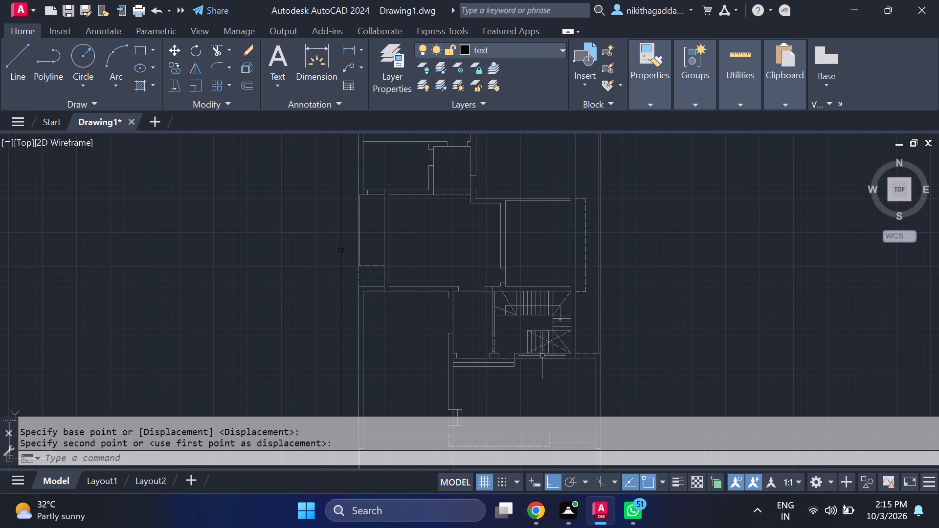
{"action": "middle_click_drag", "start_coordinate": [455, 281], "coordinate": [459, 276]}
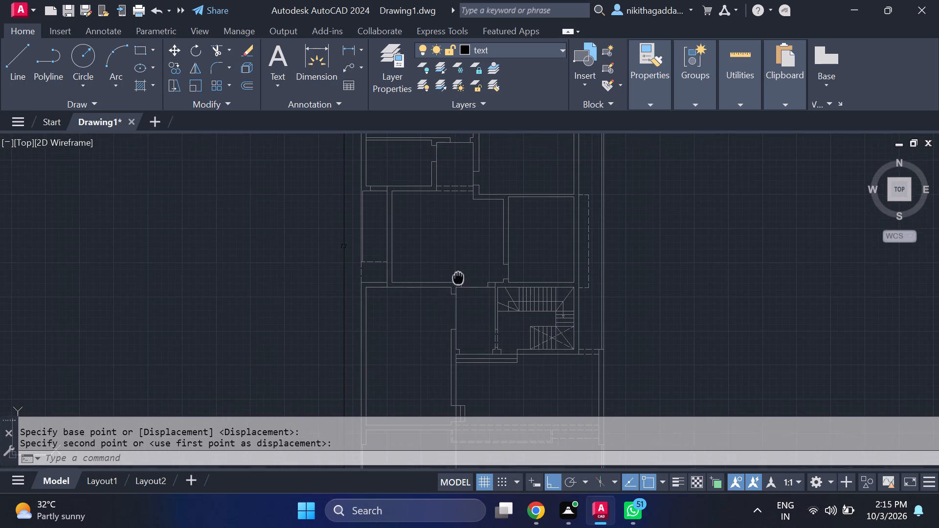
{"action": "middle_click_drag", "start_coordinate": [459, 276], "coordinate": [477, 346]}
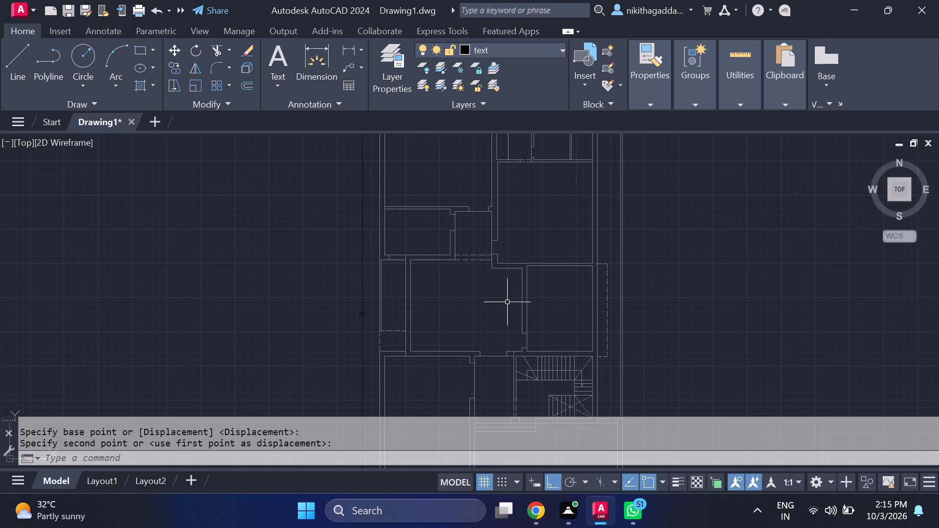
{"action": "middle_click_drag", "start_coordinate": [507, 302], "coordinate": [525, 345]}
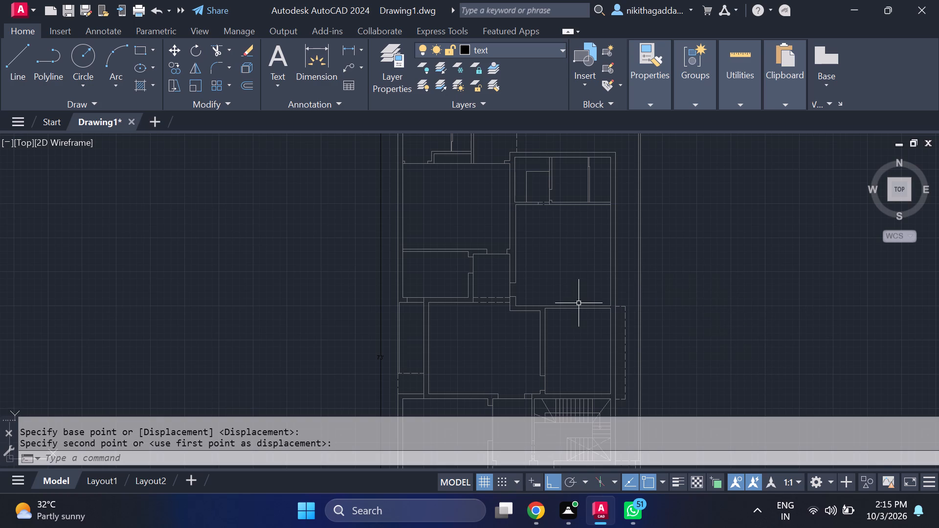
{"action": "middle_click_drag", "start_coordinate": [578, 303], "coordinate": [537, 357]}
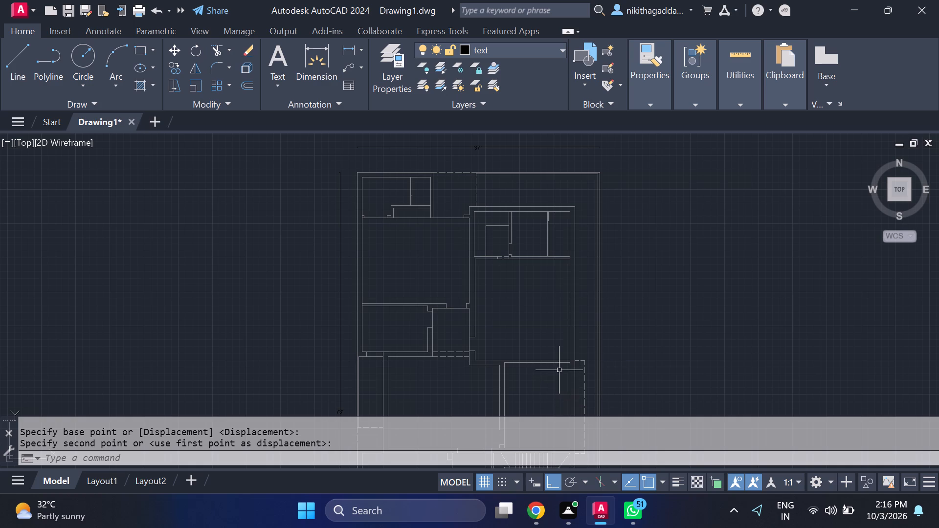
{"action": "middle_click_drag", "start_coordinate": [482, 341], "coordinate": [503, 292]}
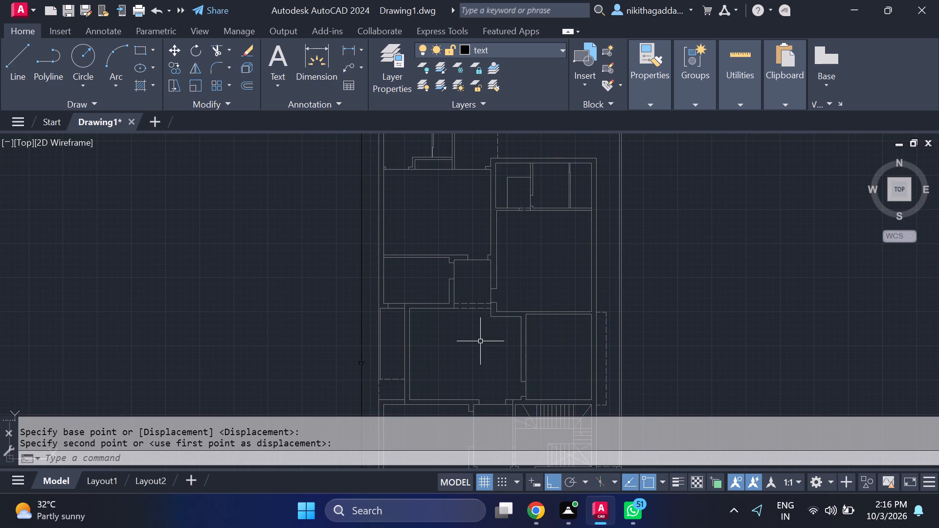
{"action": "middle_click_drag", "start_coordinate": [505, 297], "coordinate": [512, 360]}
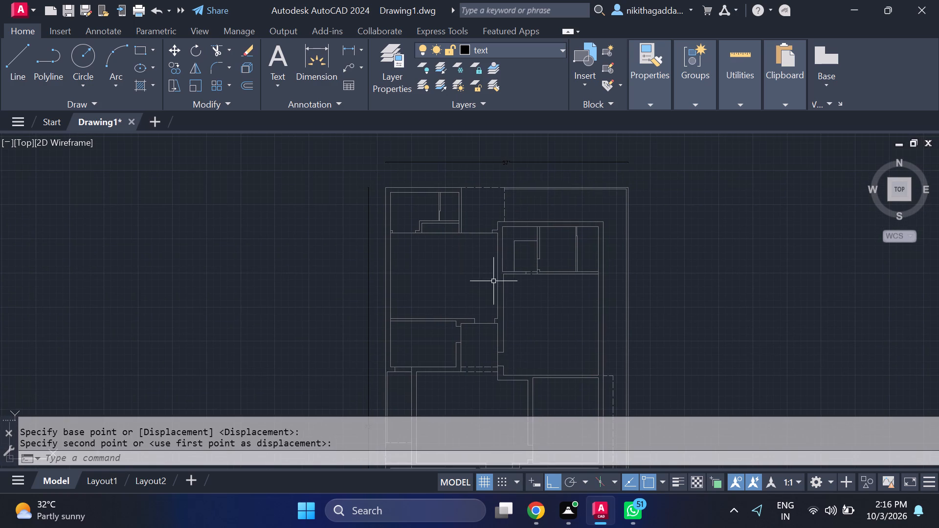
Set the windows layer's colour to black, index colour 250.
{"action": "left_click", "coordinate": [524, 51]}
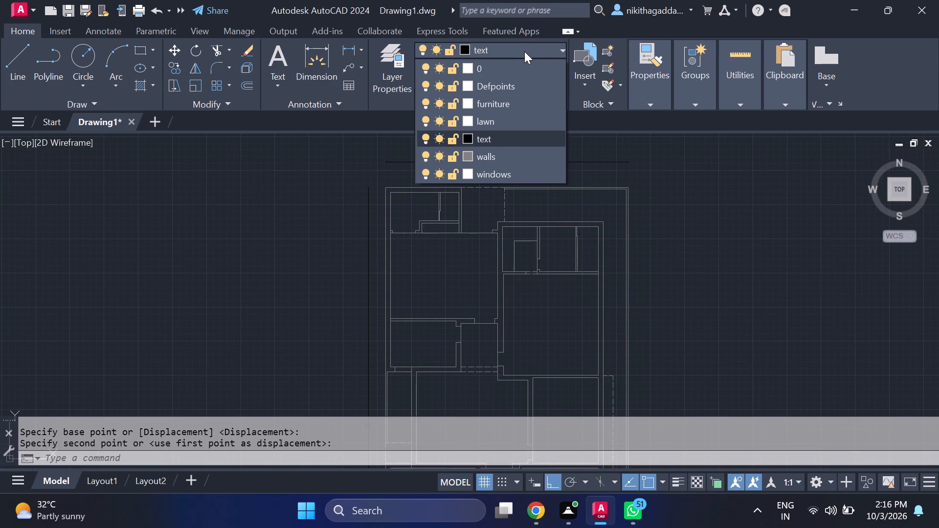
{"action": "left_click", "coordinate": [469, 170]}
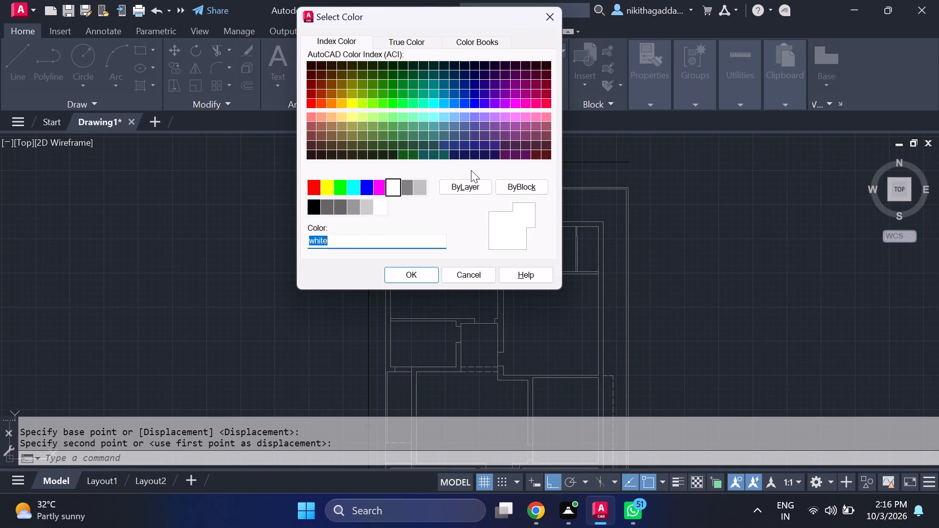
{"action": "left_click", "coordinate": [310, 214]}
{"action": "left_click", "coordinate": [413, 274]}
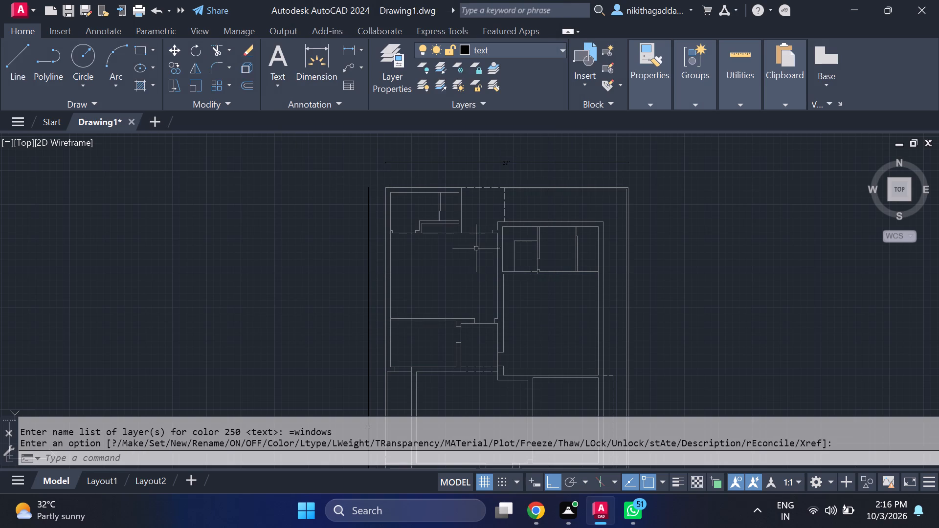
Draw a closed rectangular window outline with lines across the wall opening between the northwest room's wall and the short wall stub to its east.
{"action": "key", "text": "l"}
{"action": "key", "text": "Return"}
{"action": "scroll", "coordinate": [477, 245], "scroll_direction": "up", "scroll_amount": 1}
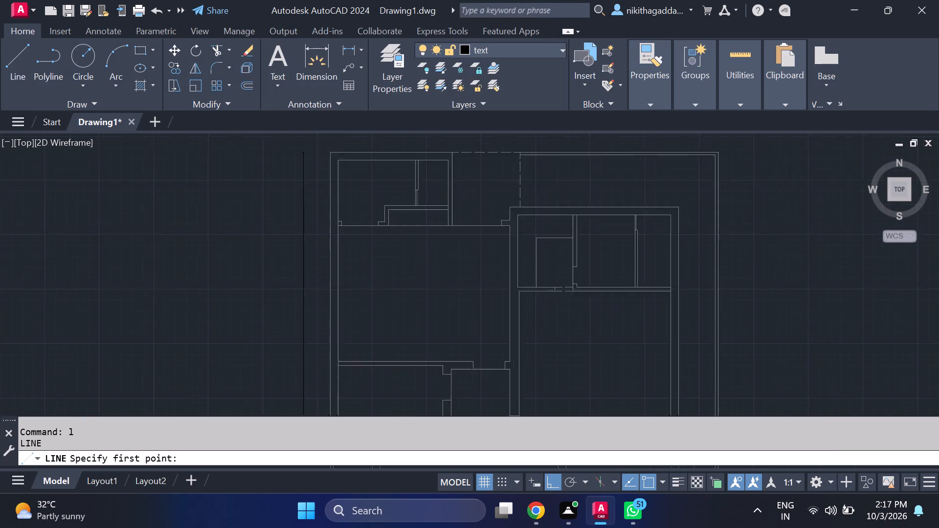
{"action": "scroll", "coordinate": [477, 245], "scroll_direction": "up", "scroll_amount": 2}
{"action": "middle_click_drag", "start_coordinate": [449, 225], "coordinate": [447, 322]}
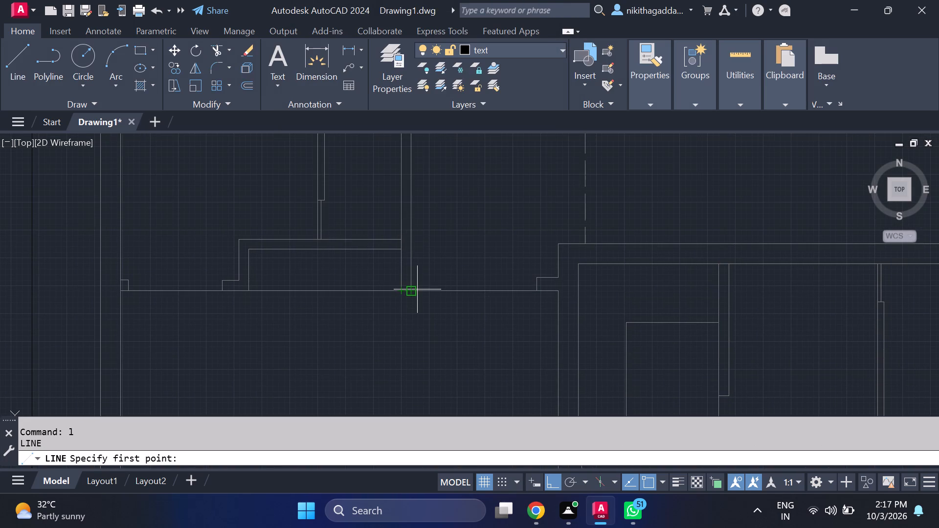
{"action": "left_click", "coordinate": [417, 289]}
{"action": "left_click", "coordinate": [537, 287]}
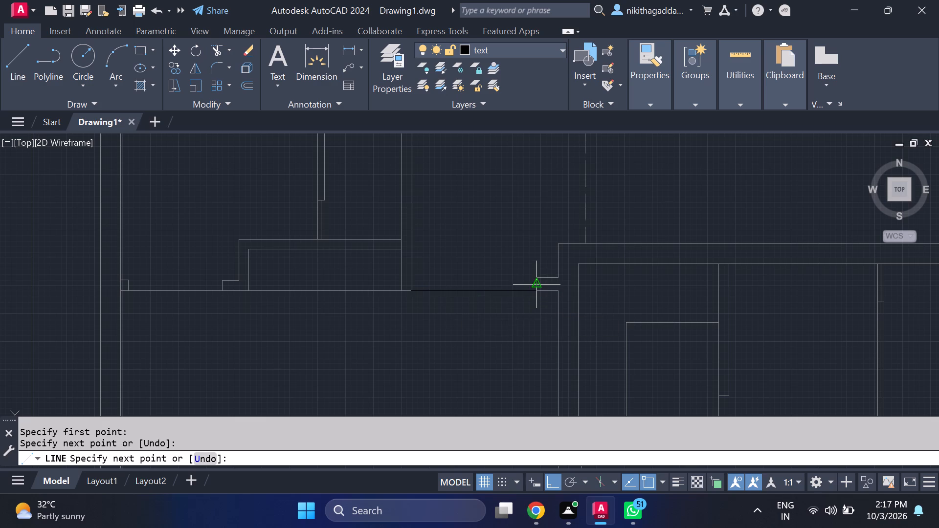
{"action": "scroll", "coordinate": [539, 281], "scroll_direction": "up", "scroll_amount": 4}
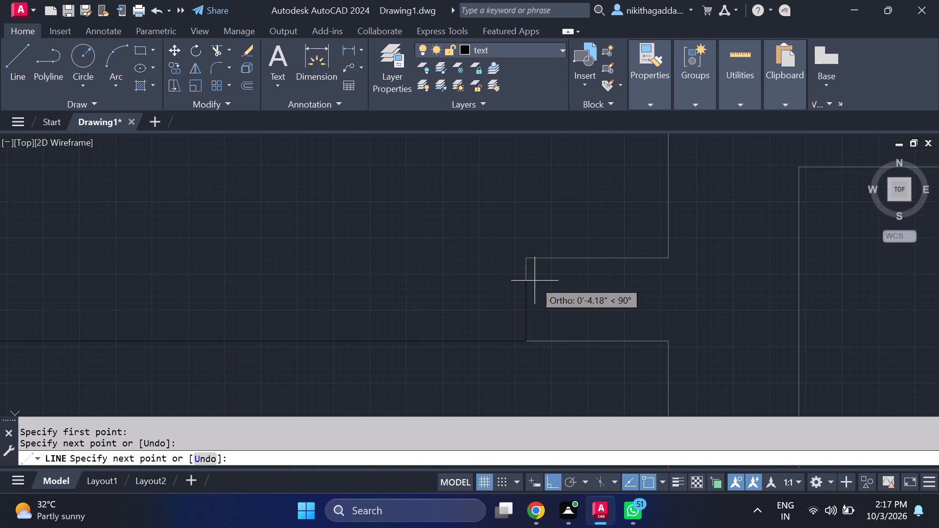
{"action": "left_click", "coordinate": [524, 258]}
{"action": "scroll", "coordinate": [95, 202], "scroll_direction": "down", "scroll_amount": 2}
{"action": "middle_click_drag", "start_coordinate": [134, 213], "coordinate": [457, 290]}
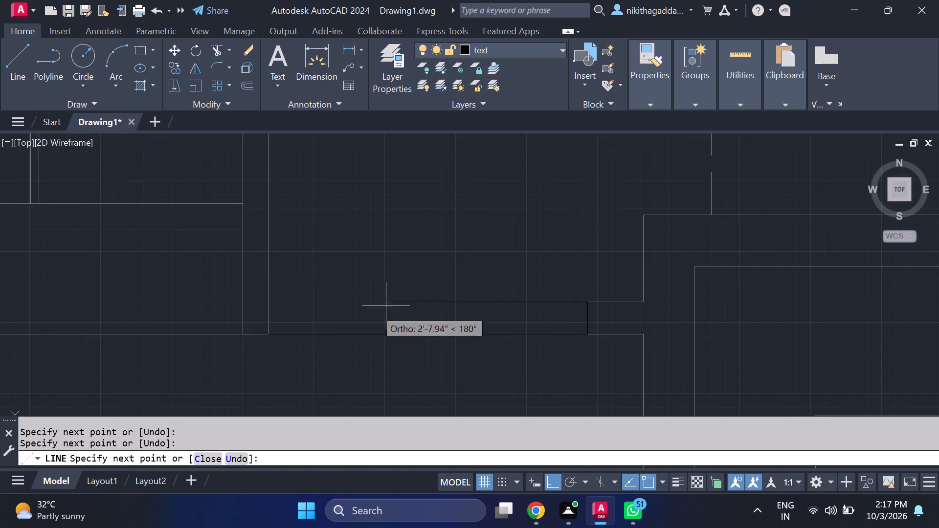
{"action": "scroll", "coordinate": [278, 306], "scroll_direction": "up", "scroll_amount": 2}
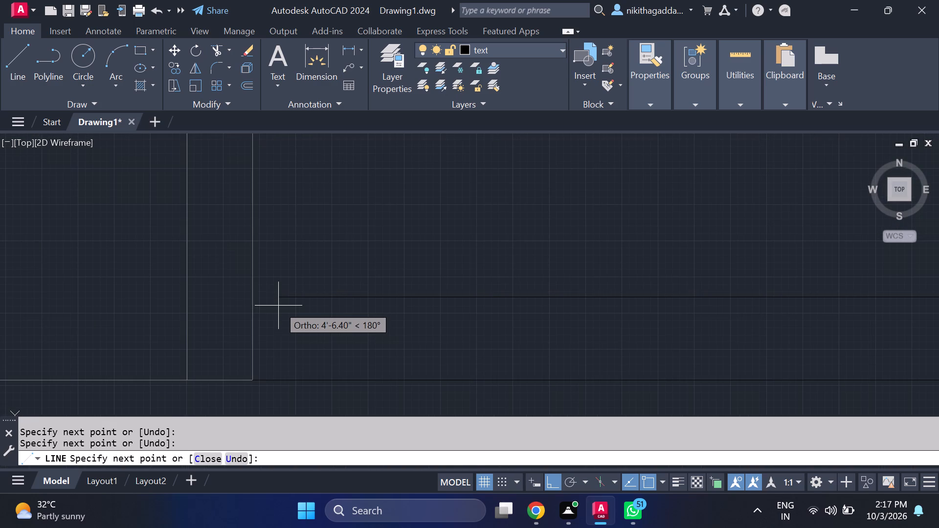
{"action": "left_click", "coordinate": [253, 292]}
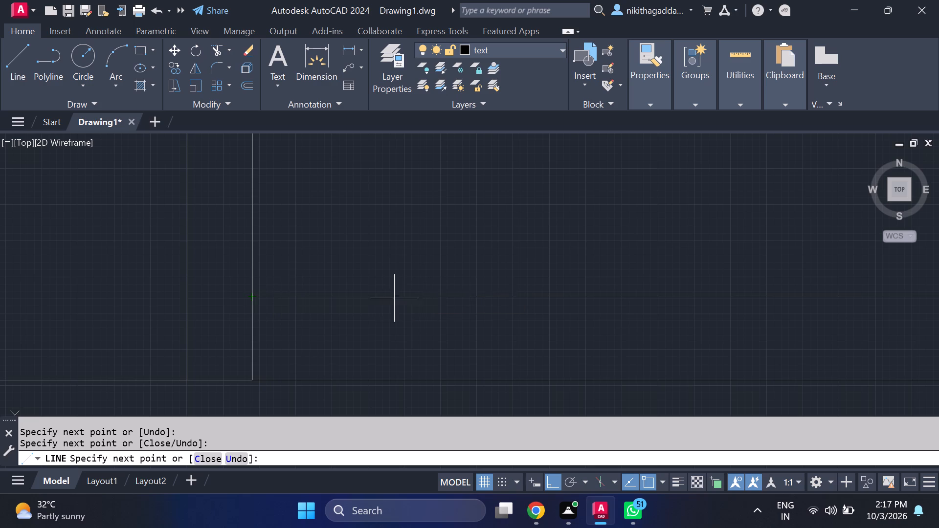
{"action": "left_click", "coordinate": [253, 379]}
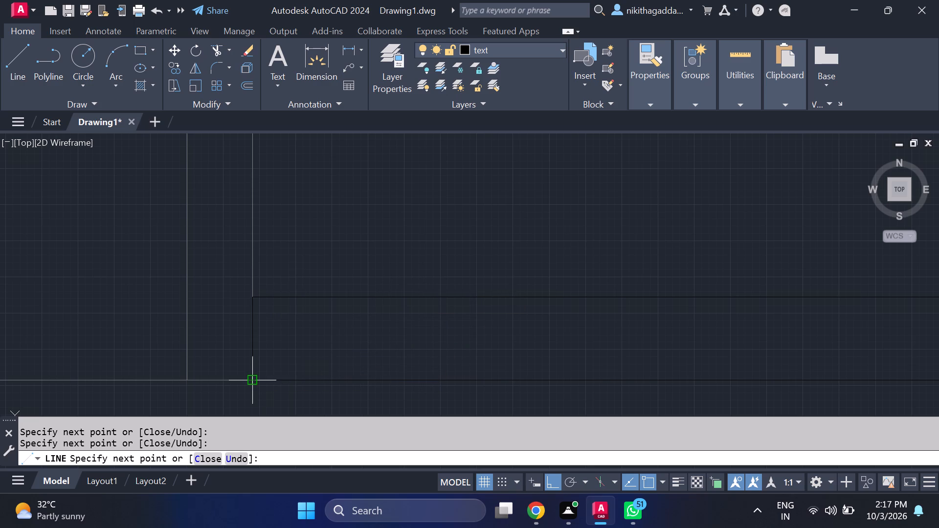
{"action": "key", "text": "Escape"}
Draw two parallel glazing lines along the inside of the window outline, spanning between its short ends.
{"action": "key", "text": "l"}
{"action": "key", "text": "Return"}
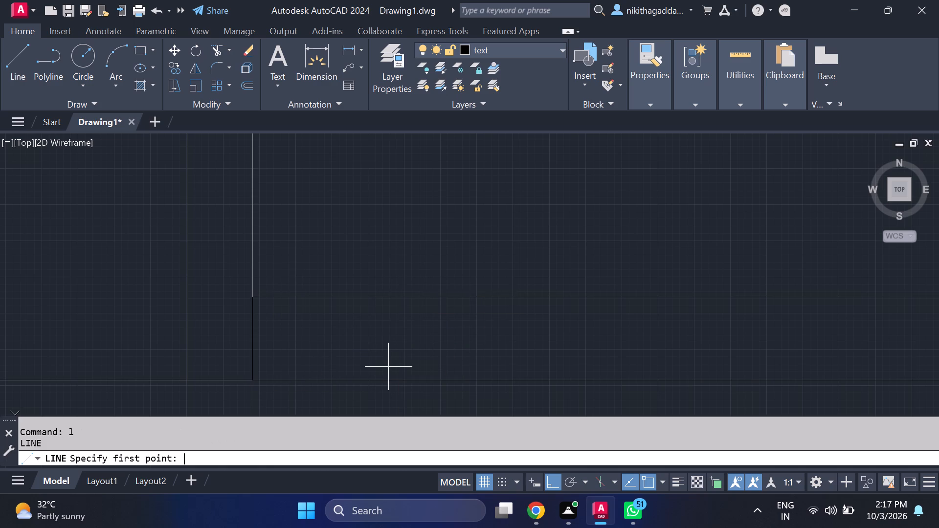
{"action": "left_click", "coordinate": [253, 325]}
{"action": "scroll", "coordinate": [646, 345], "scroll_direction": "down", "scroll_amount": 4}
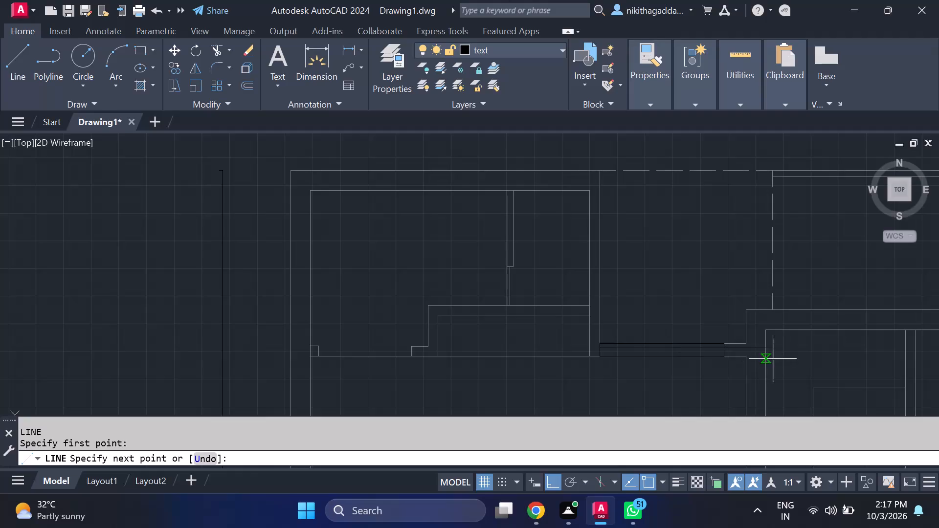
{"action": "scroll", "coordinate": [718, 345], "scroll_direction": "up", "scroll_amount": 3}
{"action": "left_click", "coordinate": [740, 360]}
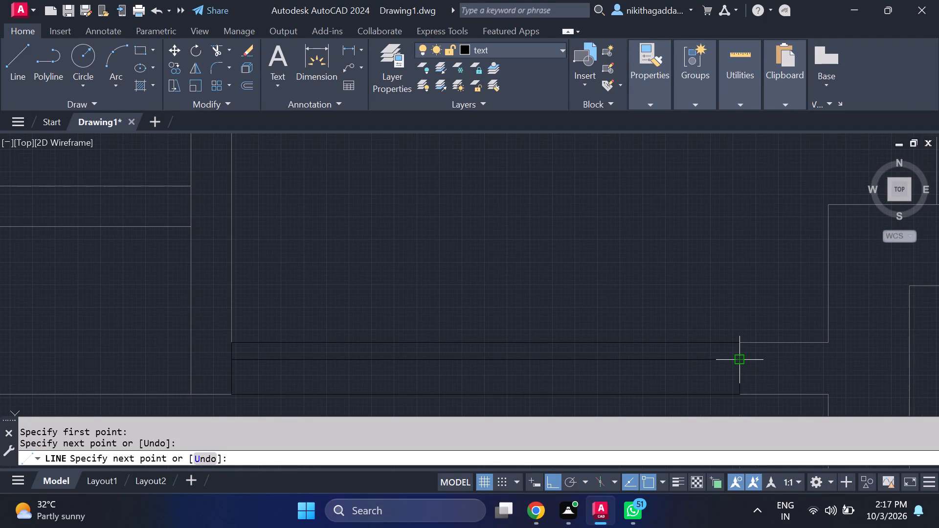
{"action": "left_click", "coordinate": [744, 372]}
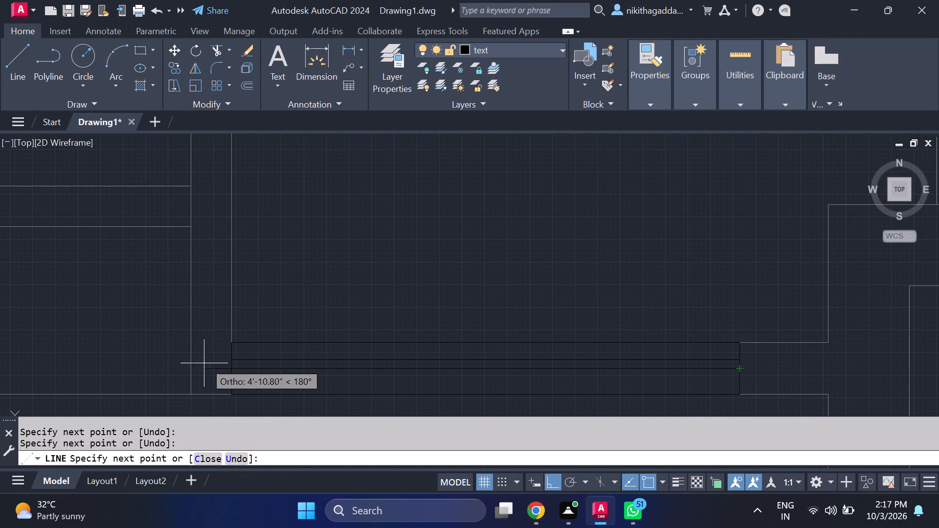
{"action": "left_click", "coordinate": [230, 372]}
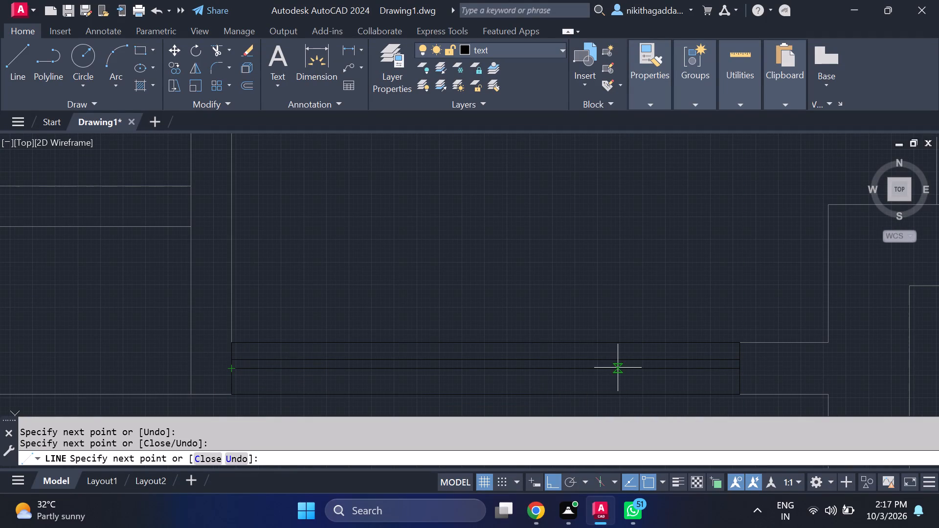
{"action": "key", "text": "Escape"}
Move the two glazing lines together slightly south to centre them within the window outline.
{"action": "scroll", "coordinate": [618, 365], "scroll_direction": "down", "scroll_amount": 4}
{"action": "middle_click_drag", "start_coordinate": [667, 383], "coordinate": [639, 305]}
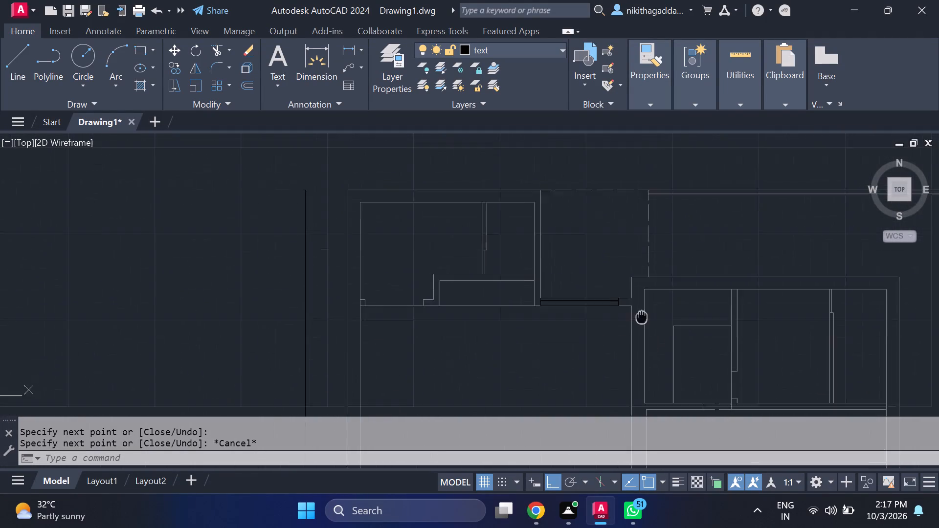
{"action": "middle_click_drag", "start_coordinate": [639, 305], "coordinate": [622, 254]}
{"action": "scroll", "coordinate": [576, 227], "scroll_direction": "up", "scroll_amount": 4}
{"action": "scroll", "coordinate": [497, 281], "scroll_direction": "up", "scroll_amount": 2}
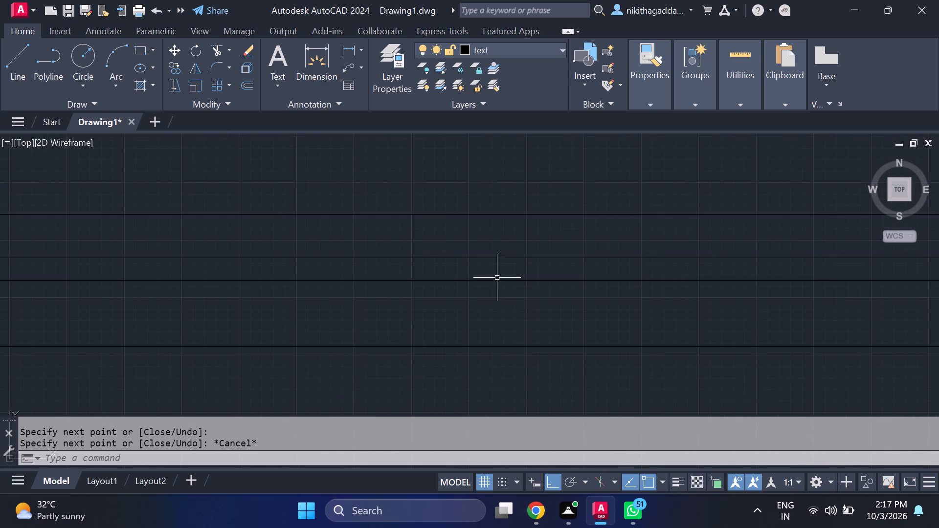
{"action": "left_click", "coordinate": [506, 251]}
{"action": "left_click", "coordinate": [438, 298]}
{"action": "scroll", "coordinate": [450, 290], "scroll_direction": "down", "scroll_amount": 4}
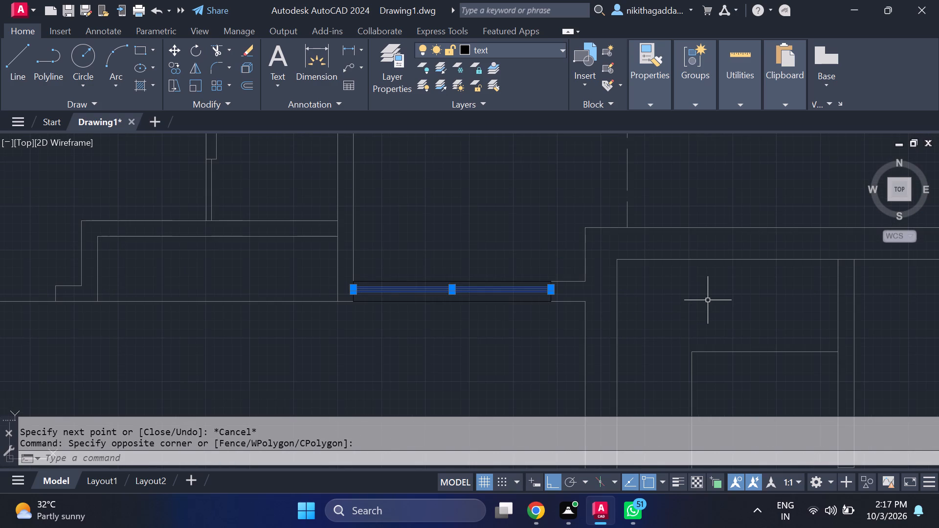
{"action": "key", "text": "m"}
{"action": "key", "text": "Return"}
{"action": "scroll", "coordinate": [556, 304], "scroll_direction": "up", "scroll_amount": 1}
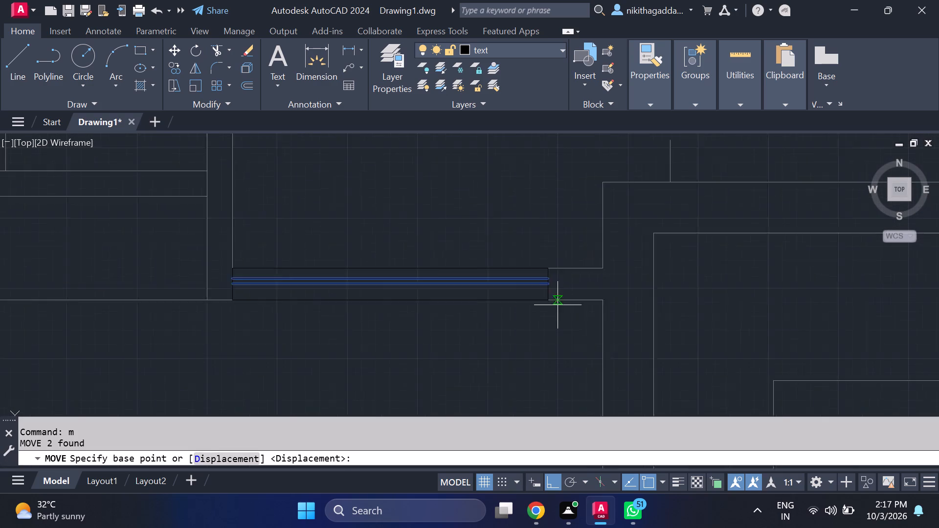
{"action": "scroll", "coordinate": [558, 306], "scroll_direction": "up", "scroll_amount": 4}
{"action": "left_click", "coordinate": [523, 249]}
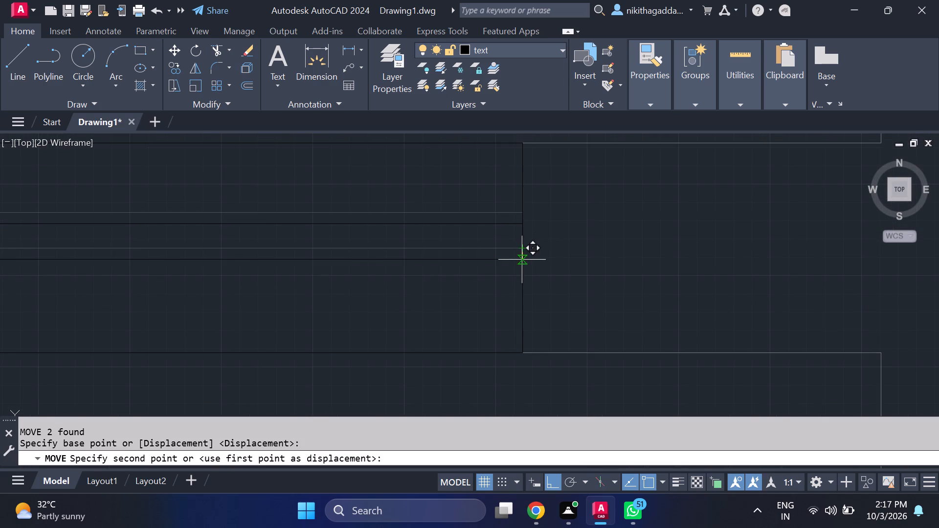
{"action": "left_click", "coordinate": [522, 265]}
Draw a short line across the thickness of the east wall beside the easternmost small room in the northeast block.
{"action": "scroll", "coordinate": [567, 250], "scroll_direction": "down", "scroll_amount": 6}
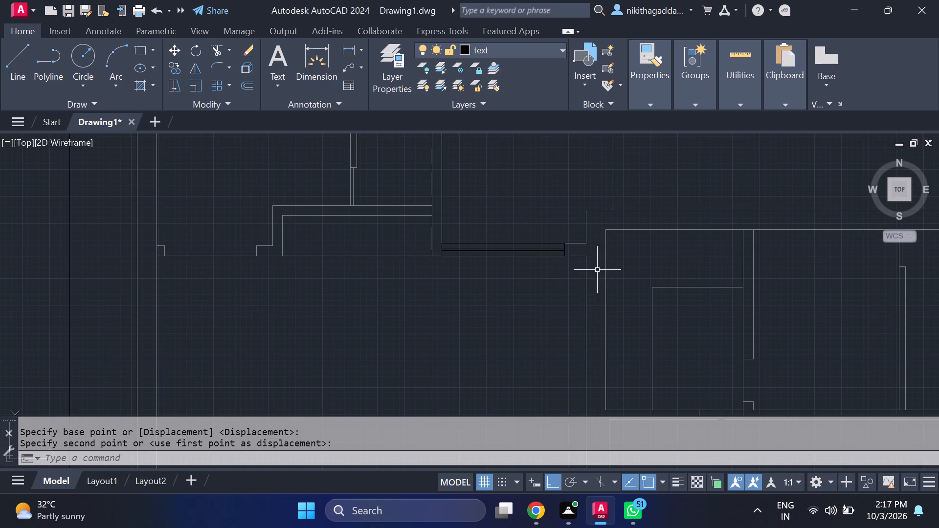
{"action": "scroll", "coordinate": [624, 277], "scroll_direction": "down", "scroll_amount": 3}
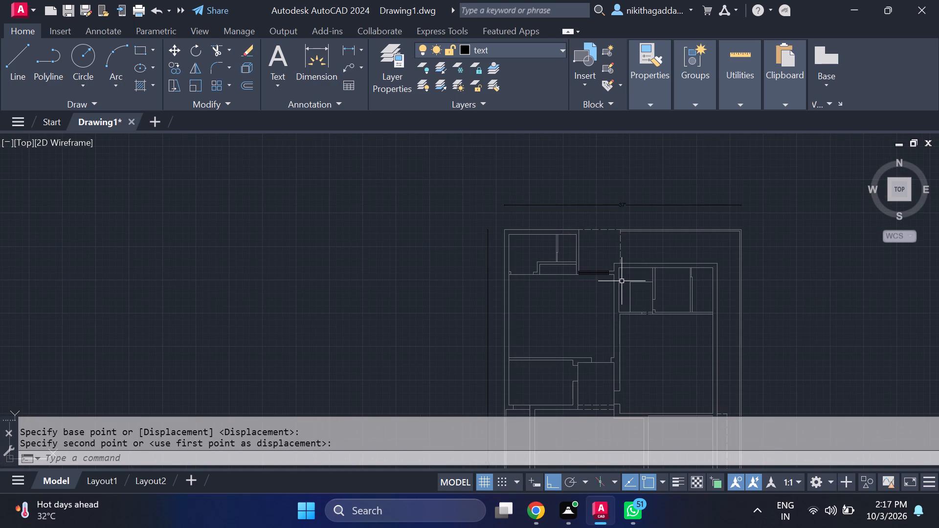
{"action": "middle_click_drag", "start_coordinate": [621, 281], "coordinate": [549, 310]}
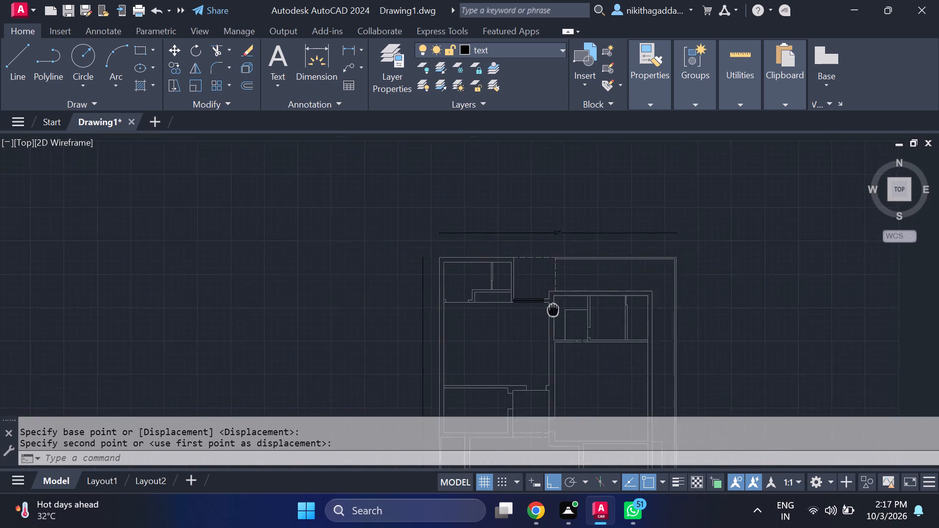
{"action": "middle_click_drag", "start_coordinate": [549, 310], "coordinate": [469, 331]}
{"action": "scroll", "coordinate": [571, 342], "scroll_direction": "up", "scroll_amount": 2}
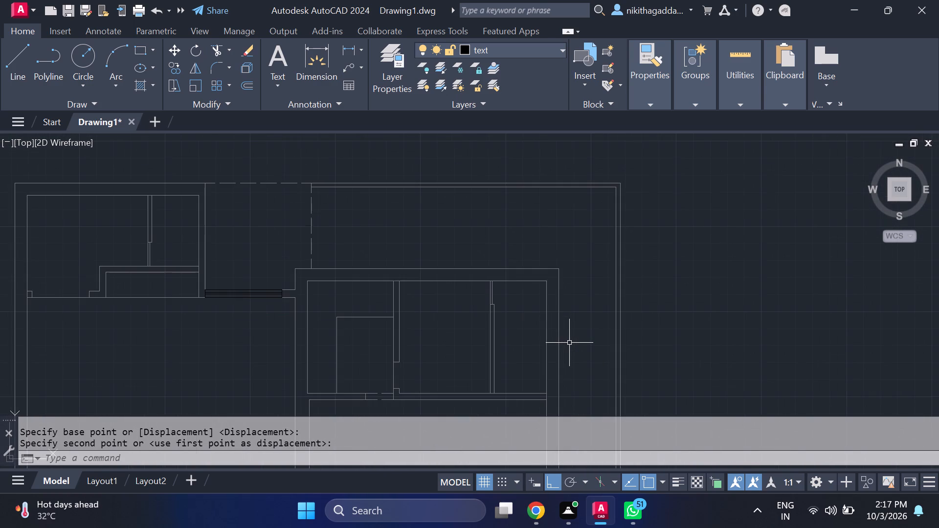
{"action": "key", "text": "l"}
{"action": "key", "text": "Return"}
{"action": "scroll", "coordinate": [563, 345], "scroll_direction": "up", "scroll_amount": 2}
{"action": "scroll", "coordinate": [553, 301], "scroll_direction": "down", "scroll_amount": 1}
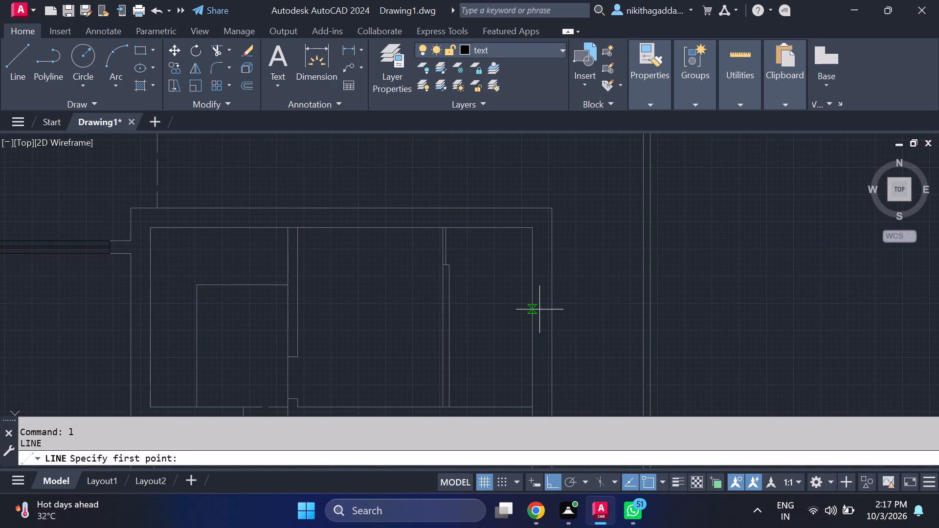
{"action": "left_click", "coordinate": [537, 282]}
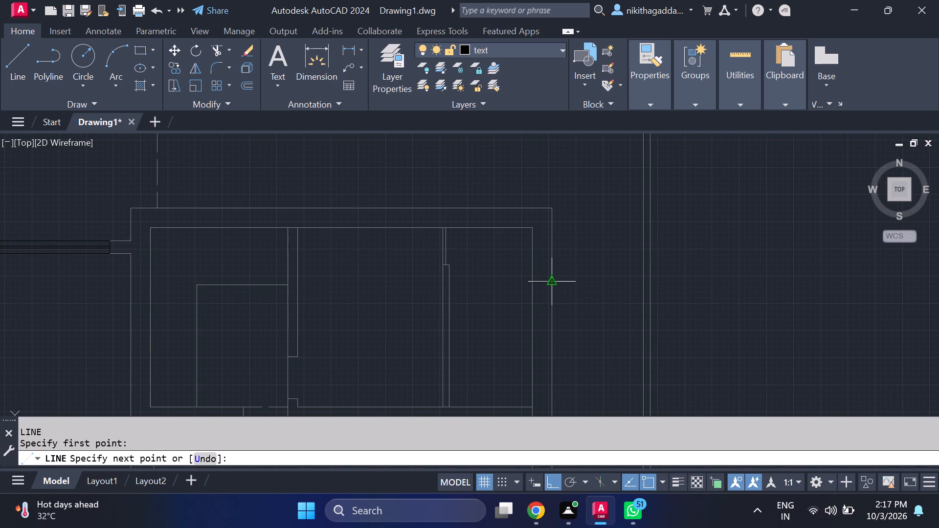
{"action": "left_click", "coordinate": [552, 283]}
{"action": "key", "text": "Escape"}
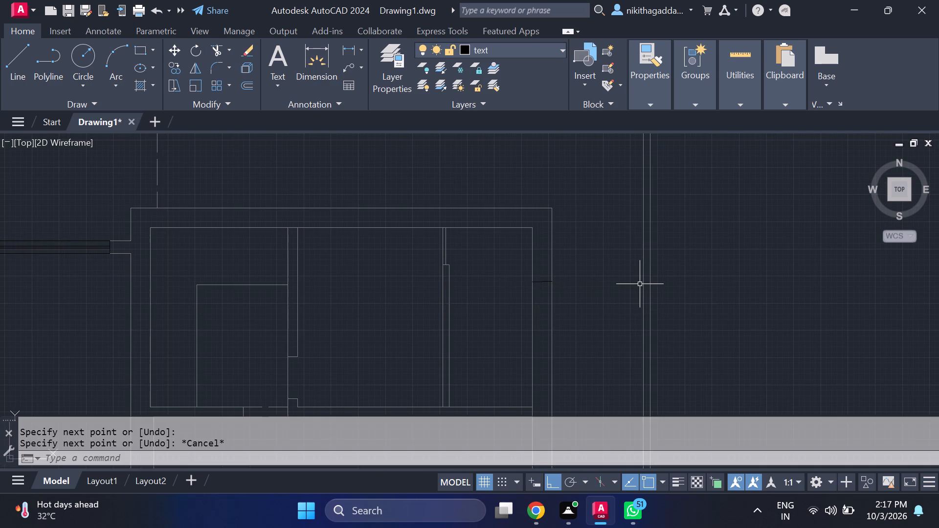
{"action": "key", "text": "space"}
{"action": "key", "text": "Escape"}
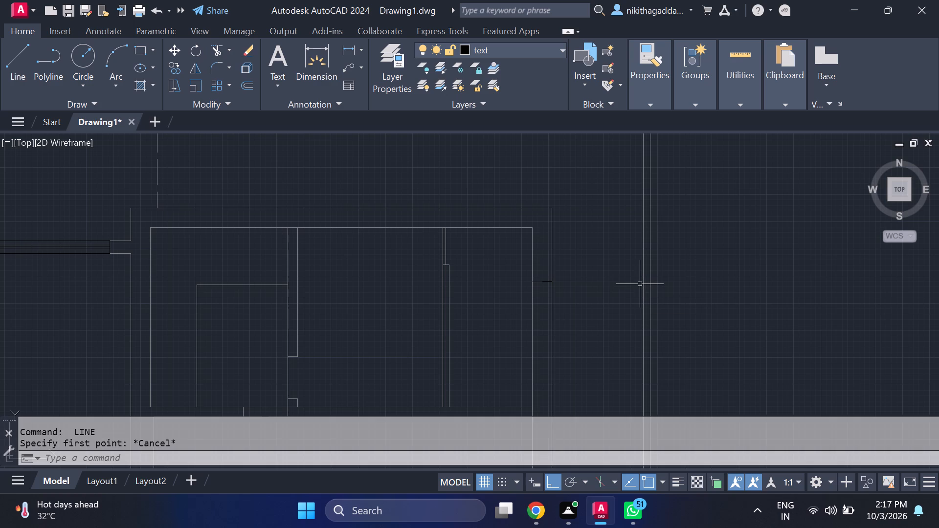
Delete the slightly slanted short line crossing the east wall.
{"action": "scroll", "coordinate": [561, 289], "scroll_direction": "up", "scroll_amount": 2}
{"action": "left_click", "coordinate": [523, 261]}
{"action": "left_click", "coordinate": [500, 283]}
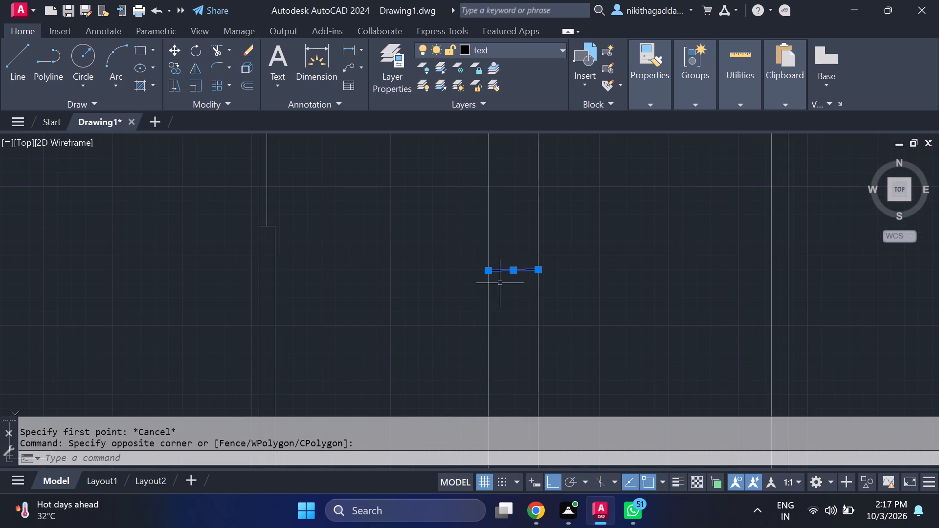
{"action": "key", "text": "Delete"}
With Ortho on, draw a closed rectangular window outline across the east wall thickness beside the easternmost small northeast room.
{"action": "key", "text": "l"}
{"action": "key", "text": "Return"}
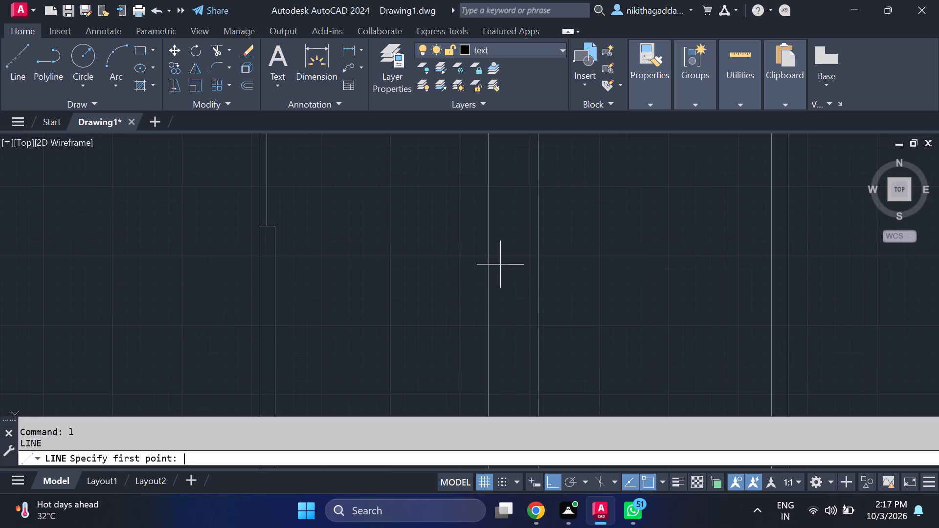
{"action": "key", "text": "F8"}
{"action": "key", "text": "F8"}
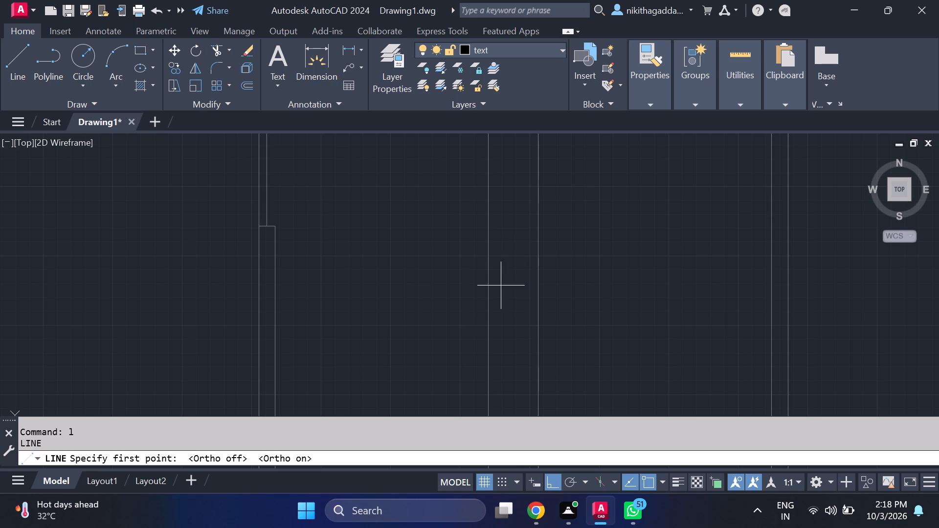
{"action": "scroll", "coordinate": [500, 305], "scroll_direction": "down", "scroll_amount": 5}
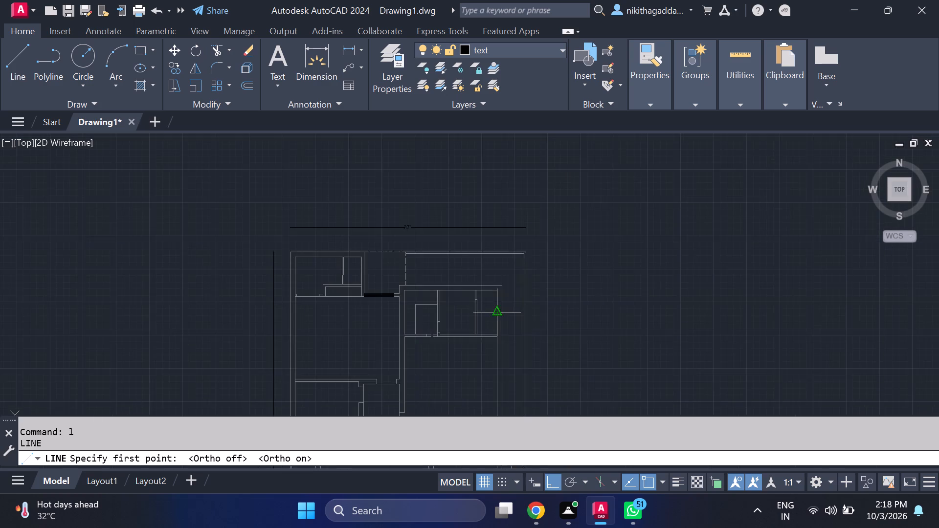
{"action": "scroll", "coordinate": [497, 310], "scroll_direction": "up", "scroll_amount": 2}
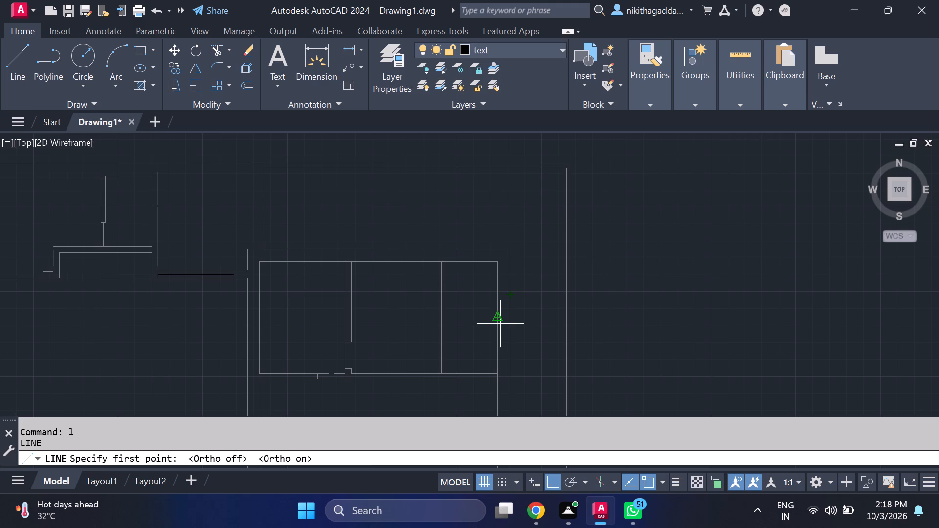
{"action": "left_click", "coordinate": [500, 321]}
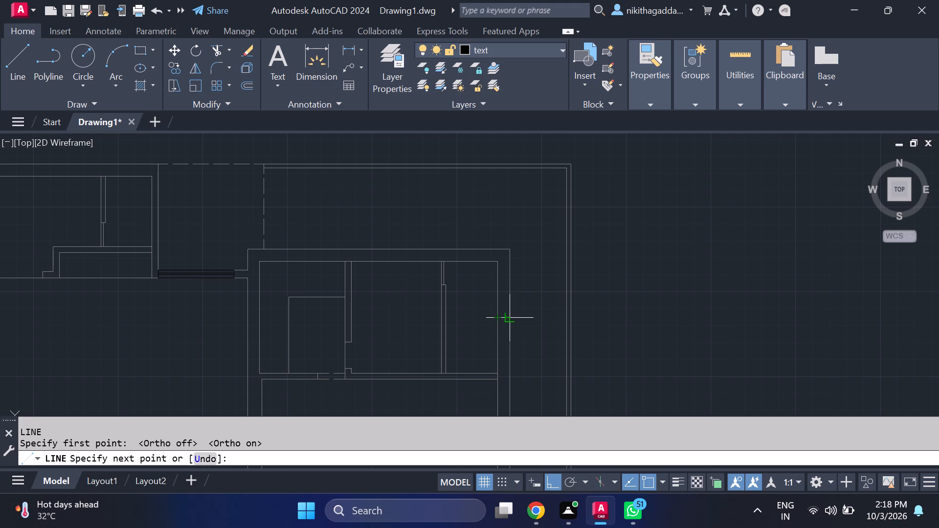
{"action": "left_click", "coordinate": [514, 320]}
{"action": "scroll", "coordinate": [510, 296], "scroll_direction": "up", "scroll_amount": 2}
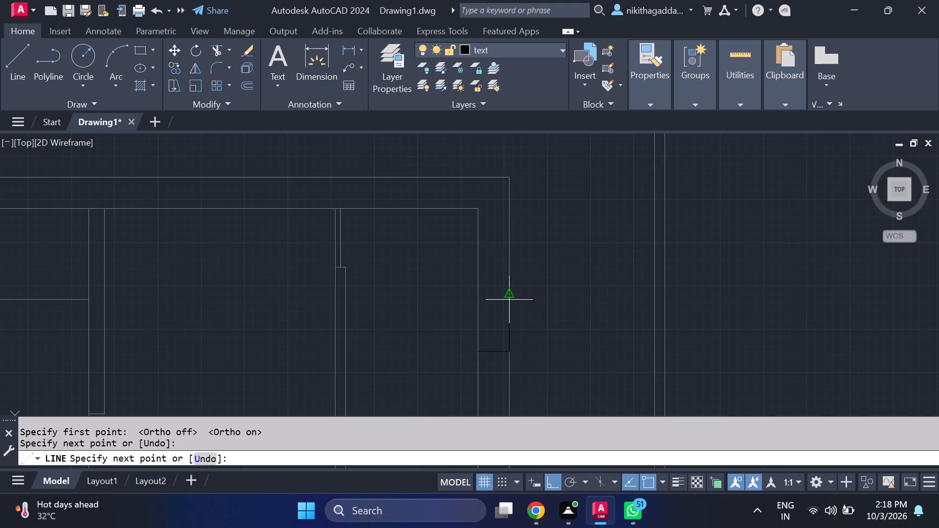
{"action": "left_click", "coordinate": [509, 300]}
{"action": "left_click", "coordinate": [478, 298]}
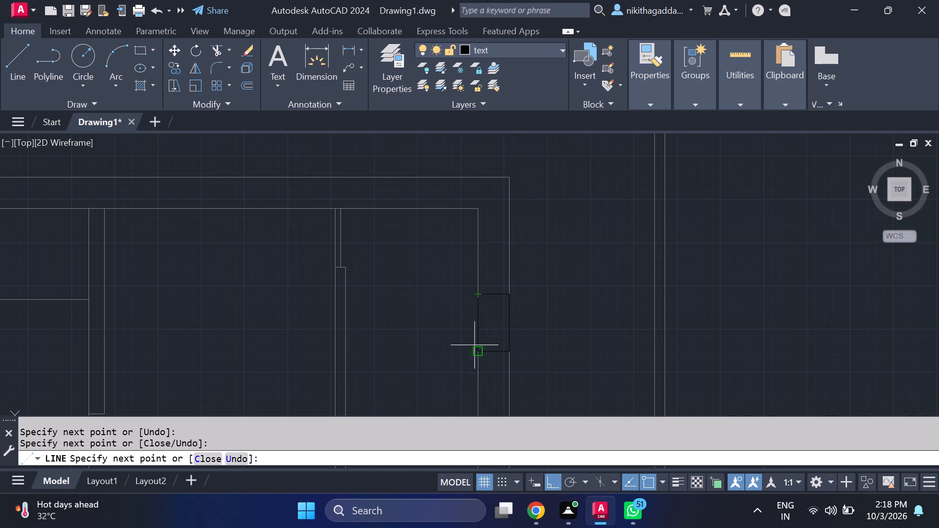
{"action": "left_click", "coordinate": [475, 349]}
Draw two parallel vertical glazing lines inside the small east wall window outline, spanning between its short ends.
{"action": "scroll", "coordinate": [492, 354], "scroll_direction": "up", "scroll_amount": 2}
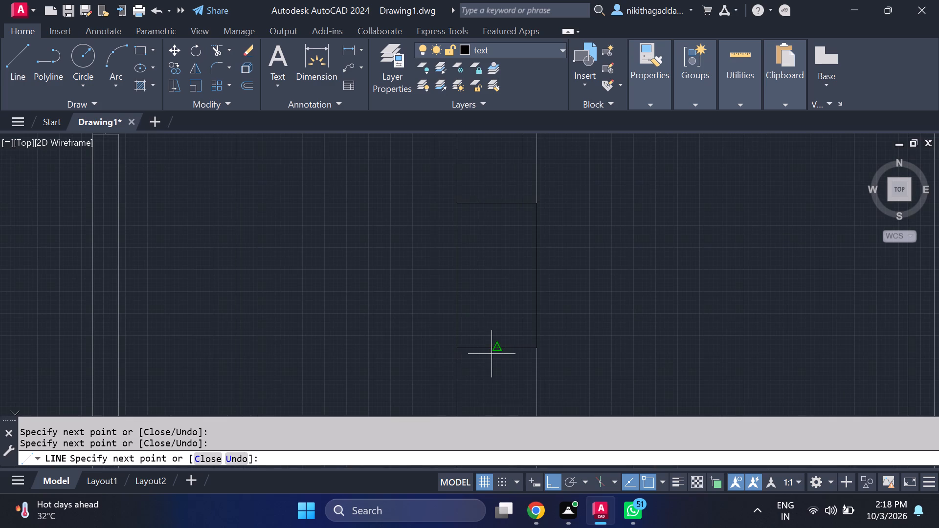
{"action": "scroll", "coordinate": [497, 352], "scroll_direction": "up", "scroll_amount": 2}
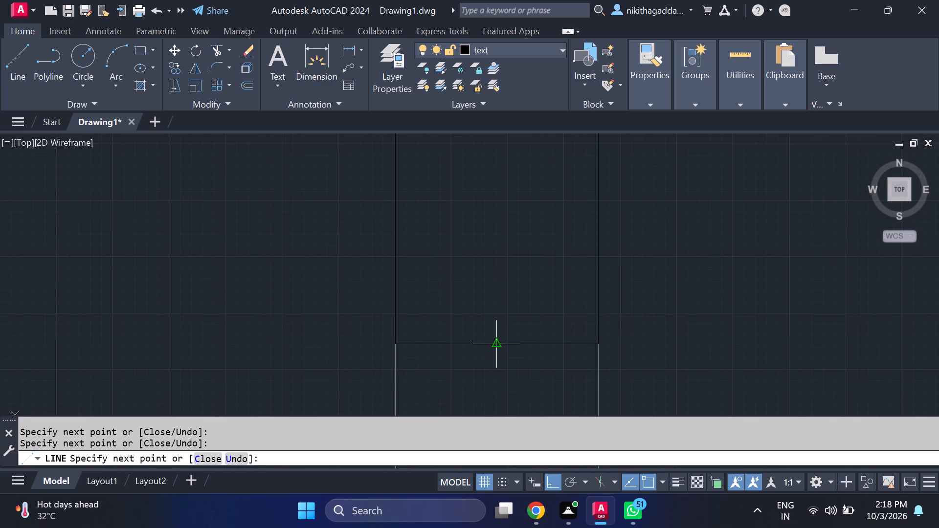
{"action": "left_click", "coordinate": [489, 343]}
{"action": "scroll", "coordinate": [497, 215], "scroll_direction": "down", "scroll_amount": 1}
{"action": "middle_click_drag", "start_coordinate": [497, 221], "coordinate": [483, 335]}
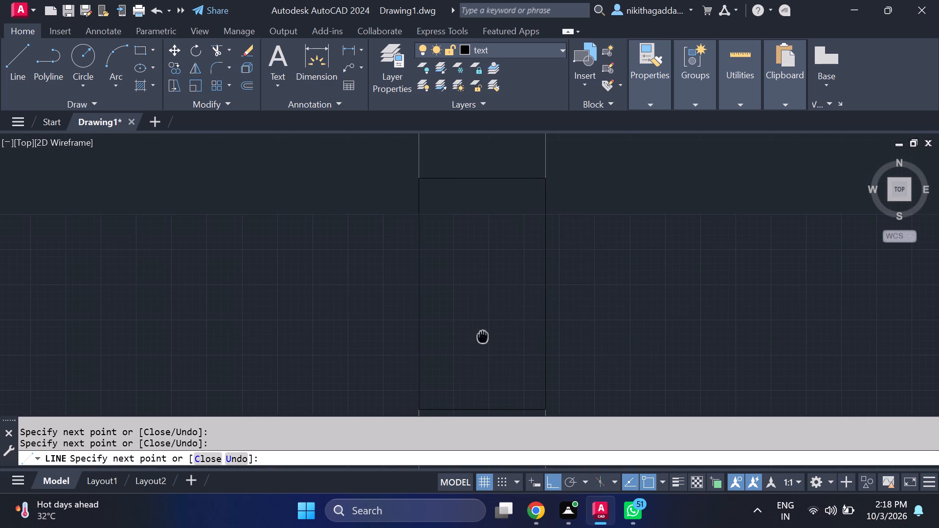
{"action": "left_click", "coordinate": [479, 183]}
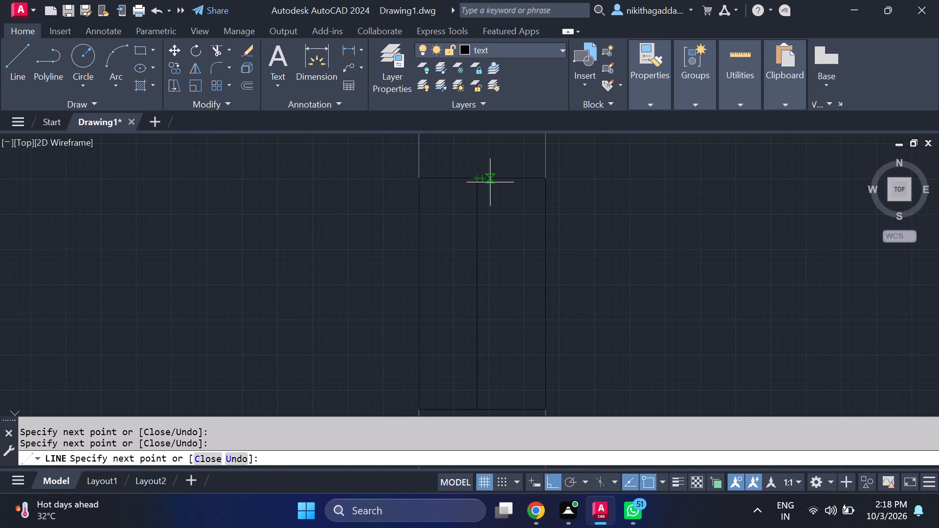
{"action": "left_click", "coordinate": [491, 182]}
{"action": "scroll", "coordinate": [496, 261], "scroll_direction": "down", "scroll_amount": 4}
{"action": "scroll", "coordinate": [495, 327], "scroll_direction": "up", "scroll_amount": 4}
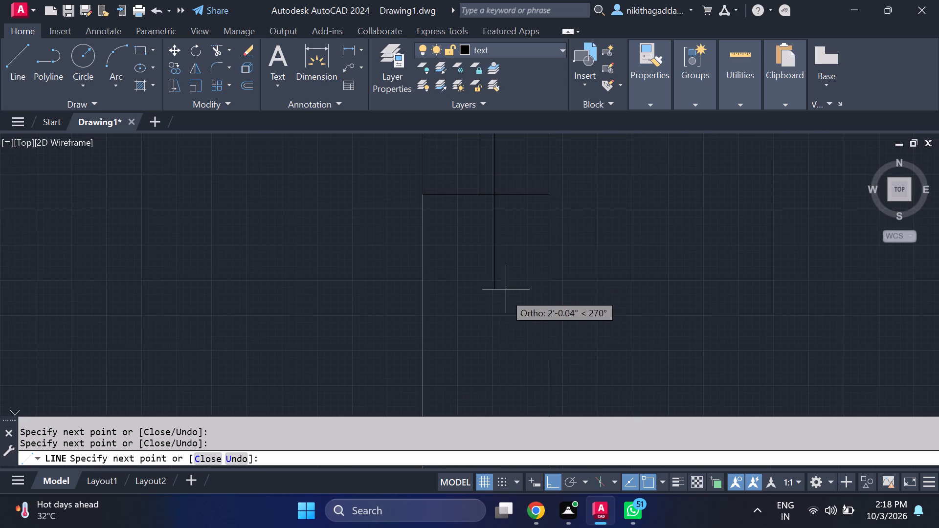
{"action": "left_click", "coordinate": [500, 198]}
{"action": "scroll", "coordinate": [671, 199], "scroll_direction": "down", "scroll_amount": 6}
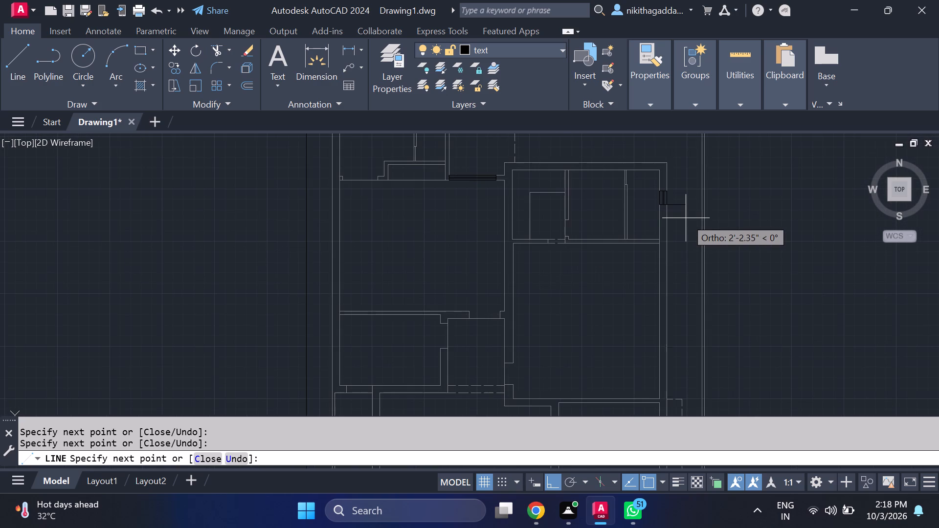
{"action": "key", "text": "Return"}
Draw a long closed rectangular window outline within the east wall of the large room south of the small northeast rooms.
{"action": "key", "text": "Return"}
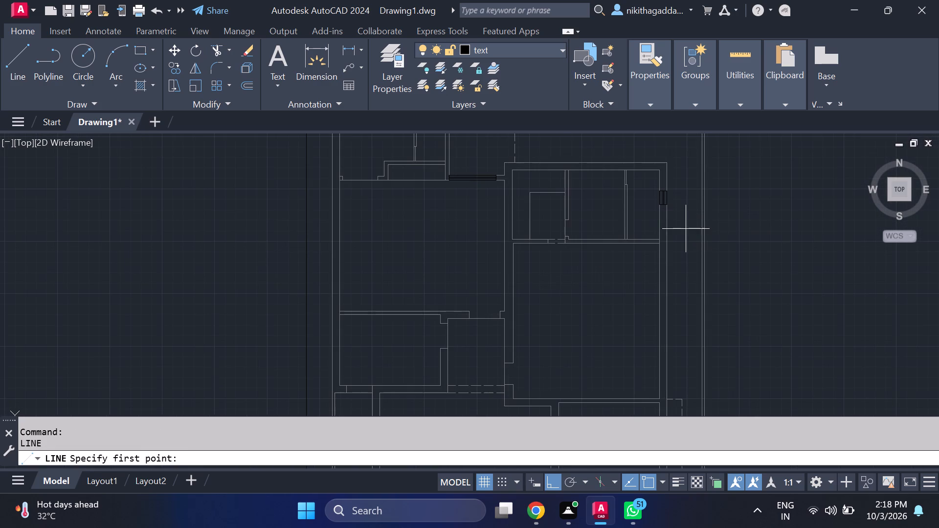
{"action": "middle_click_drag", "start_coordinate": [686, 230], "coordinate": [613, 215]}
{"action": "scroll", "coordinate": [585, 222], "scroll_direction": "up", "scroll_amount": 2}
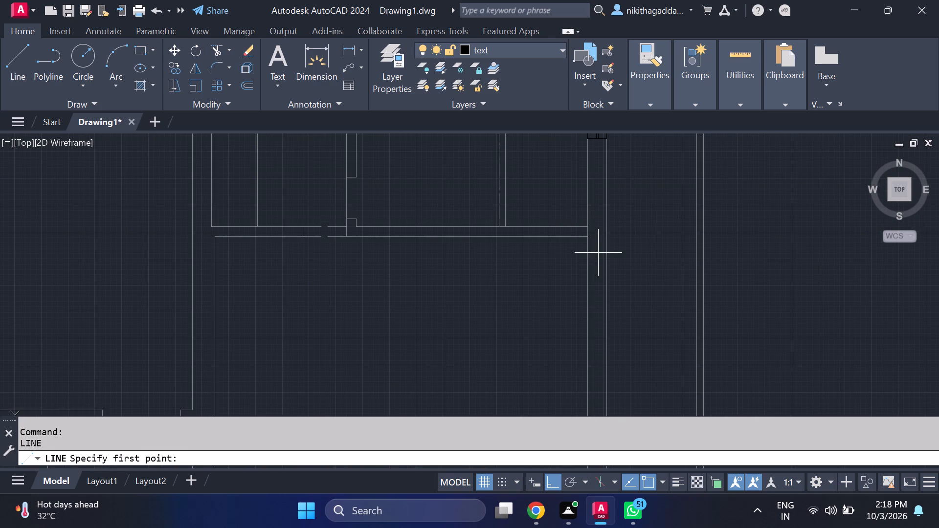
{"action": "left_click", "coordinate": [590, 285]}
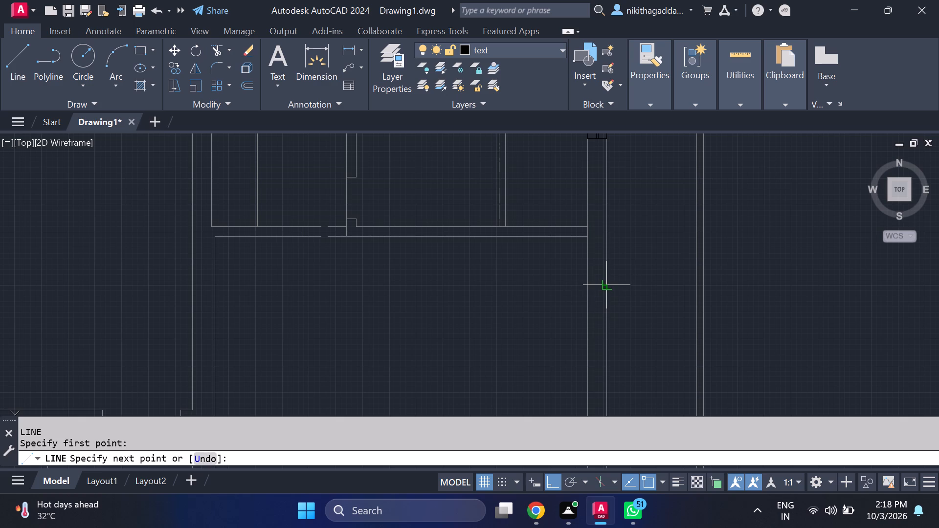
{"action": "left_click", "coordinate": [610, 287]}
{"action": "middle_click_drag", "start_coordinate": [618, 374], "coordinate": [593, 220]}
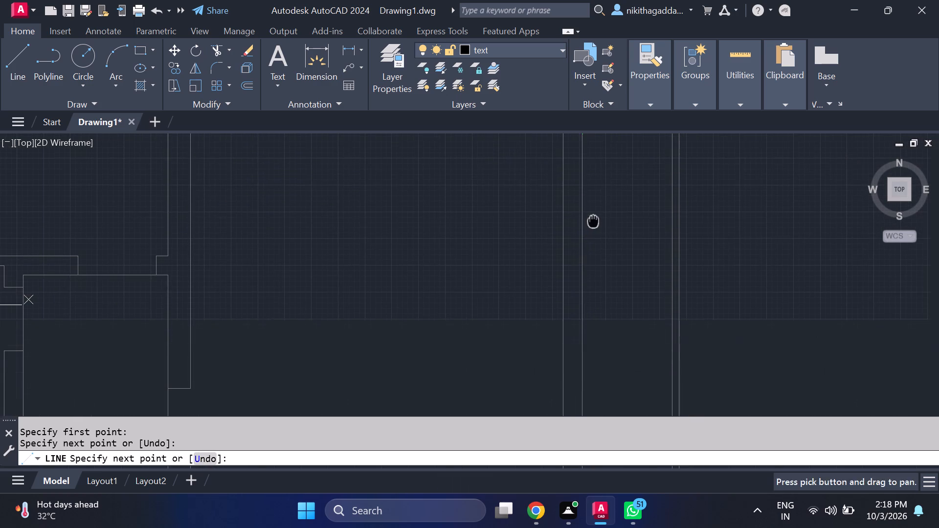
{"action": "scroll", "coordinate": [598, 228], "scroll_direction": "down", "scroll_amount": 3}
{"action": "scroll", "coordinate": [592, 271], "scroll_direction": "up", "scroll_amount": 2}
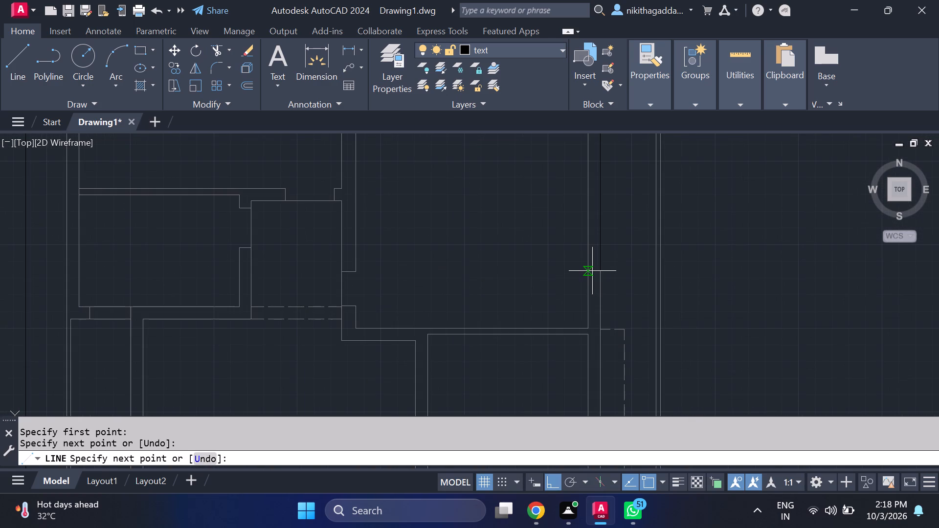
{"action": "scroll", "coordinate": [600, 244], "scroll_direction": "up", "scroll_amount": 2}
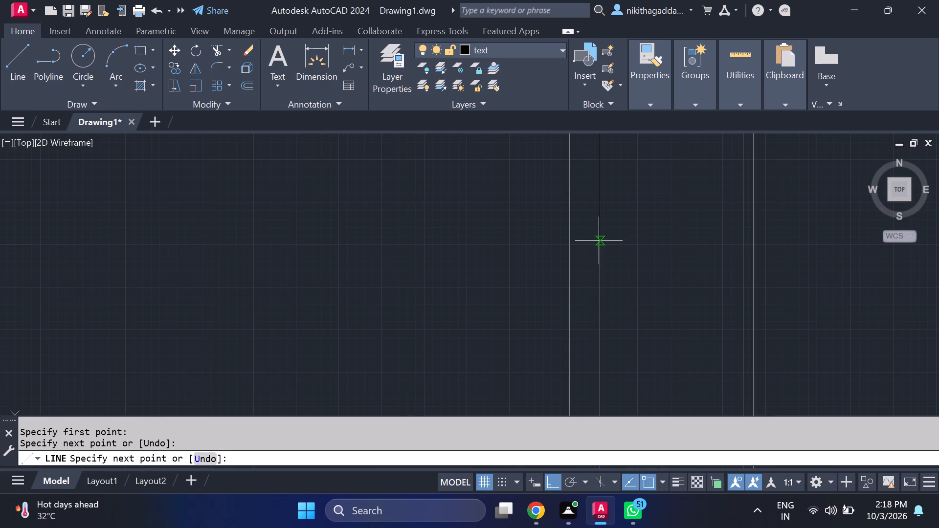
{"action": "left_click", "coordinate": [599, 241]}
{"action": "left_click", "coordinate": [567, 242]}
{"action": "scroll", "coordinate": [580, 190], "scroll_direction": "down", "scroll_amount": 2}
{"action": "middle_click_drag", "start_coordinate": [580, 190], "coordinate": [586, 352]}
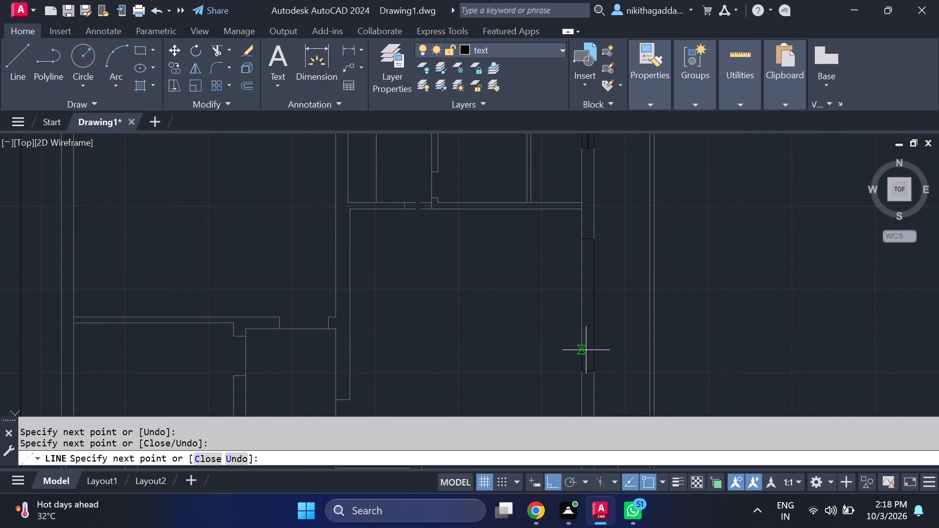
{"action": "scroll", "coordinate": [582, 292], "scroll_direction": "up", "scroll_amount": 1}
{"action": "scroll", "coordinate": [582, 234], "scroll_direction": "up", "scroll_amount": 2}
{"action": "left_click", "coordinate": [581, 170]}
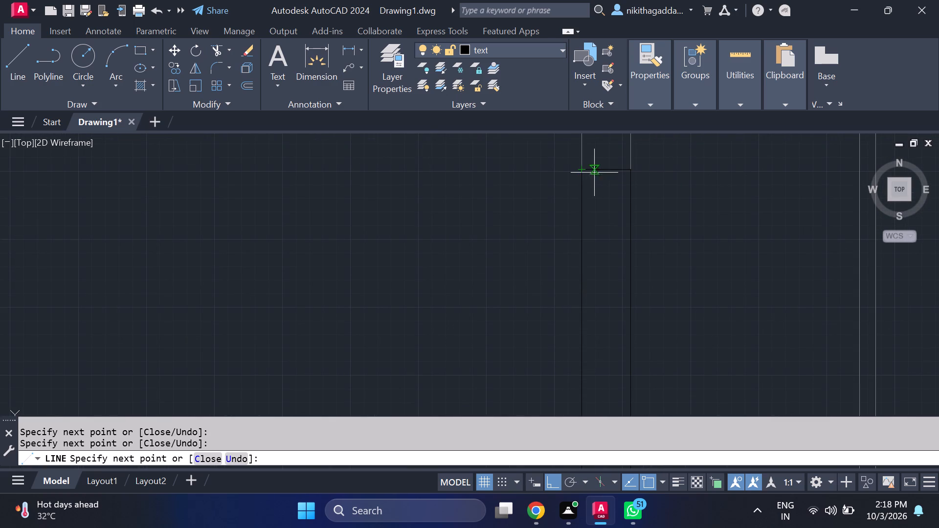
Draw two parallel vertical glazing lines inside the long east wall window outline of the large room, spanning between its short ends.
{"action": "scroll", "coordinate": [605, 169], "scroll_direction": "up", "scroll_amount": 2}
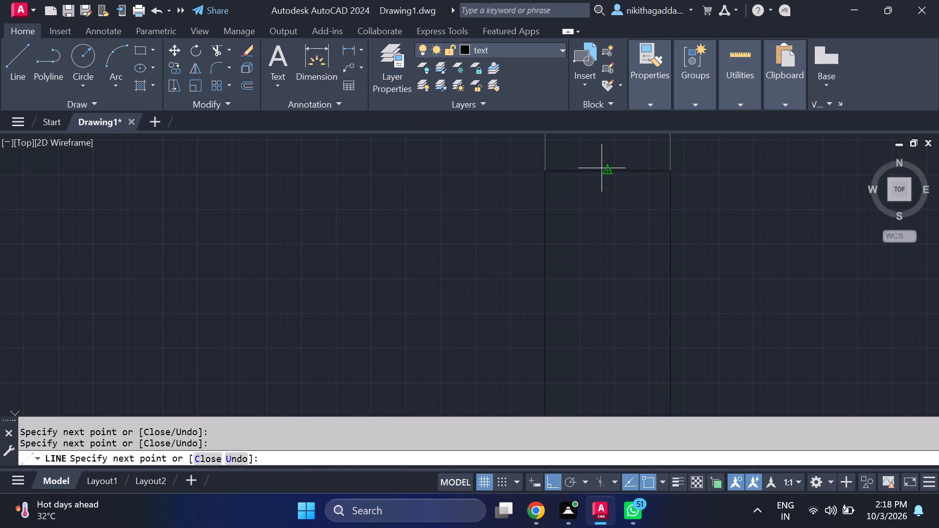
{"action": "left_click", "coordinate": [598, 169]}
{"action": "scroll", "coordinate": [639, 258], "scroll_direction": "down", "scroll_amount": 4}
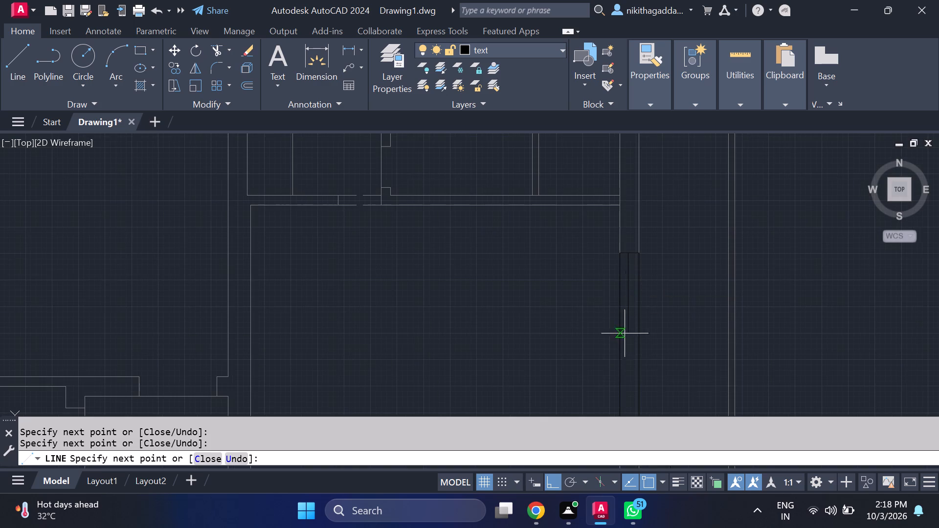
{"action": "middle_click_drag", "start_coordinate": [630, 377], "coordinate": [601, 272]}
{"action": "scroll", "coordinate": [601, 364], "scroll_direction": "up", "scroll_amount": 2}
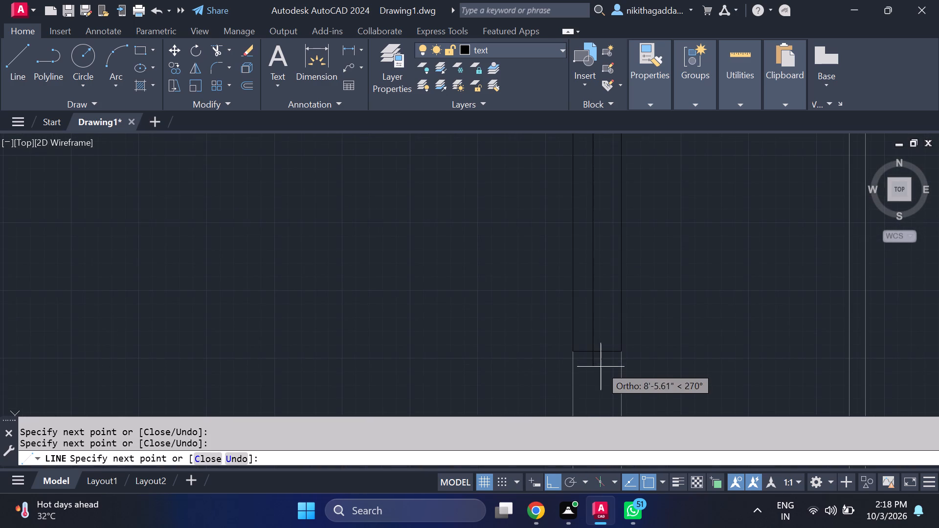
{"action": "left_click", "coordinate": [593, 354]}
{"action": "scroll", "coordinate": [601, 353], "scroll_direction": "up", "scroll_amount": 2}
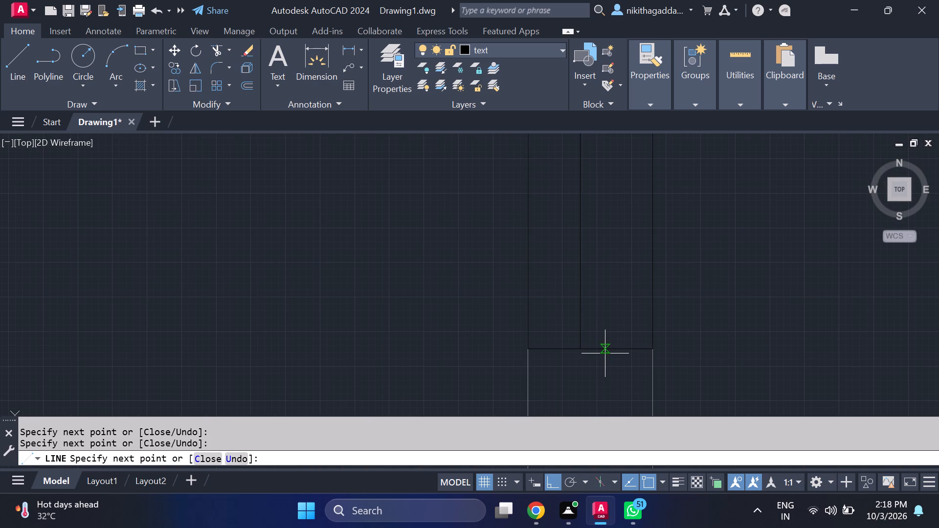
{"action": "left_click", "coordinate": [601, 350]}
{"action": "scroll", "coordinate": [604, 219], "scroll_direction": "down", "scroll_amount": 2}
{"action": "middle_click_drag", "start_coordinate": [604, 219], "coordinate": [609, 371]}
{"action": "middle_click_drag", "start_coordinate": [606, 186], "coordinate": [618, 361]}
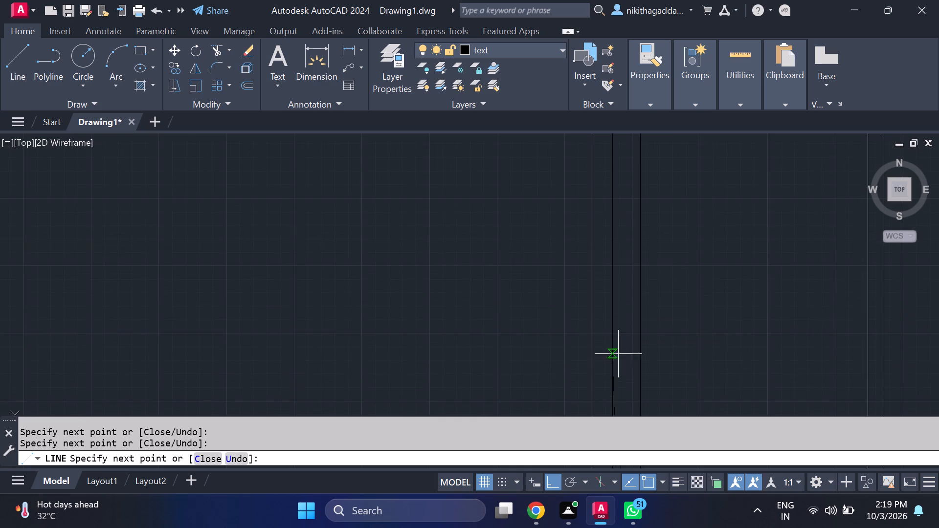
{"action": "middle_click_drag", "start_coordinate": [618, 222], "coordinate": [620, 384]}
{"action": "scroll", "coordinate": [622, 223], "scroll_direction": "up", "scroll_amount": 2}
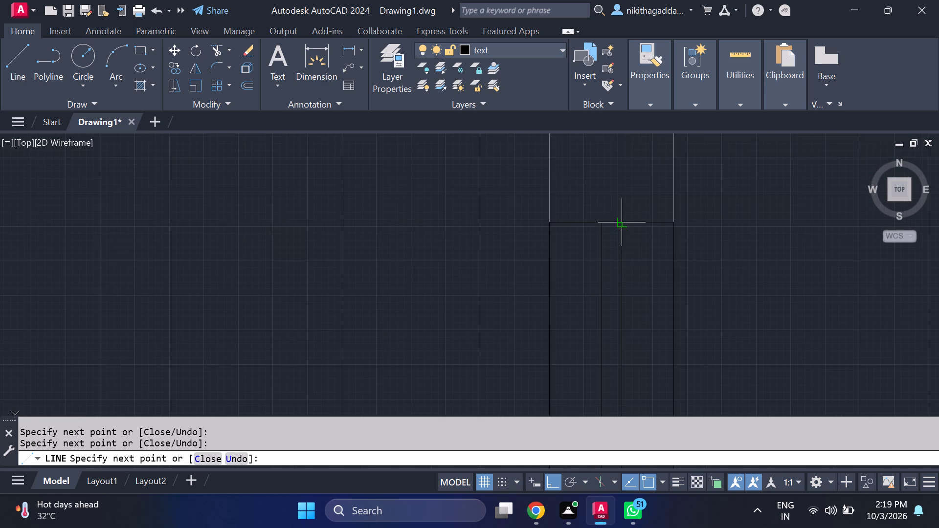
{"action": "left_click", "coordinate": [622, 225]}
{"action": "scroll", "coordinate": [799, 268], "scroll_direction": "down", "scroll_amount": 4}
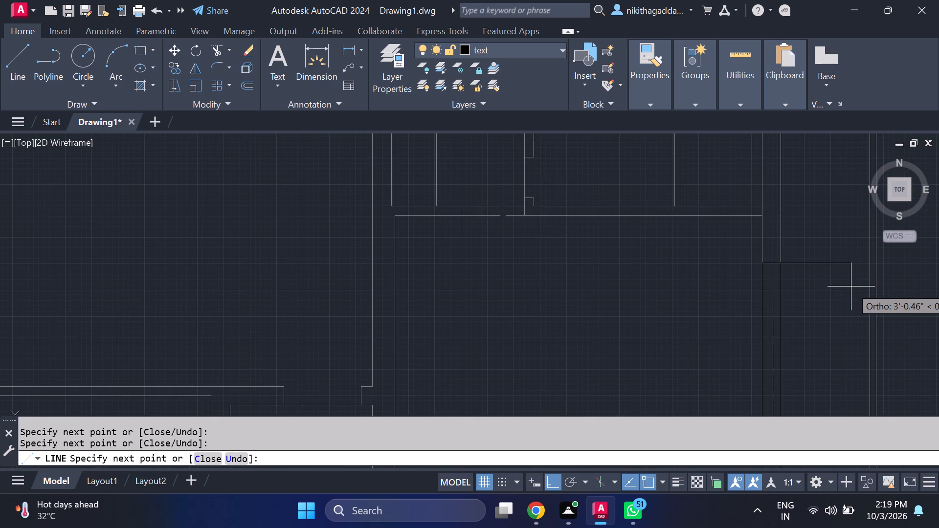
{"action": "key", "text": "Return"}
Draw a closed rectangular window outline within the east wall of the room directly north of the staircase.
{"action": "key", "text": "Return"}
{"action": "scroll", "coordinate": [841, 285], "scroll_direction": "down", "scroll_amount": 4}
{"action": "middle_click_drag", "start_coordinate": [847, 348], "coordinate": [758, 294]}
{"action": "scroll", "coordinate": [747, 274], "scroll_direction": "up", "scroll_amount": 2}
{"action": "middle_click_drag", "start_coordinate": [765, 291], "coordinate": [743, 225]}
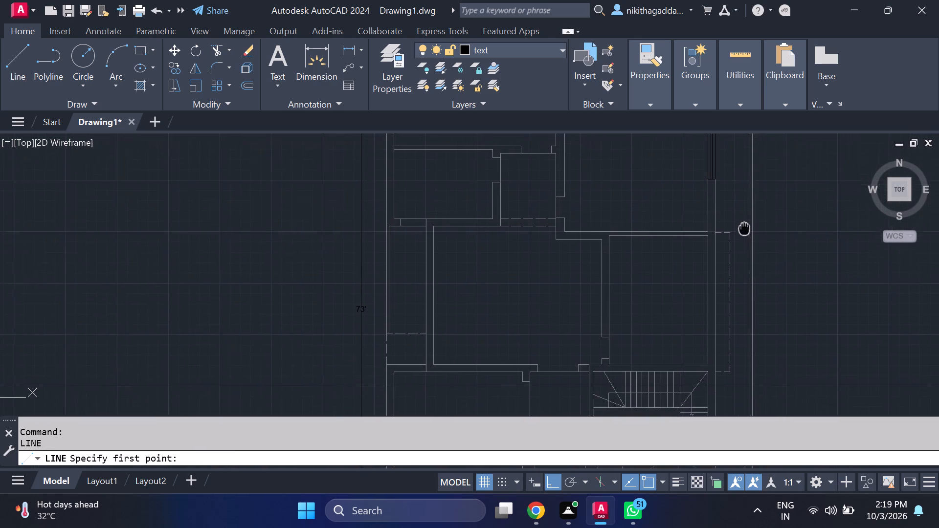
{"action": "middle_click_drag", "start_coordinate": [743, 225], "coordinate": [738, 203]}
{"action": "scroll", "coordinate": [701, 251], "scroll_direction": "up", "scroll_amount": 2}
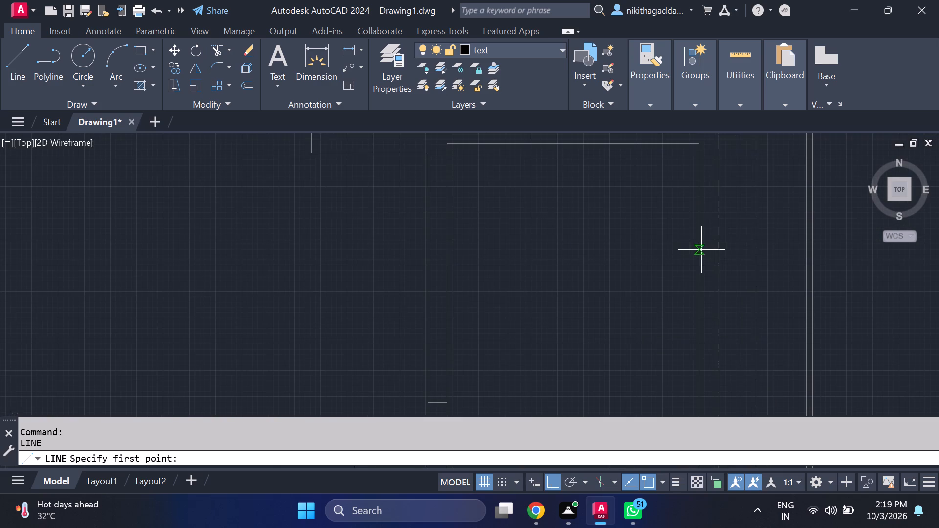
{"action": "left_click", "coordinate": [699, 208]}
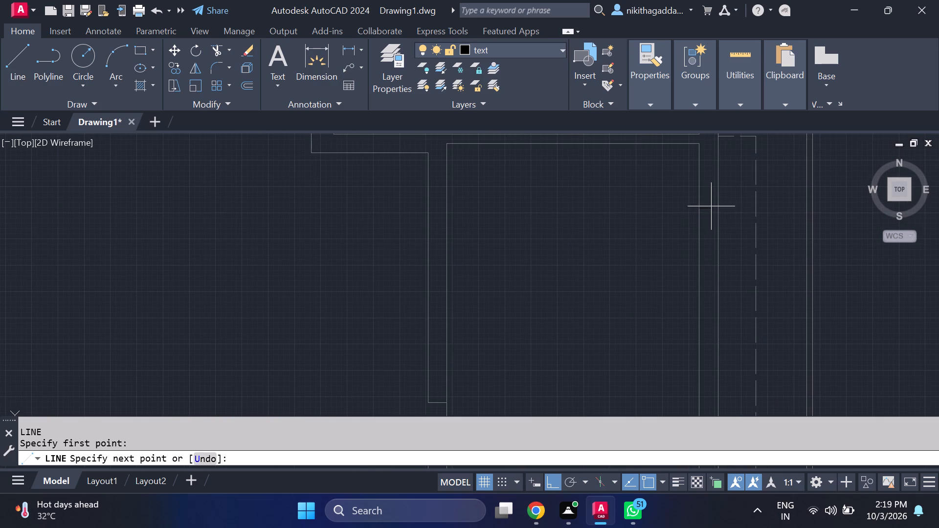
{"action": "left_click", "coordinate": [718, 206]}
{"action": "scroll", "coordinate": [720, 349], "scroll_direction": "down", "scroll_amount": 1}
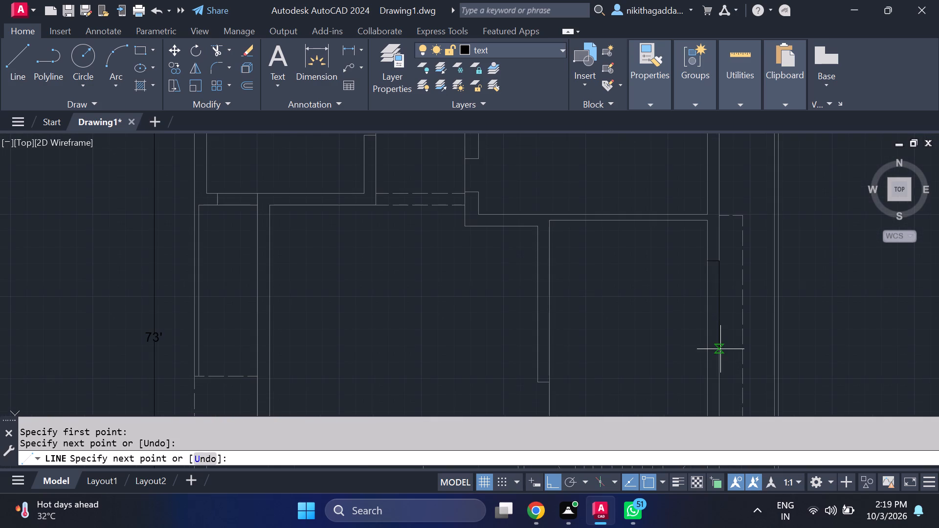
{"action": "scroll", "coordinate": [718, 344], "scroll_direction": "up", "scroll_amount": 1}
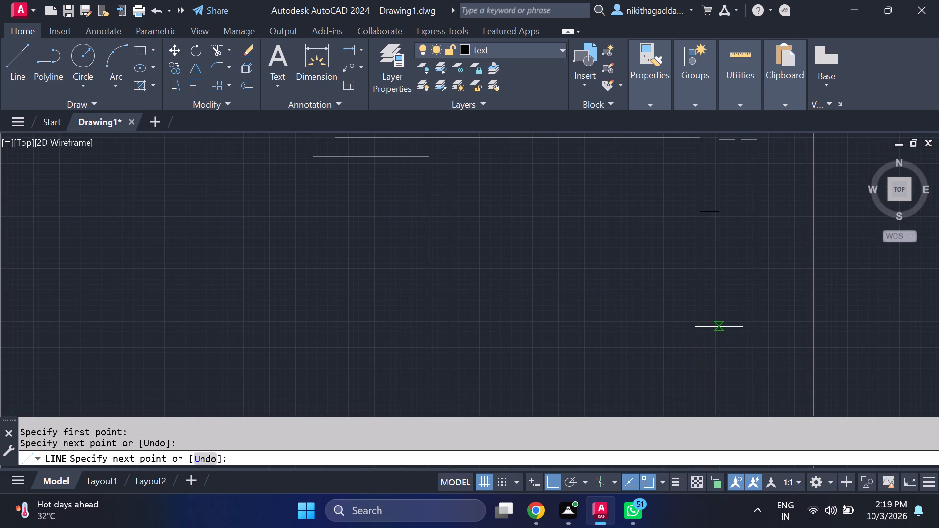
{"action": "left_click", "coordinate": [722, 322]}
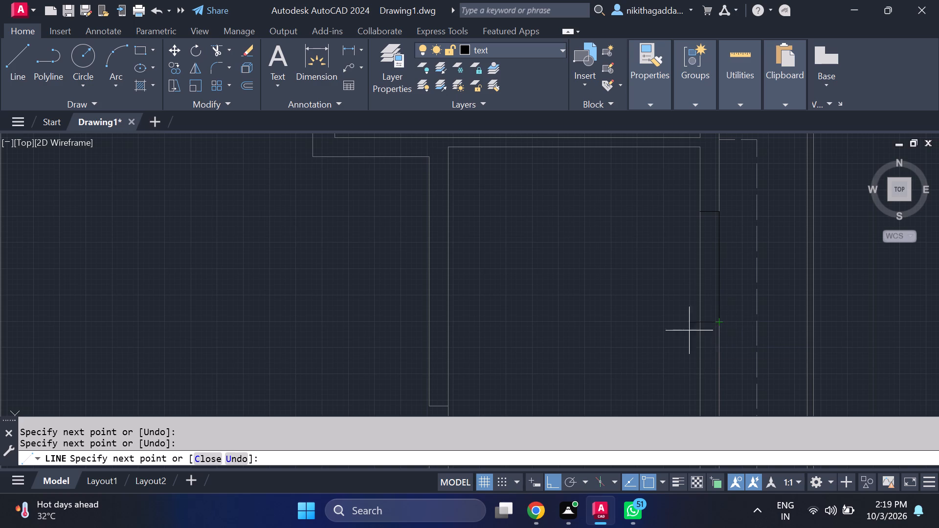
{"action": "left_click", "coordinate": [701, 319]}
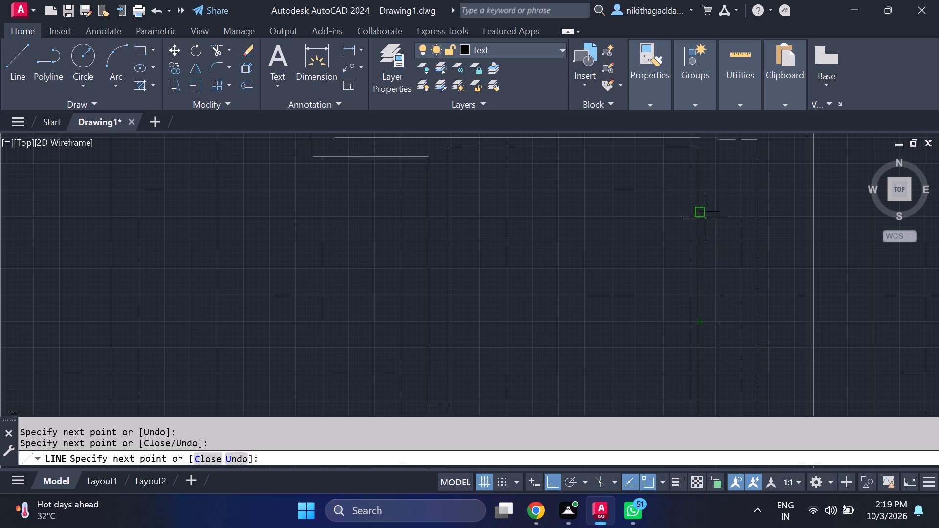
{"action": "left_click", "coordinate": [703, 215]}
Draw two parallel vertical glazing lines inside the window outline of the room north of the staircase, spanning between its short ends.
{"action": "scroll", "coordinate": [706, 219], "scroll_direction": "up", "scroll_amount": 3}
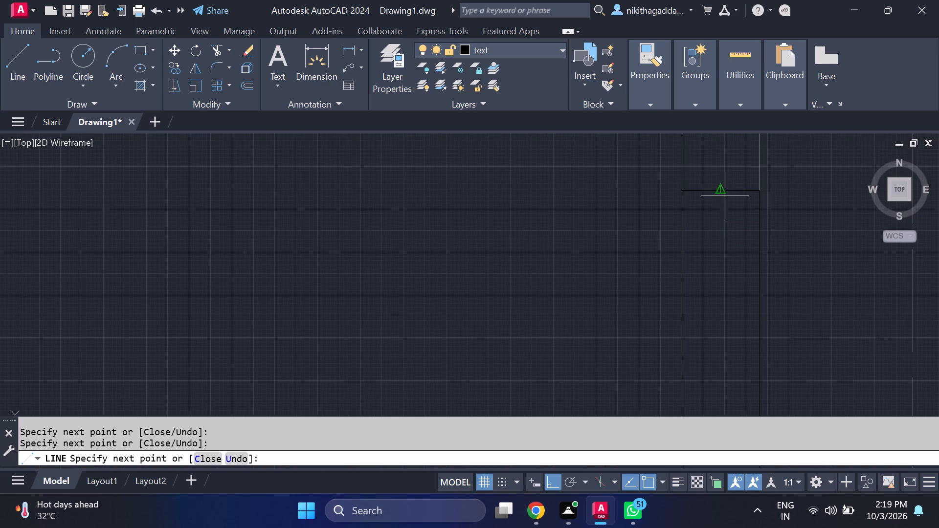
{"action": "left_click", "coordinate": [712, 192]}
{"action": "scroll", "coordinate": [708, 288], "scroll_direction": "down", "scroll_amount": 3}
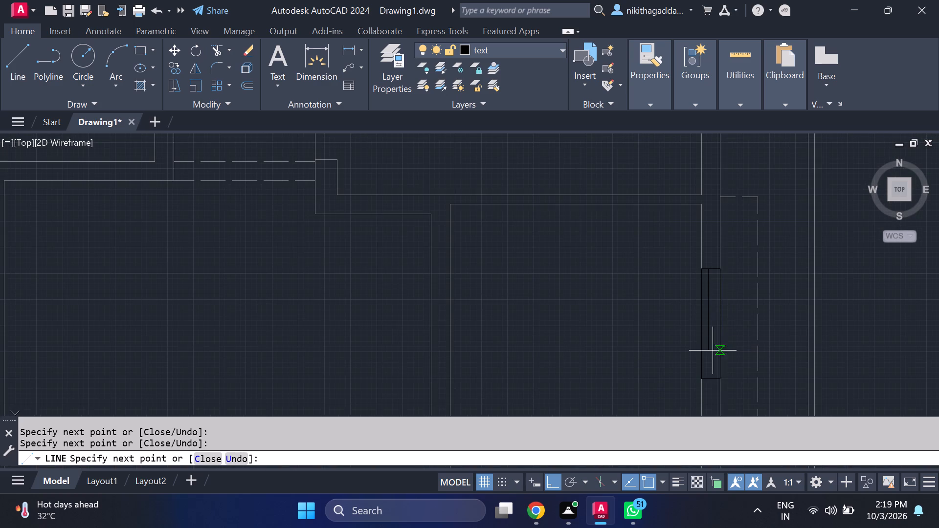
{"action": "scroll", "coordinate": [714, 385], "scroll_direction": "up", "scroll_amount": 3}
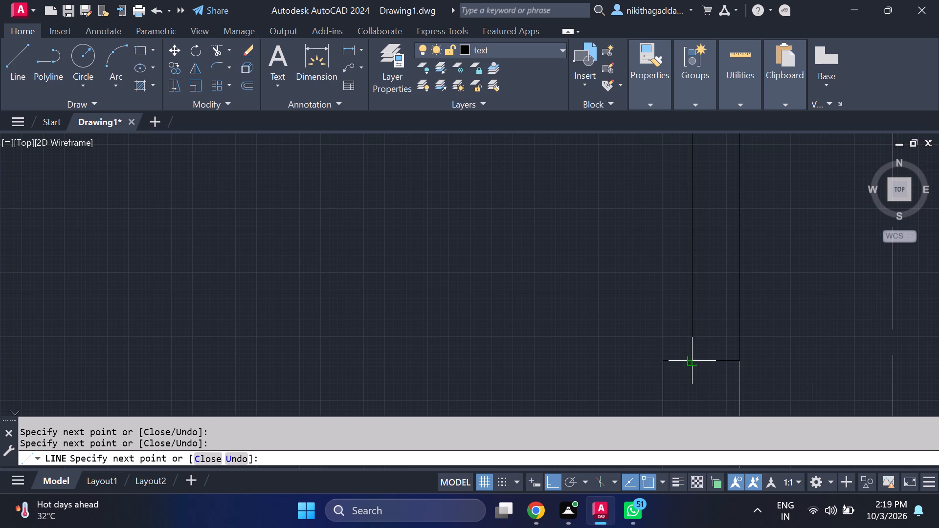
{"action": "left_click", "coordinate": [693, 360]}
{"action": "scroll", "coordinate": [707, 361], "scroll_direction": "up", "scroll_amount": 2}
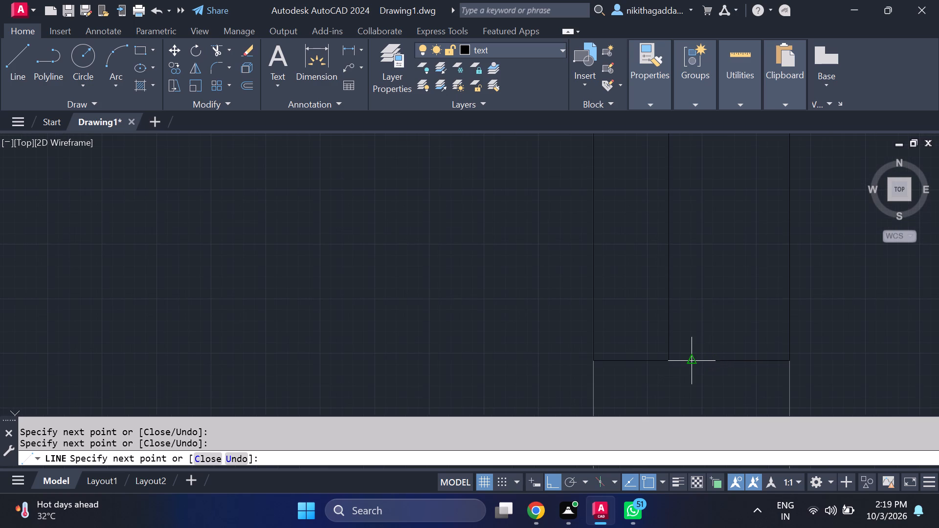
{"action": "left_click", "coordinate": [702, 361]}
{"action": "scroll", "coordinate": [702, 229], "scroll_direction": "down", "scroll_amount": 2}
{"action": "middle_click_drag", "start_coordinate": [702, 229], "coordinate": [702, 229]}
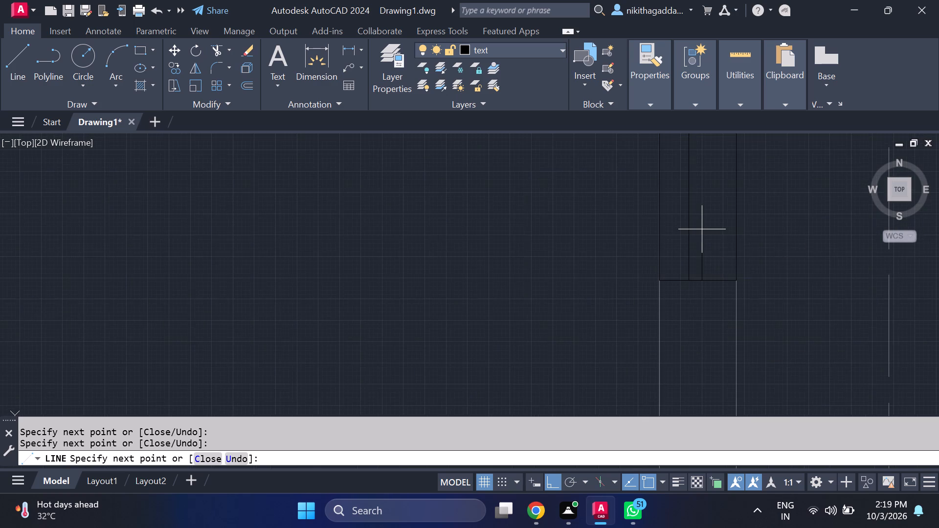
{"action": "middle_click_drag", "start_coordinate": [702, 229], "coordinate": [702, 318]}
{"action": "middle_click_drag", "start_coordinate": [703, 201], "coordinate": [705, 372]}
{"action": "scroll", "coordinate": [703, 206], "scroll_direction": "down", "scroll_amount": 1}
{"action": "scroll", "coordinate": [708, 294], "scroll_direction": "down", "scroll_amount": 2}
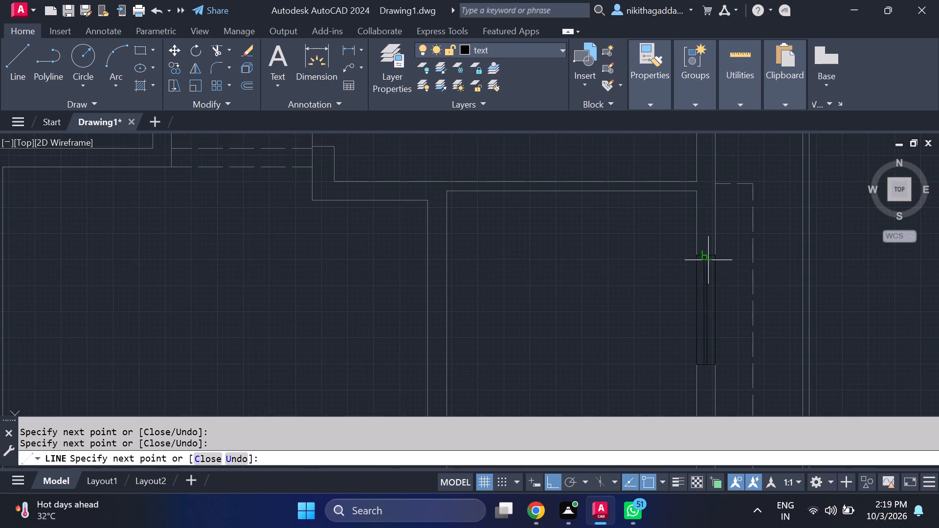
{"action": "scroll", "coordinate": [708, 260], "scroll_direction": "up", "scroll_amount": 3}
{"action": "left_click", "coordinate": [701, 238]}
{"action": "scroll", "coordinate": [836, 222], "scroll_direction": "down", "scroll_amount": 4}
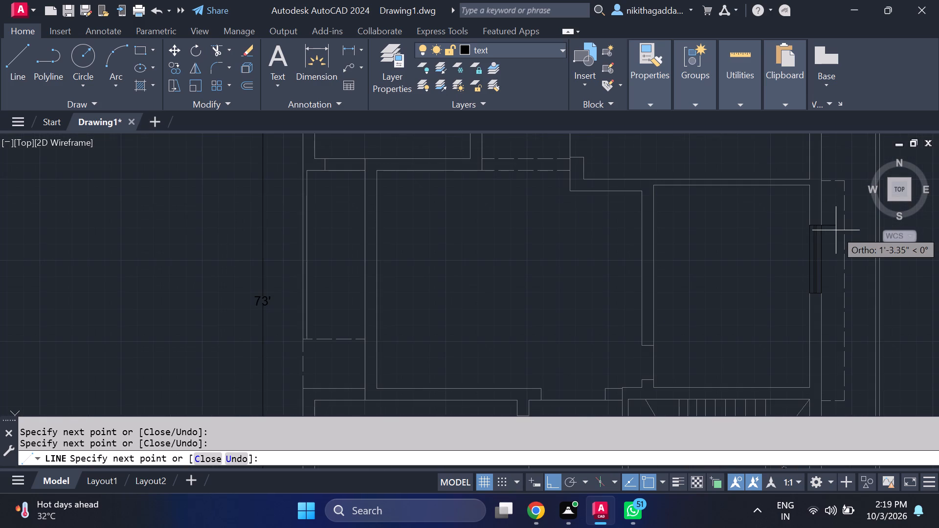
{"action": "key", "text": "Return"}
Draw a closed rectangular window outline across the east wall thickness beside the staircase's upper flight and turn.
{"action": "key", "text": "Return"}
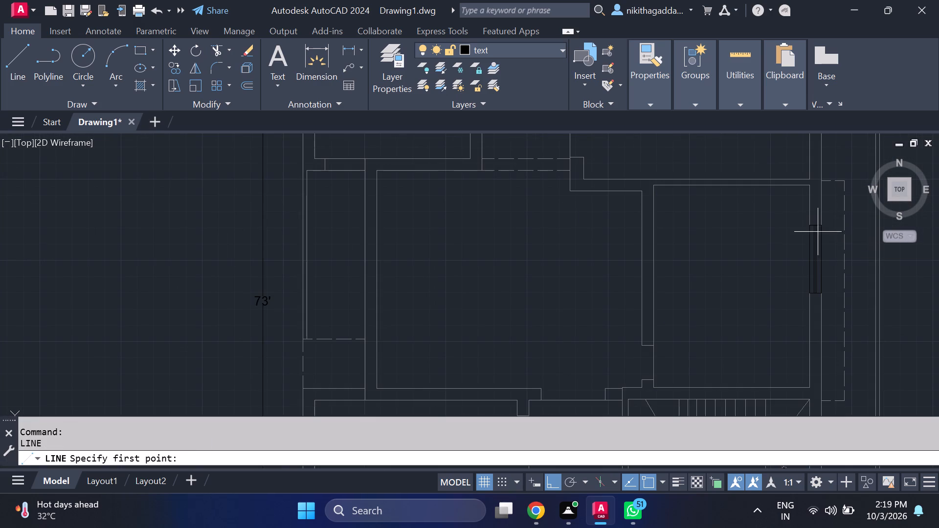
{"action": "scroll", "coordinate": [739, 298], "scroll_direction": "down", "scroll_amount": 3}
{"action": "middle_click_drag", "start_coordinate": [745, 318], "coordinate": [630, 186]}
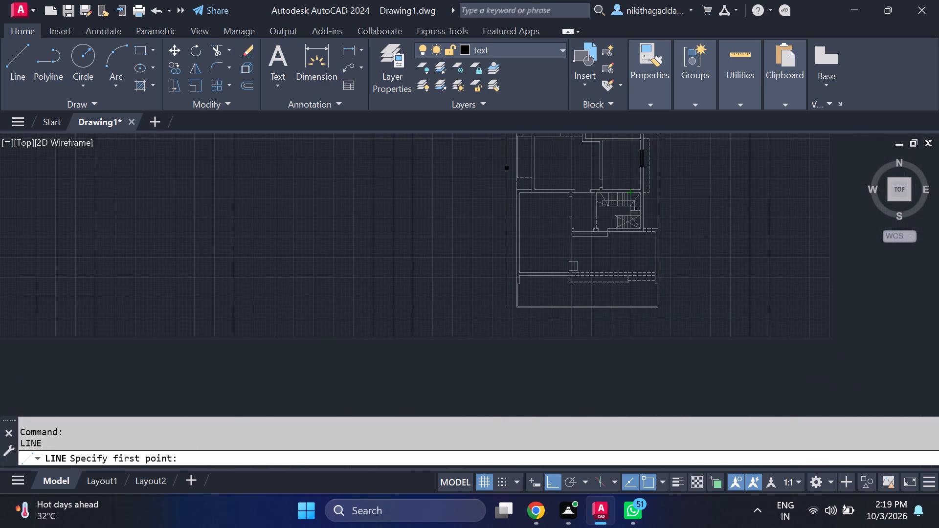
{"action": "middle_click_drag", "start_coordinate": [683, 266], "coordinate": [677, 290]}
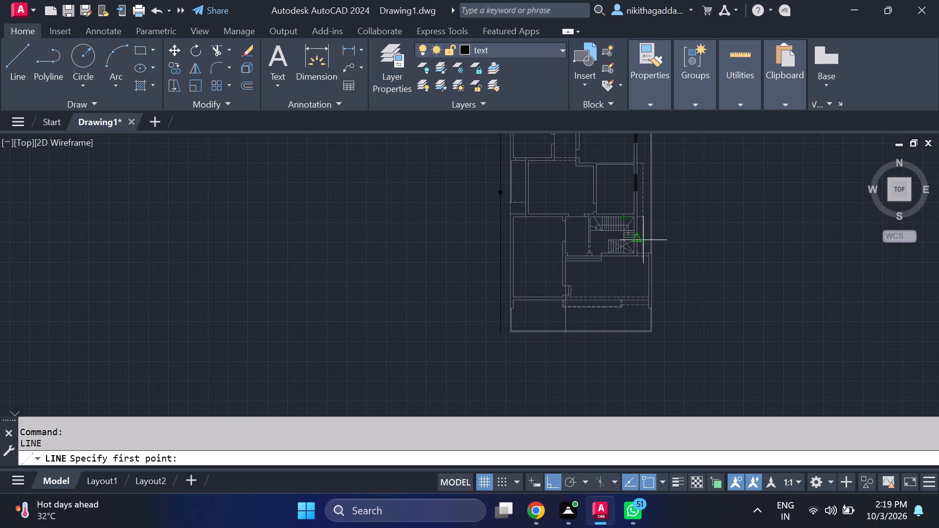
{"action": "scroll", "coordinate": [642, 238], "scroll_direction": "up", "scroll_amount": 1}
{"action": "middle_click_drag", "start_coordinate": [642, 240], "coordinate": [674, 330]}
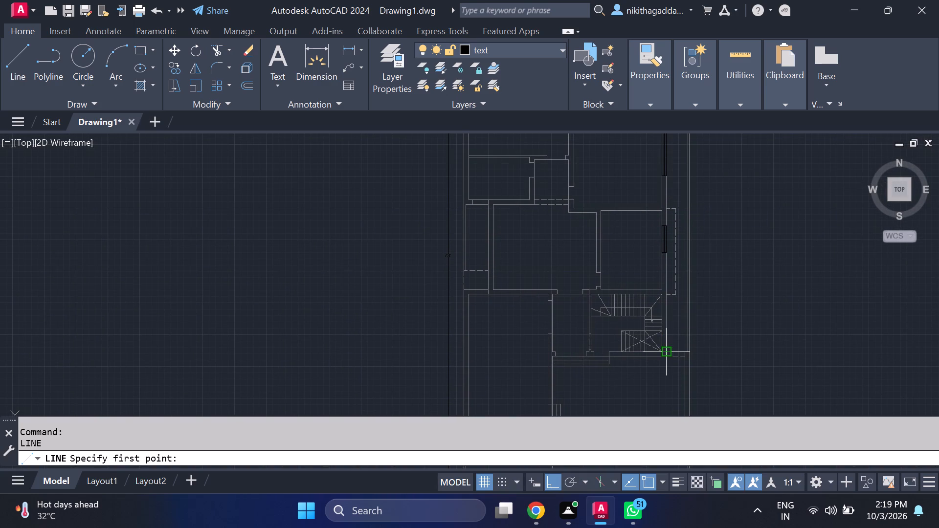
{"action": "scroll", "coordinate": [671, 326], "scroll_direction": "up", "scroll_amount": 1}
{"action": "middle_click_drag", "start_coordinate": [667, 341], "coordinate": [668, 308]}
{"action": "scroll", "coordinate": [661, 294], "scroll_direction": "up", "scroll_amount": 2}
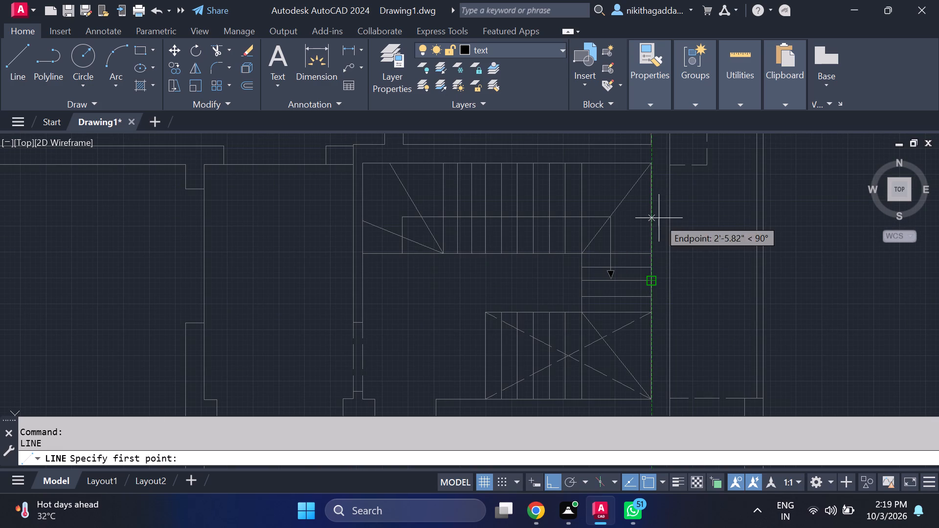
{"action": "left_click", "coordinate": [652, 212]}
{"action": "left_click", "coordinate": [670, 216]}
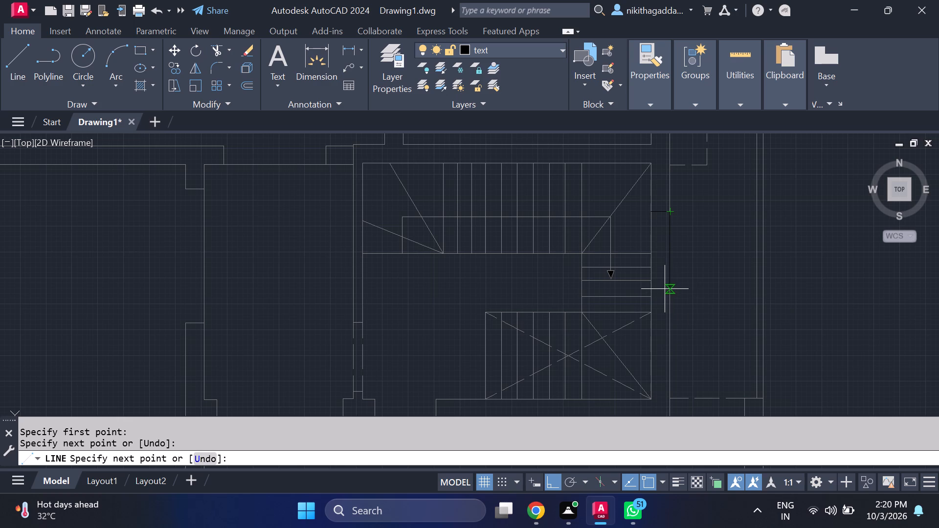
{"action": "scroll", "coordinate": [665, 289], "scroll_direction": "up", "scroll_amount": 2}
{"action": "left_click", "coordinate": [674, 256]}
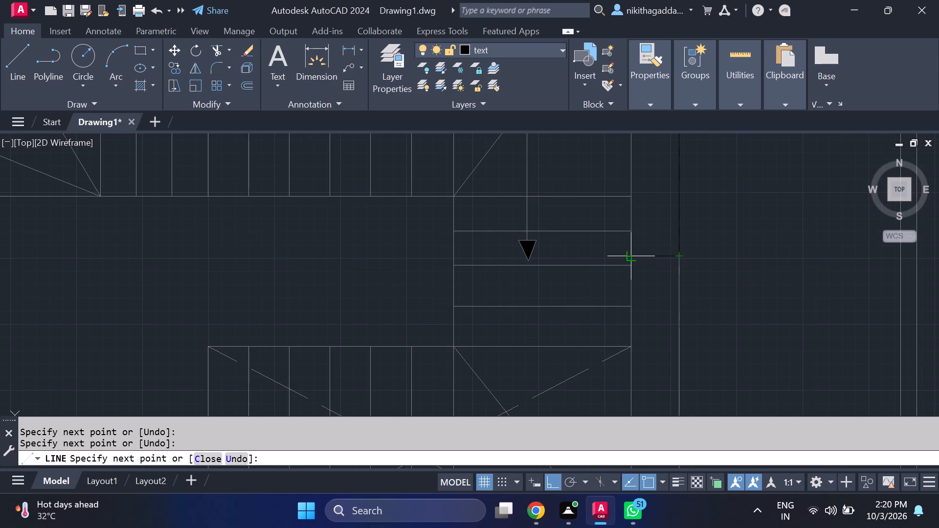
{"action": "left_click", "coordinate": [630, 256]}
{"action": "scroll", "coordinate": [643, 188], "scroll_direction": "down", "scroll_amount": 1}
{"action": "middle_click_drag", "start_coordinate": [643, 188], "coordinate": [659, 360]}
{"action": "left_click", "coordinate": [656, 300]}
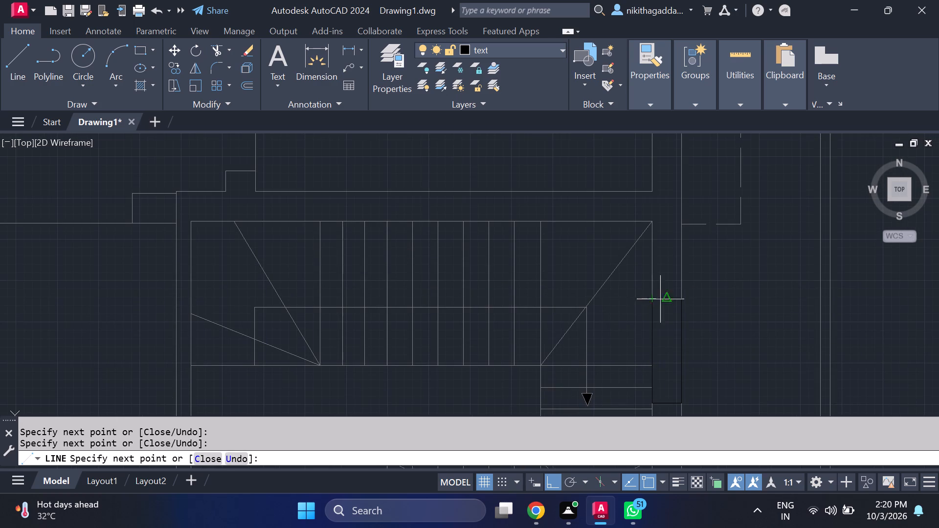
Draw two parallel vertical glazing lines inside the window outline beside the staircase's upper flight, spanning between its short ends.
{"action": "scroll", "coordinate": [665, 301], "scroll_direction": "up", "scroll_amount": 3}
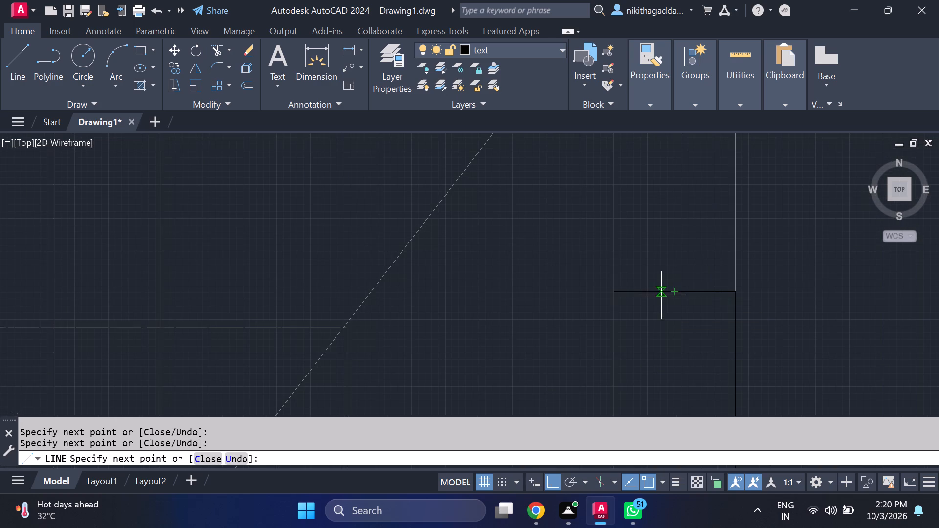
{"action": "left_click", "coordinate": [661, 295]}
{"action": "scroll", "coordinate": [669, 349], "scroll_direction": "down", "scroll_amount": 3}
{"action": "middle_click_drag", "start_coordinate": [668, 395], "coordinate": [658, 279]}
{"action": "scroll", "coordinate": [663, 329], "scroll_direction": "up", "scroll_amount": 2}
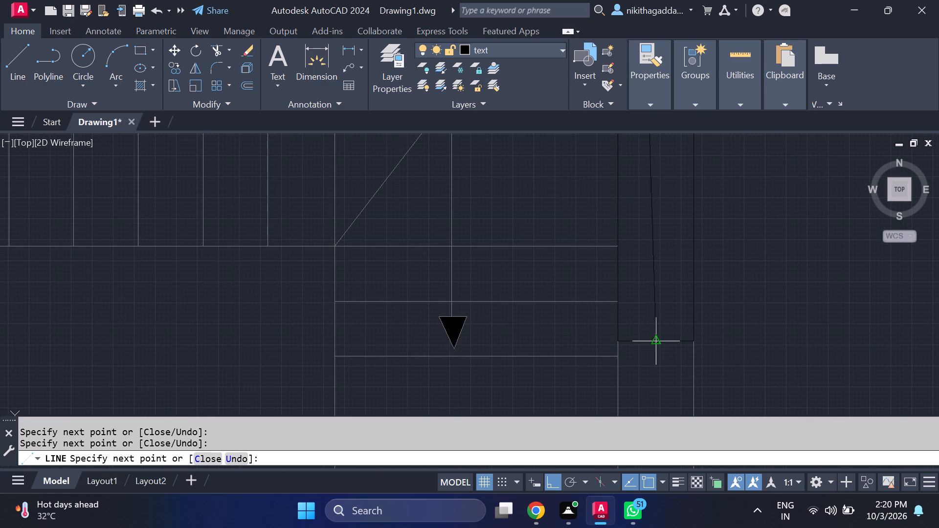
{"action": "left_click", "coordinate": [648, 340]}
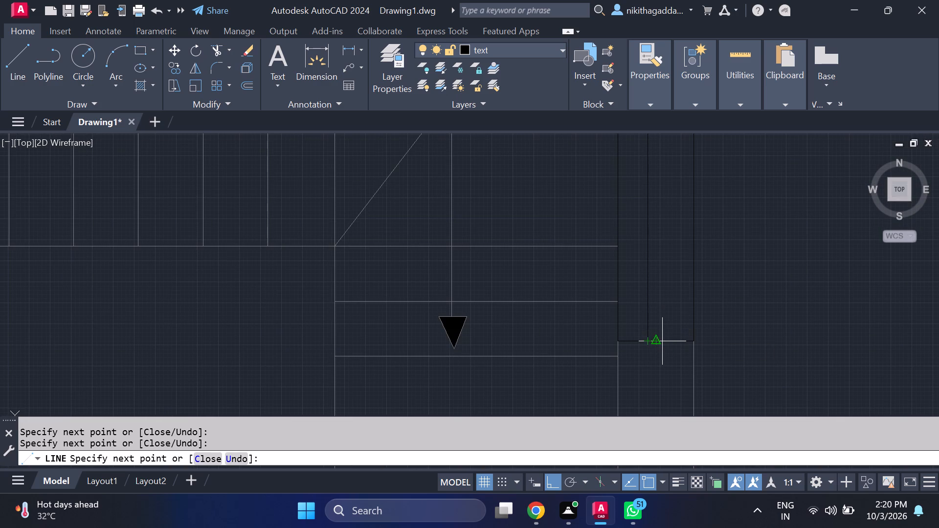
{"action": "left_click", "coordinate": [665, 341]}
{"action": "scroll", "coordinate": [663, 203], "scroll_direction": "down", "scroll_amount": 1}
{"action": "middle_click_drag", "start_coordinate": [667, 227], "coordinate": [675, 351]}
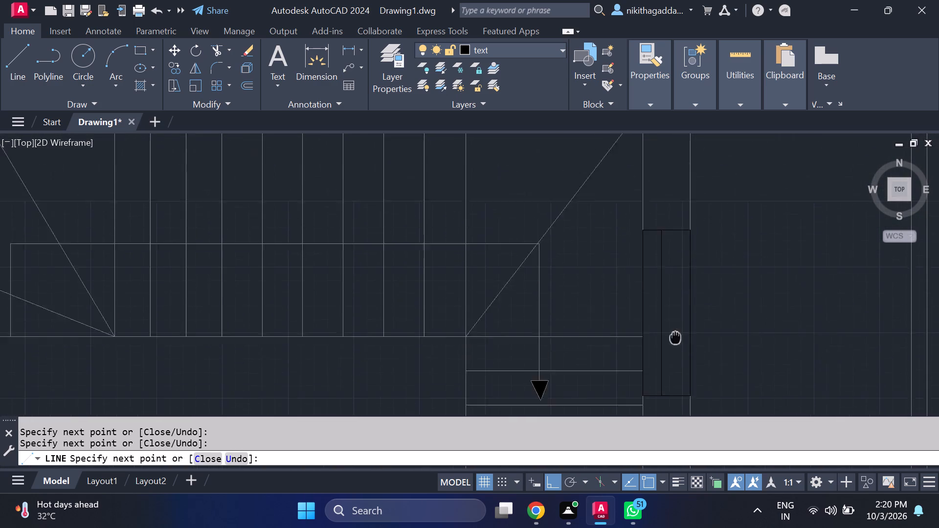
{"action": "middle_click_drag", "start_coordinate": [675, 351], "coordinate": [675, 364]}
{"action": "scroll", "coordinate": [673, 264], "scroll_direction": "up", "scroll_amount": 2}
{"action": "left_click", "coordinate": [667, 247]}
{"action": "scroll", "coordinate": [813, 253], "scroll_direction": "down", "scroll_amount": 2}
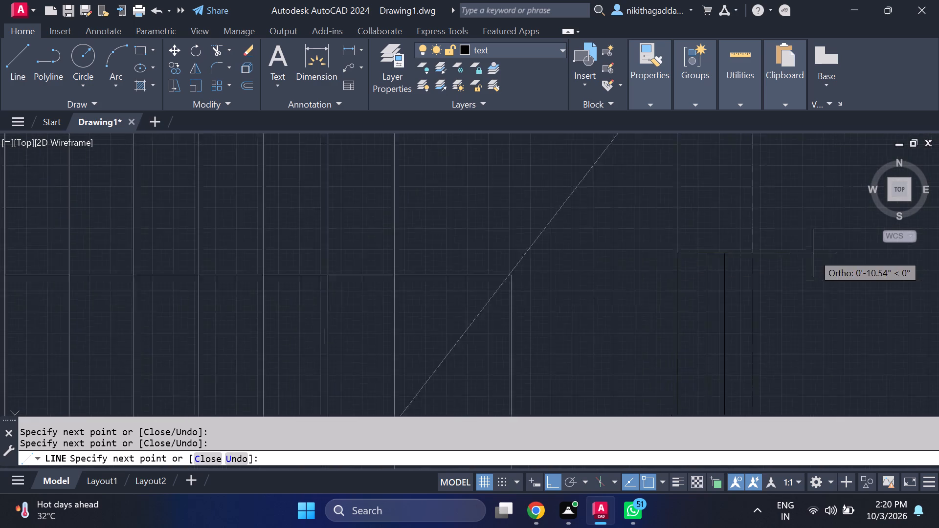
{"action": "scroll", "coordinate": [813, 253], "scroll_direction": "down", "scroll_amount": 2}
{"action": "key", "text": "Return"}
Draw a closed rectangular window outline across the east wall thickness beside the staircase's lower, cross-marked flight.
{"action": "key", "text": "Return"}
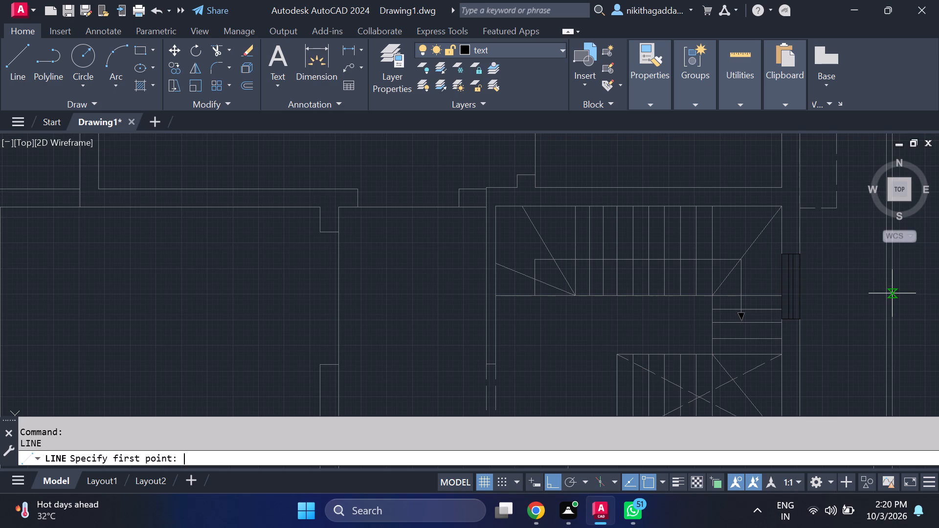
{"action": "scroll", "coordinate": [692, 306], "scroll_direction": "down", "scroll_amount": 3}
{"action": "scroll", "coordinate": [729, 345], "scroll_direction": "up", "scroll_amount": 3}
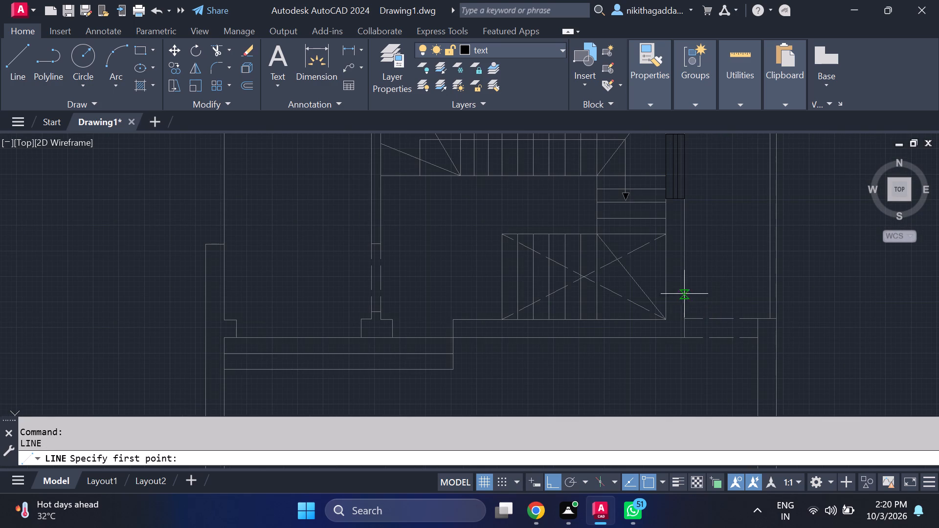
{"action": "scroll", "coordinate": [680, 287], "scroll_direction": "up", "scroll_amount": 2}
{"action": "scroll", "coordinate": [648, 263], "scroll_direction": "down", "scroll_amount": 2}
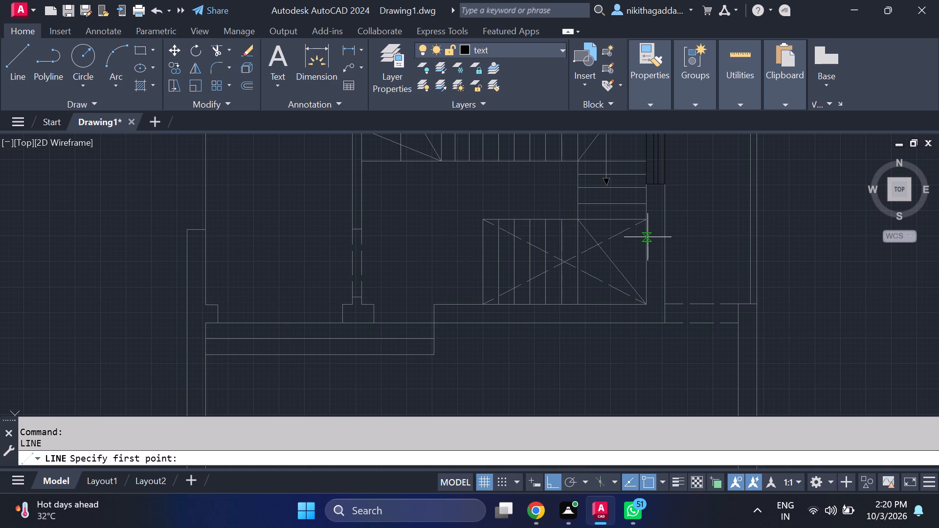
{"action": "left_click", "coordinate": [648, 234]}
{"action": "left_click", "coordinate": [669, 236]}
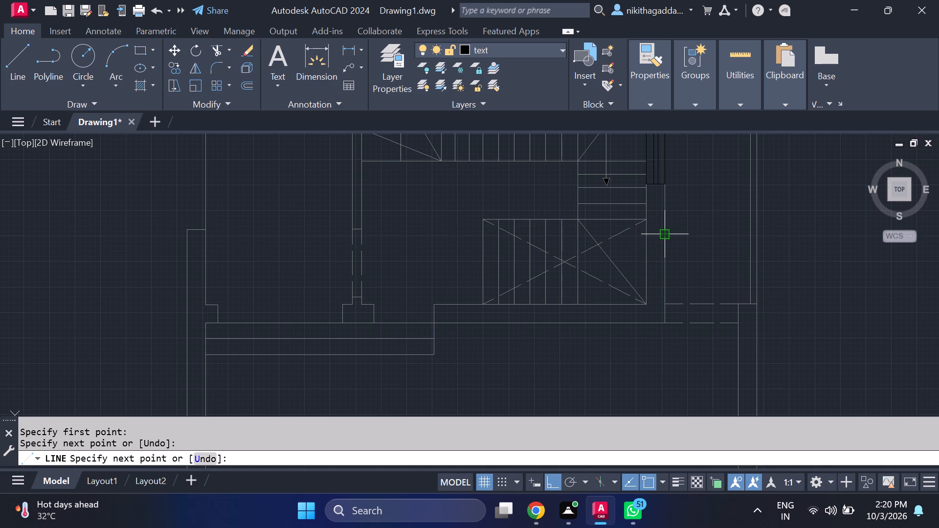
{"action": "scroll", "coordinate": [667, 289], "scroll_direction": "up", "scroll_amount": 1}
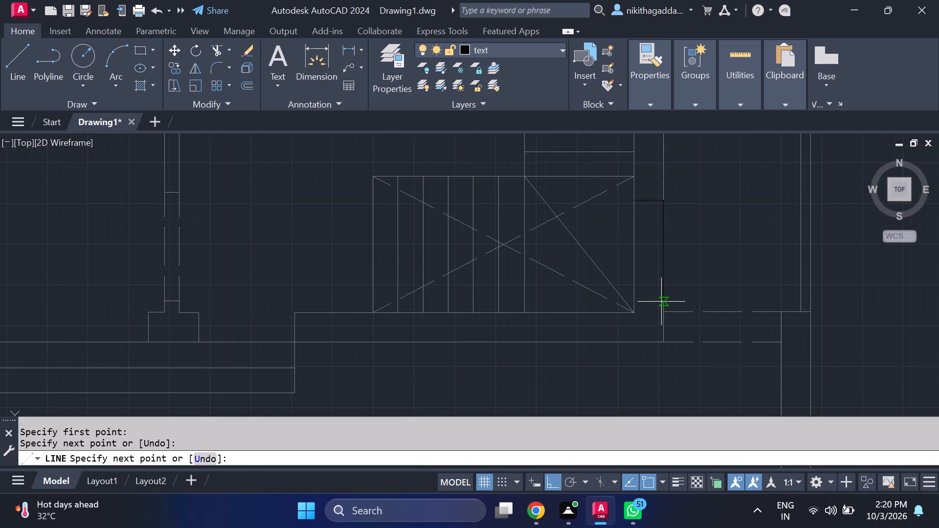
{"action": "left_click", "coordinate": [661, 303]}
{"action": "left_click", "coordinate": [632, 301]}
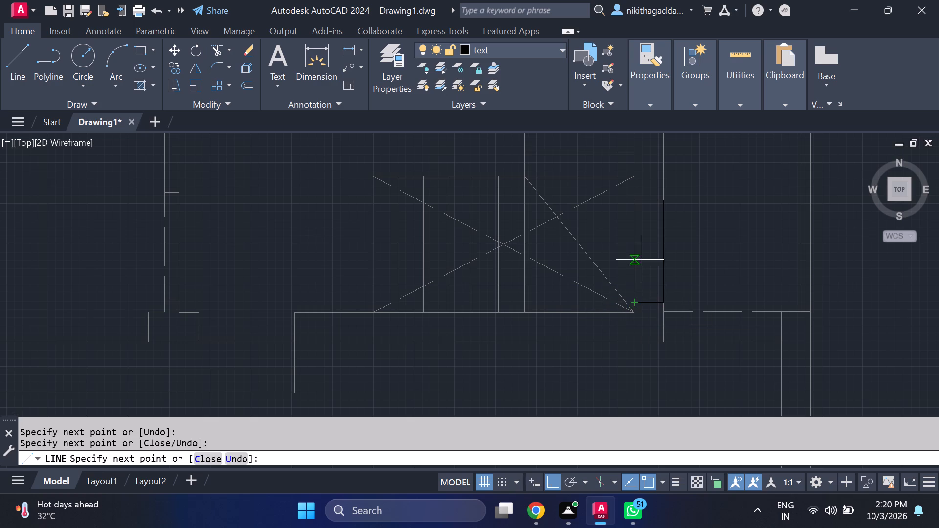
{"action": "left_click", "coordinate": [636, 205]}
{"action": "scroll", "coordinate": [744, 242], "scroll_direction": "down", "scroll_amount": 5}
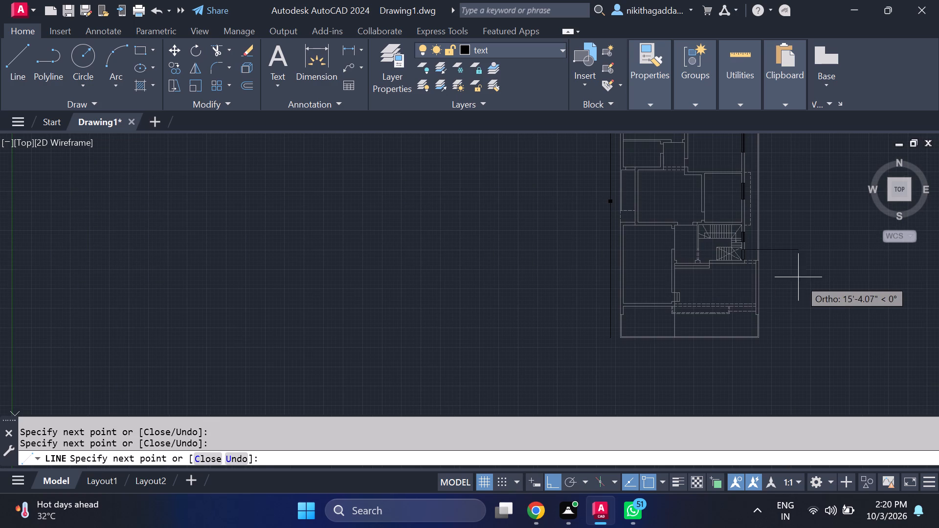
{"action": "key", "text": "Escape"}
Draw a closed rectangular window outline within the south wall of the large southwest room, near the wall's west end.
{"action": "scroll", "coordinate": [746, 250], "scroll_direction": "up", "scroll_amount": 2}
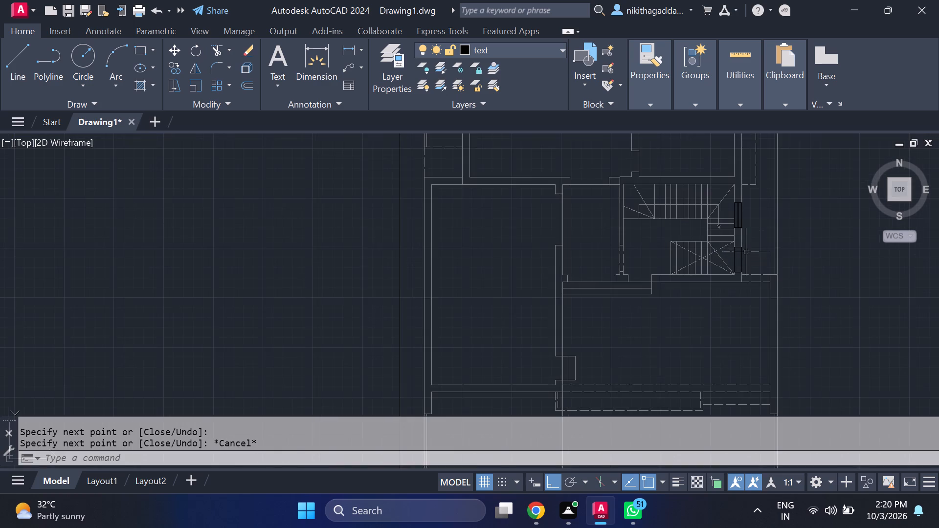
{"action": "scroll", "coordinate": [747, 253], "scroll_direction": "up", "scroll_amount": 3}
{"action": "scroll", "coordinate": [745, 269], "scroll_direction": "down", "scroll_amount": 2}
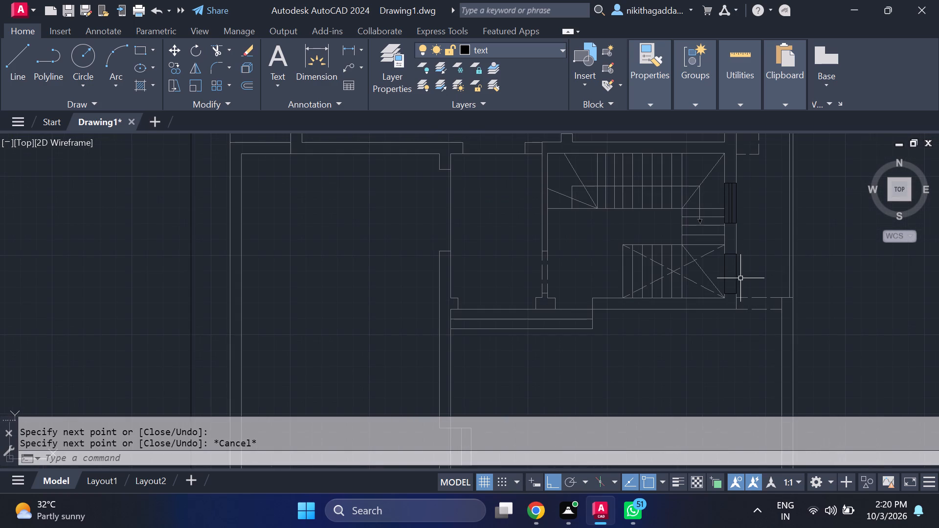
{"action": "middle_click_drag", "start_coordinate": [734, 274], "coordinate": [719, 256]}
{"action": "scroll", "coordinate": [790, 263], "scroll_direction": "up", "scroll_amount": 1}
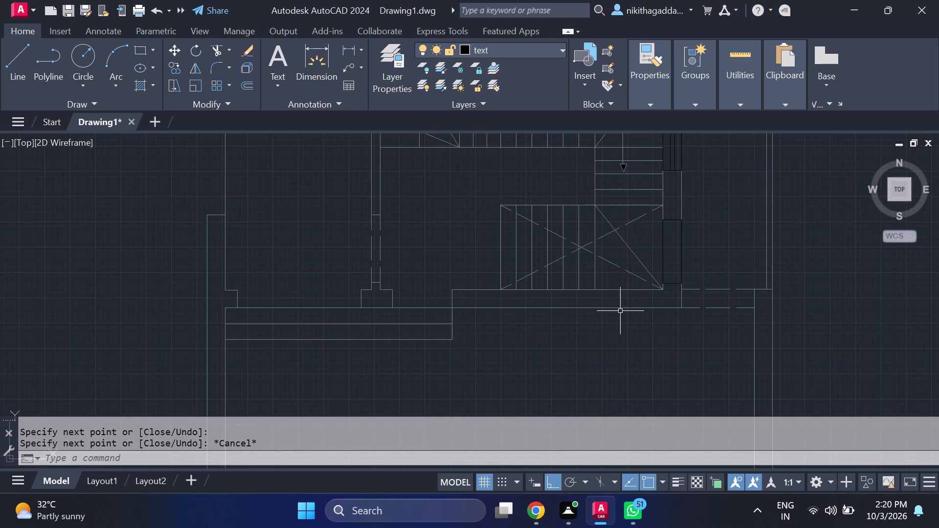
{"action": "scroll", "coordinate": [620, 310], "scroll_direction": "down", "scroll_amount": 4}
{"action": "scroll", "coordinate": [654, 289], "scroll_direction": "up", "scroll_amount": 1}
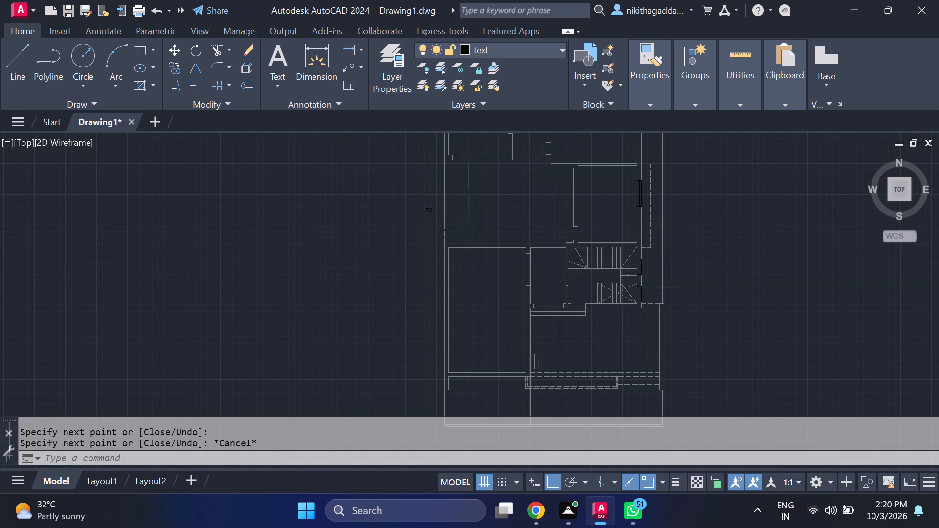
{"action": "middle_click_drag", "start_coordinate": [631, 292], "coordinate": [683, 260]}
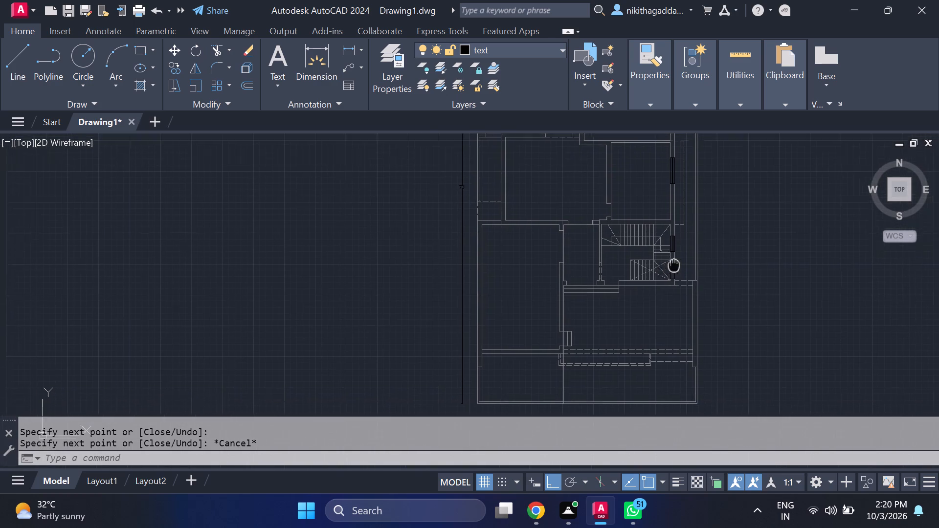
{"action": "middle_click_drag", "start_coordinate": [683, 260], "coordinate": [694, 252]}
{"action": "key", "text": "l"}
{"action": "key", "text": "Return"}
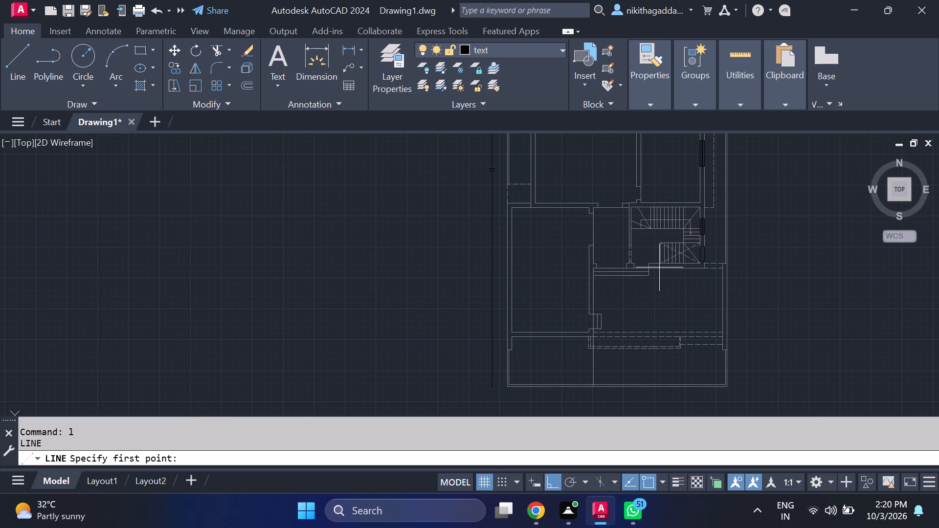
{"action": "scroll", "coordinate": [578, 331], "scroll_direction": "up", "scroll_amount": 3}
{"action": "middle_click_drag", "start_coordinate": [537, 343], "coordinate": [624, 236]}
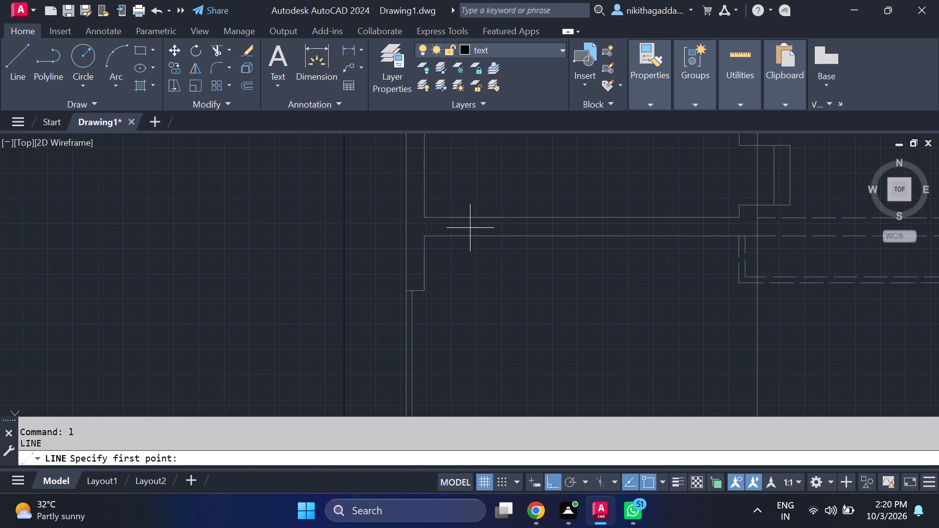
{"action": "left_click", "coordinate": [477, 218]}
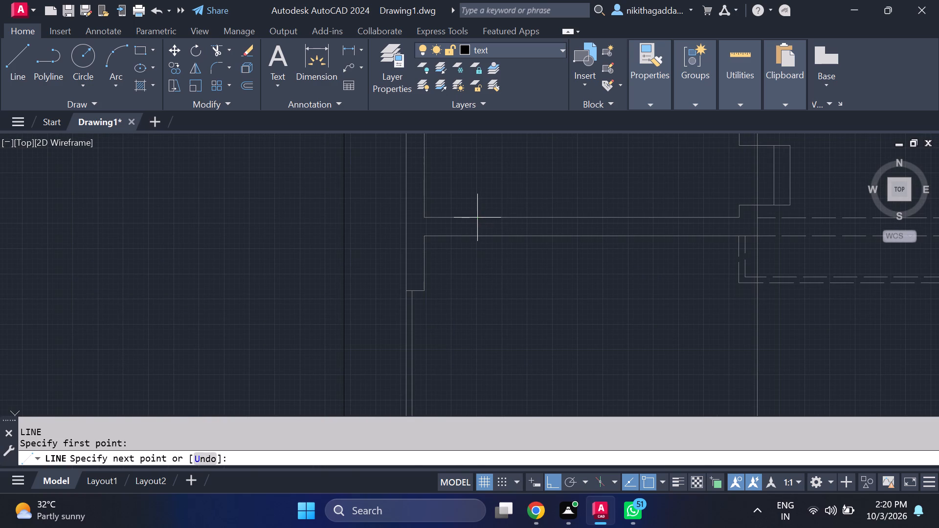
{"action": "left_click", "coordinate": [475, 235]}
{"action": "scroll", "coordinate": [652, 232], "scroll_direction": "down", "scroll_amount": 2}
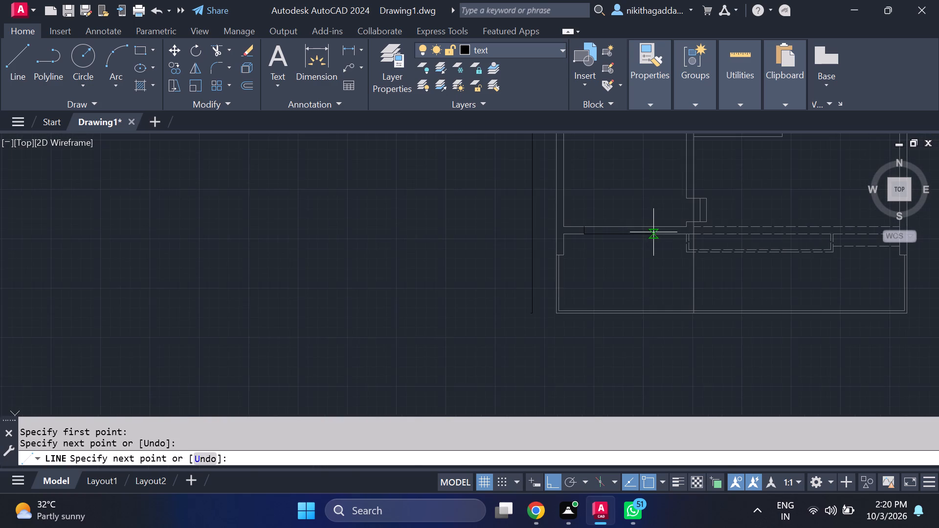
{"action": "scroll", "coordinate": [653, 232], "scroll_direction": "up", "scroll_amount": 2}
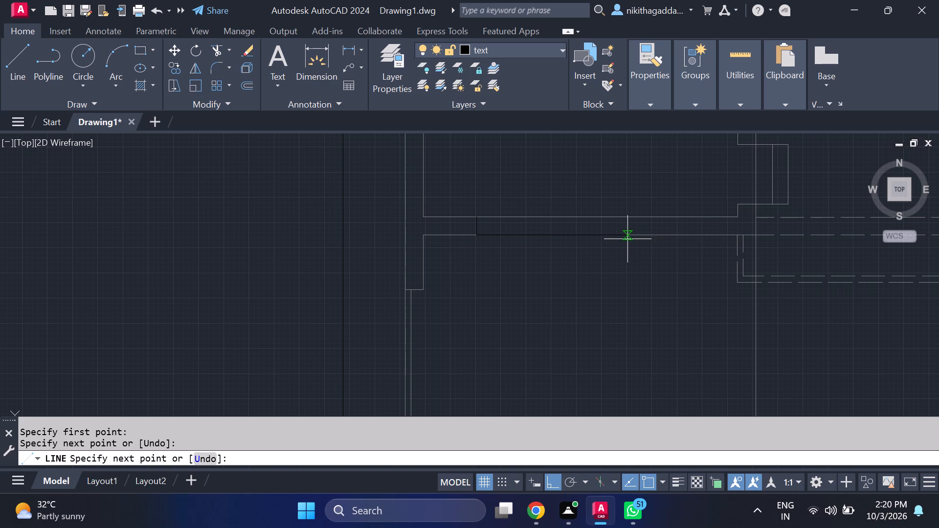
{"action": "left_click", "coordinate": [627, 239]}
{"action": "left_click", "coordinate": [628, 217]}
{"action": "left_click", "coordinate": [476, 217]}
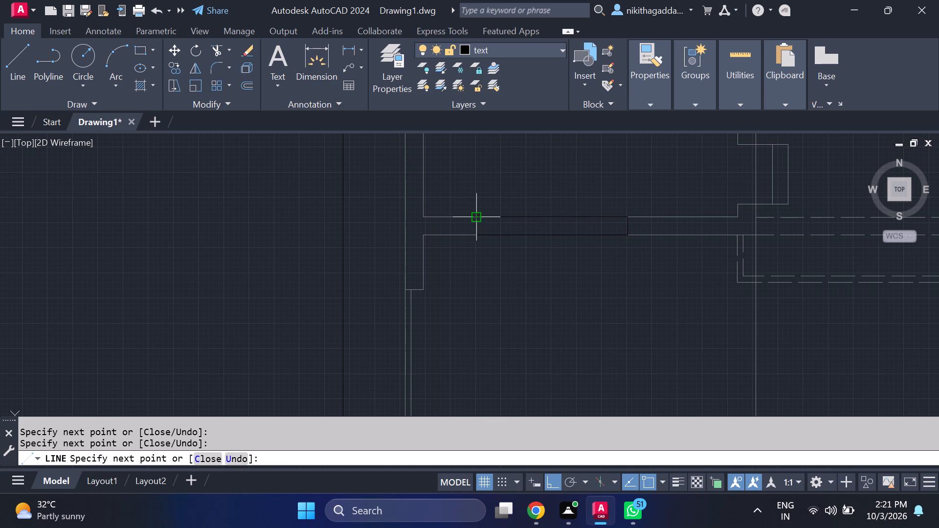
Draw two parallel horizontal glazing lines inside the southwest room's south wall window outline, spanning between its short ends.
{"action": "scroll", "coordinate": [476, 218], "scroll_direction": "up", "scroll_amount": 3}
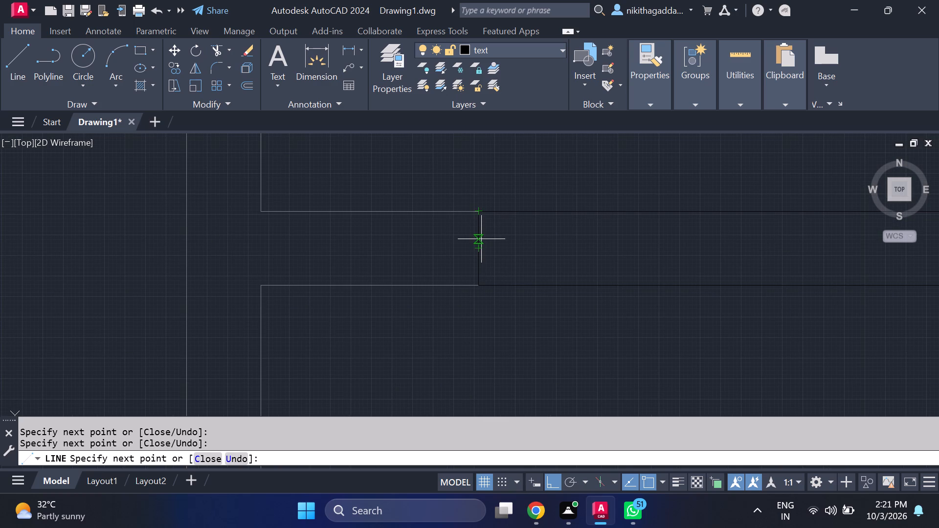
{"action": "left_click", "coordinate": [481, 239]}
{"action": "scroll", "coordinate": [804, 246], "scroll_direction": "down", "scroll_amount": 2}
{"action": "middle_click_drag", "start_coordinate": [805, 247], "coordinate": [596, 249]}
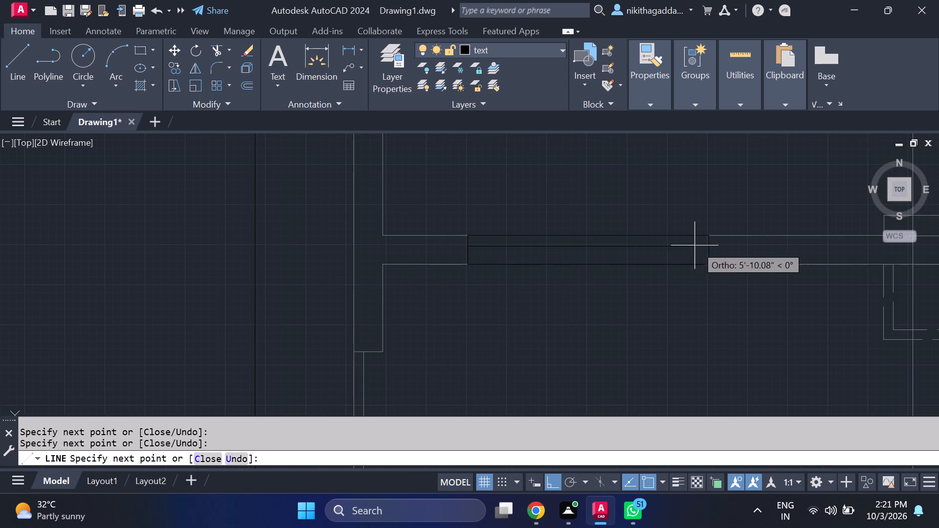
{"action": "scroll", "coordinate": [711, 252], "scroll_direction": "up", "scroll_amount": 3}
{"action": "left_click", "coordinate": [702, 226]}
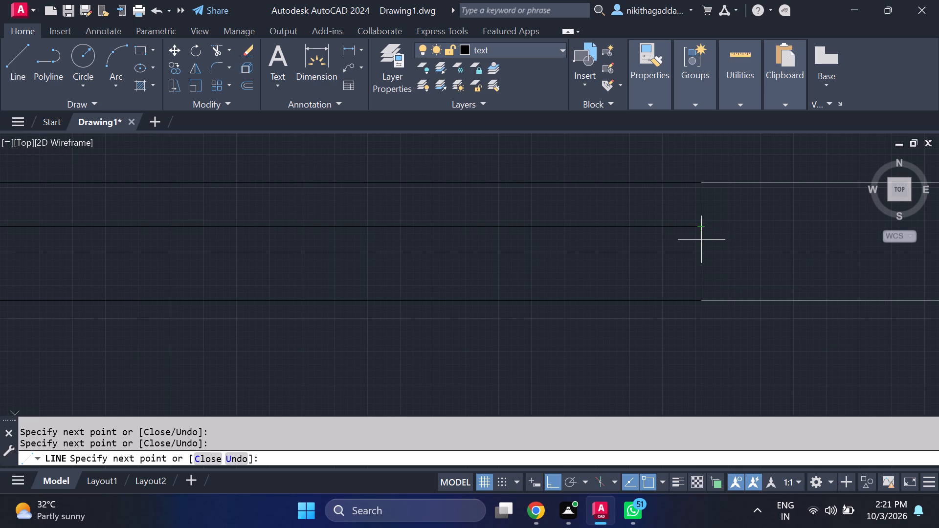
{"action": "left_click", "coordinate": [701, 252]}
{"action": "scroll", "coordinate": [225, 259], "scroll_direction": "down", "scroll_amount": 3}
{"action": "middle_click_drag", "start_coordinate": [272, 246], "coordinate": [272, 247]}
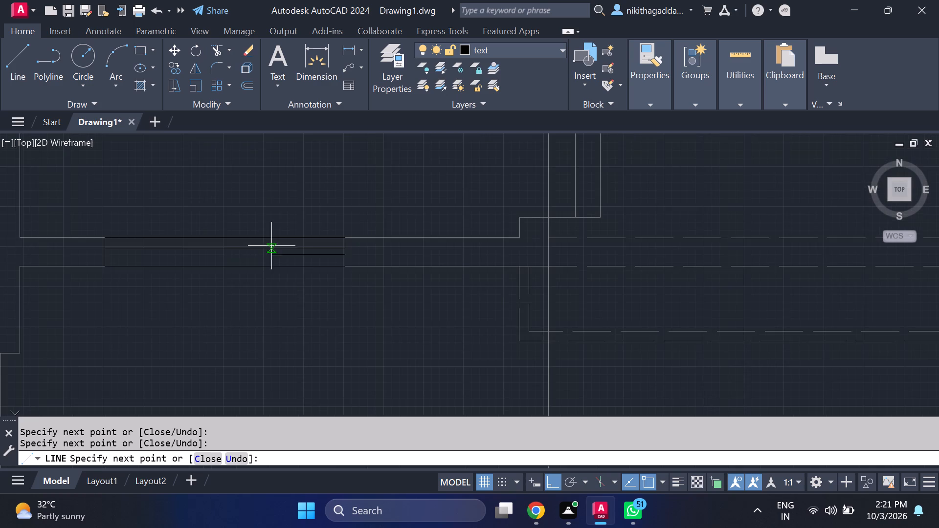
{"action": "middle_click_drag", "start_coordinate": [272, 247], "coordinate": [500, 280]}
{"action": "left_click", "coordinate": [330, 290]}
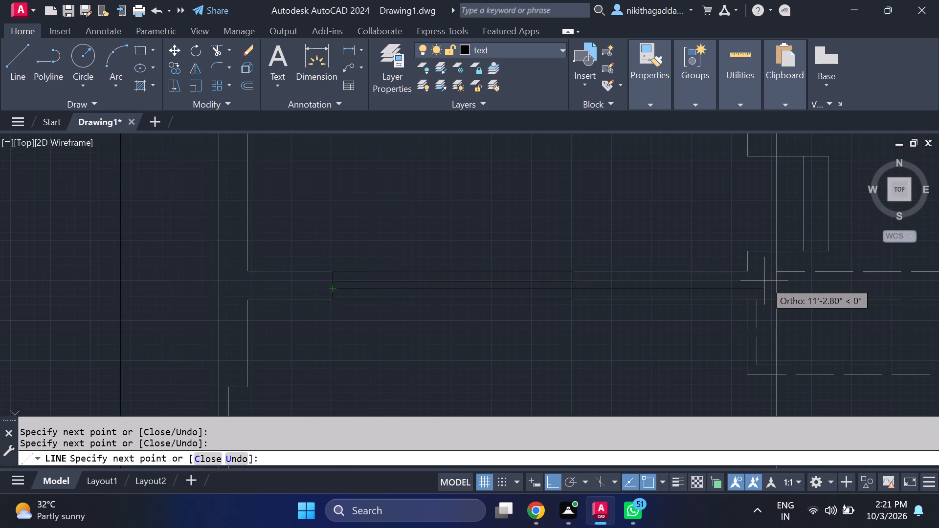
{"action": "key", "text": "Return"}
Draw a closed rectangular window outline across the southwest room's north wall, below the narrow west-side space and ending at its east side.
{"action": "key", "text": "Return"}
{"action": "scroll", "coordinate": [759, 277], "scroll_direction": "down", "scroll_amount": 3}
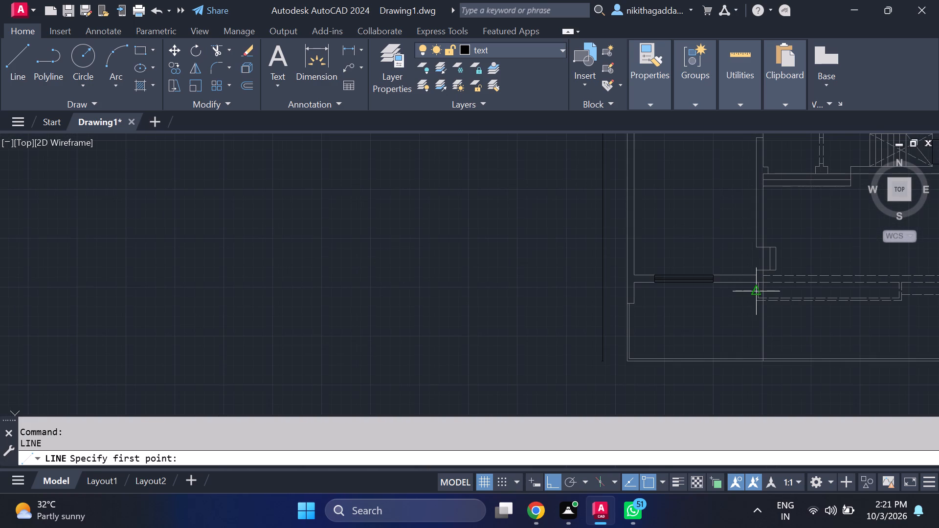
{"action": "middle_click_drag", "start_coordinate": [619, 213], "coordinate": [620, 332]}
{"action": "scroll", "coordinate": [705, 256], "scroll_direction": "down", "scroll_amount": 1}
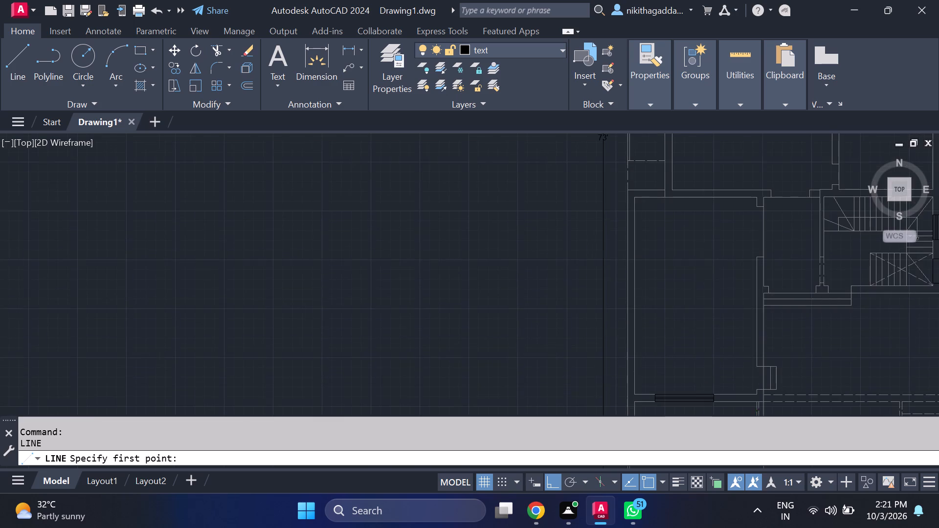
{"action": "scroll", "coordinate": [705, 256], "scroll_direction": "down", "scroll_amount": 1}
{"action": "middle_click_drag", "start_coordinate": [705, 253], "coordinate": [690, 316]}
{"action": "scroll", "coordinate": [680, 297], "scroll_direction": "up", "scroll_amount": 5}
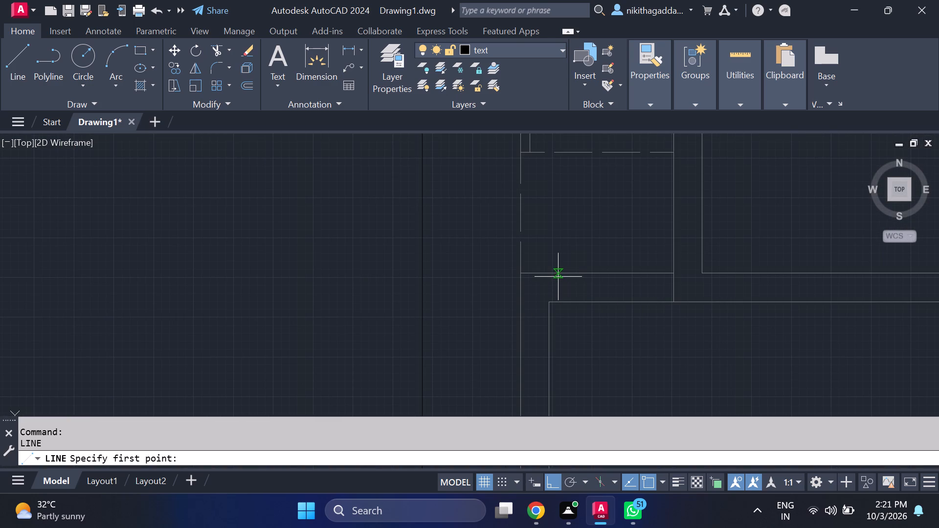
{"action": "left_click", "coordinate": [560, 275]}
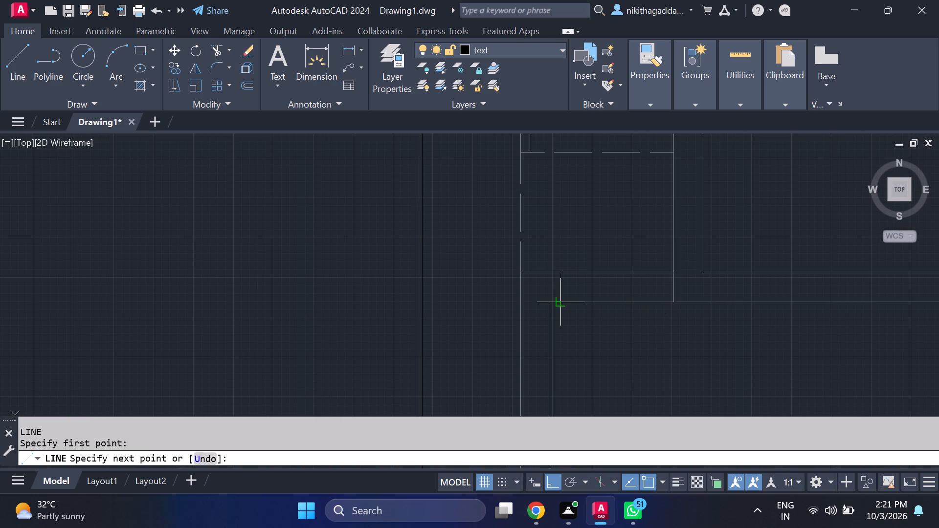
{"action": "left_click", "coordinate": [557, 301]}
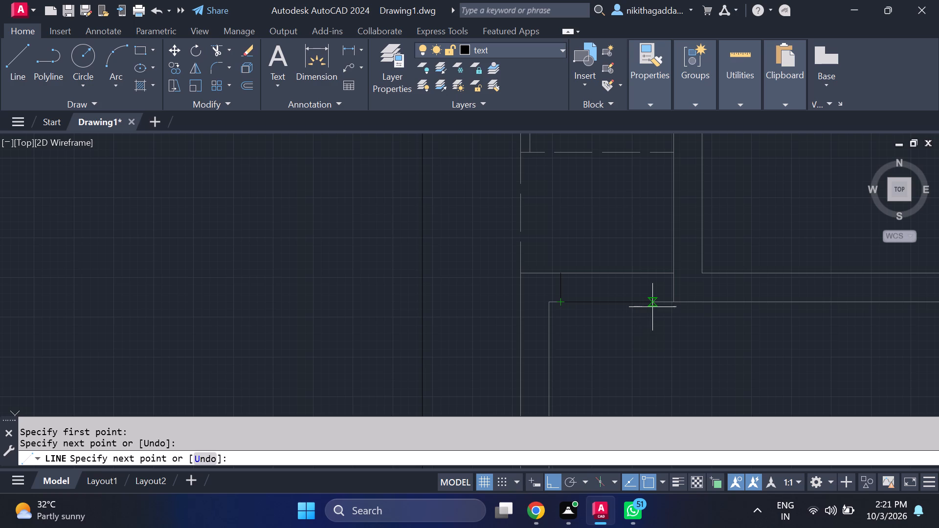
{"action": "left_click", "coordinate": [673, 305]}
{"action": "left_click", "coordinate": [675, 273]}
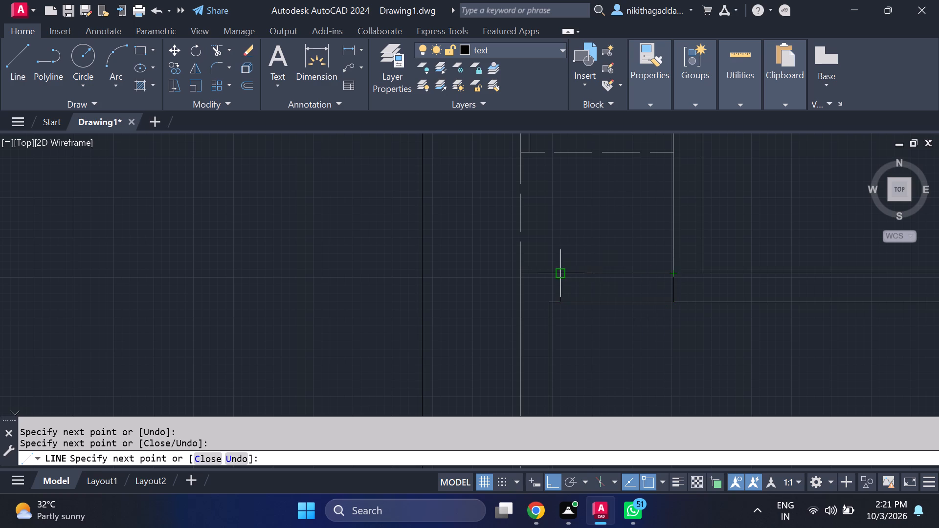
{"action": "left_click", "coordinate": [563, 277]}
{"action": "scroll", "coordinate": [569, 280], "scroll_direction": "up", "scroll_amount": 2}
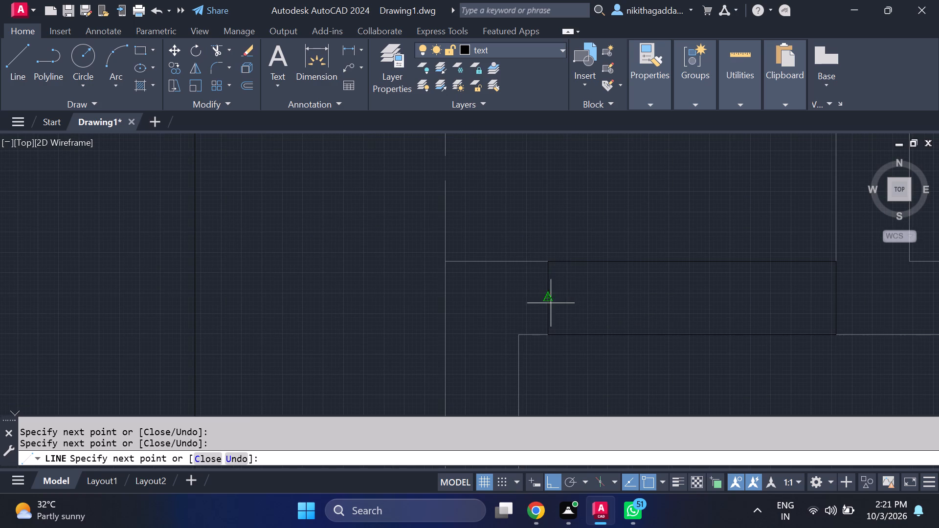
Draw two parallel horizontal glazing lines inside the window outline in the southwest room's north wall, spanning between its short ends.
{"action": "left_click", "coordinate": [549, 287]}
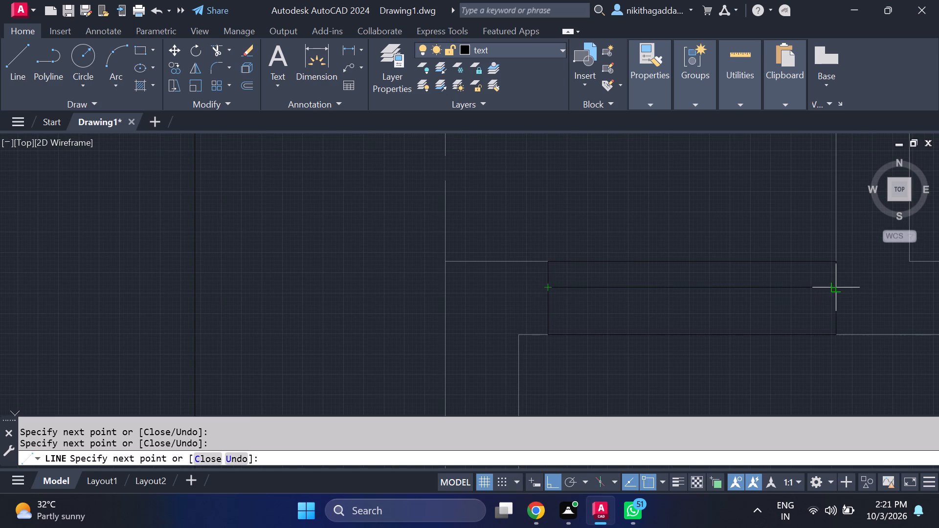
{"action": "left_click", "coordinate": [831, 291]}
{"action": "left_click", "coordinate": [836, 307]}
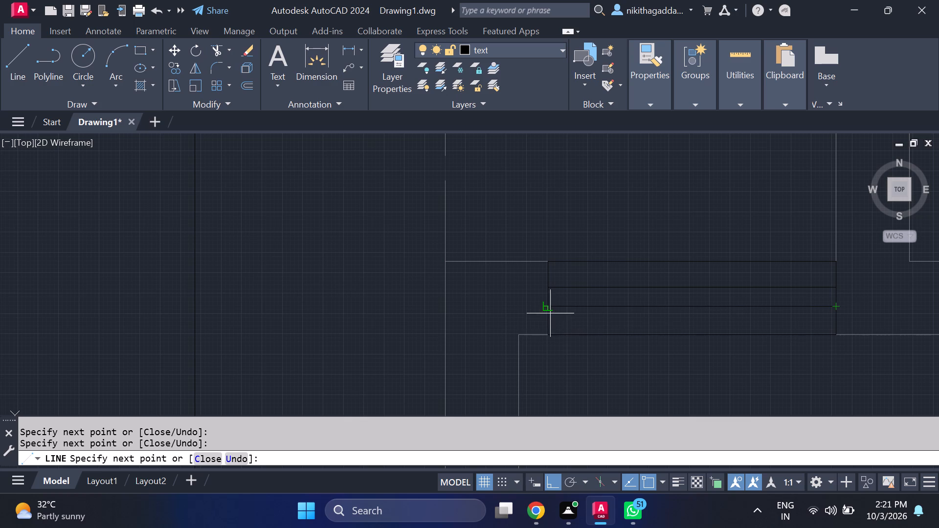
{"action": "left_click", "coordinate": [550, 308]}
{"action": "key", "text": "Return"}
Draw a closed, tall rectangular window outline across the wall between the narrow west-side space and the central room.
{"action": "key", "text": "Return"}
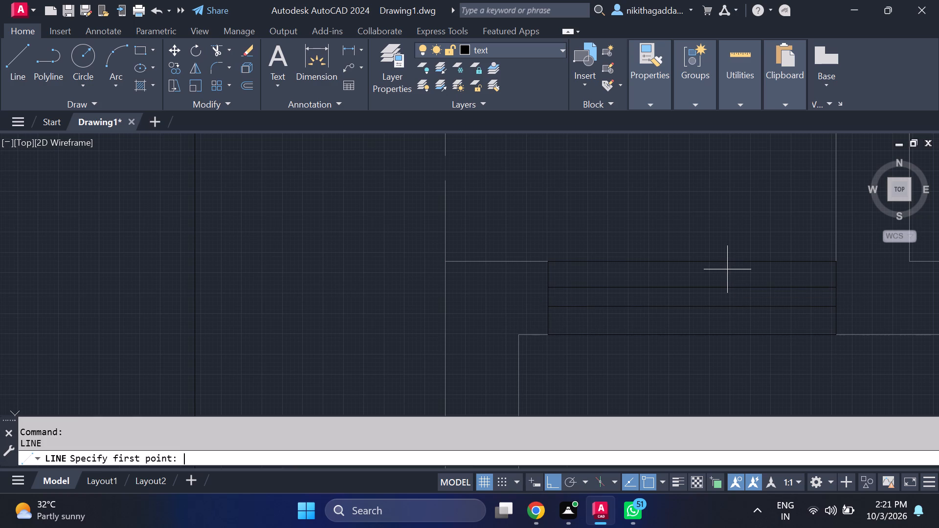
{"action": "scroll", "coordinate": [641, 244], "scroll_direction": "down", "scroll_amount": 4}
{"action": "middle_click_drag", "start_coordinate": [647, 209], "coordinate": [640, 222]}
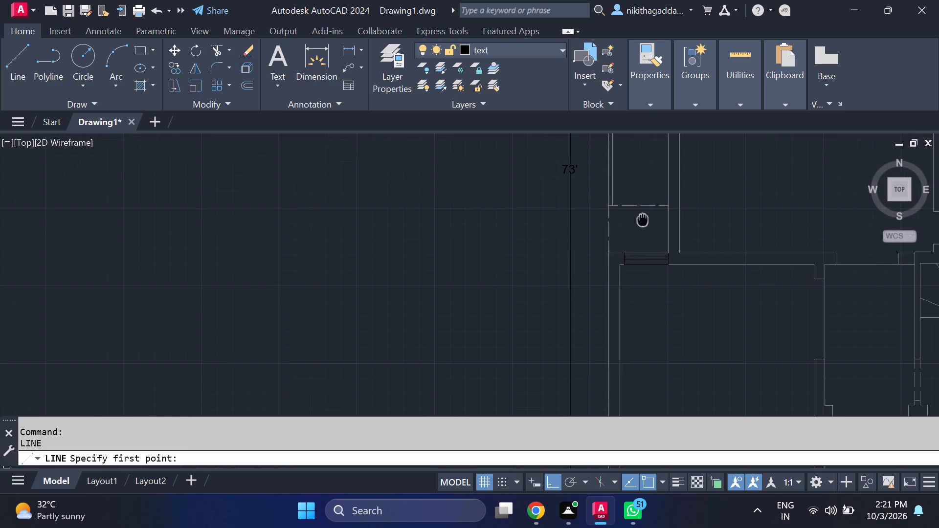
{"action": "middle_click_drag", "start_coordinate": [640, 222], "coordinate": [626, 264]}
{"action": "scroll", "coordinate": [657, 256], "scroll_direction": "up", "scroll_amount": 2}
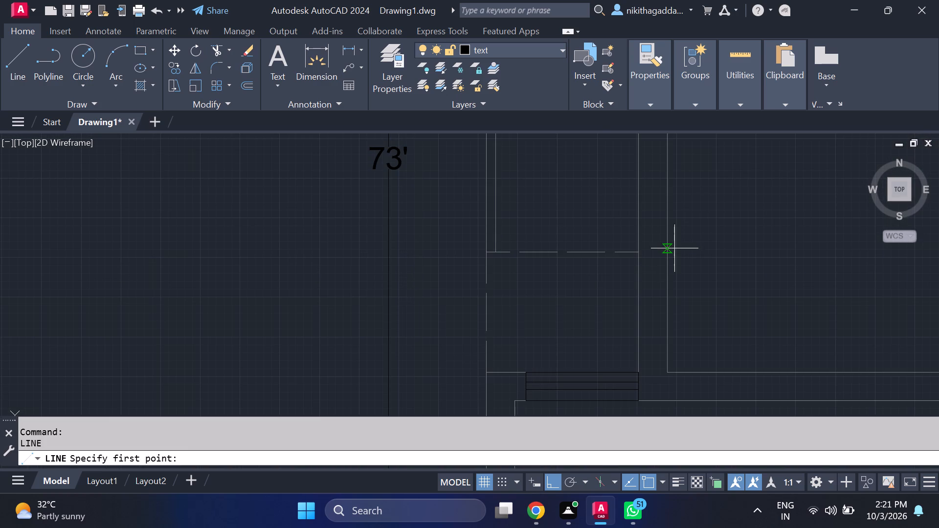
{"action": "scroll", "coordinate": [659, 260], "scroll_direction": "down", "scroll_amount": 4}
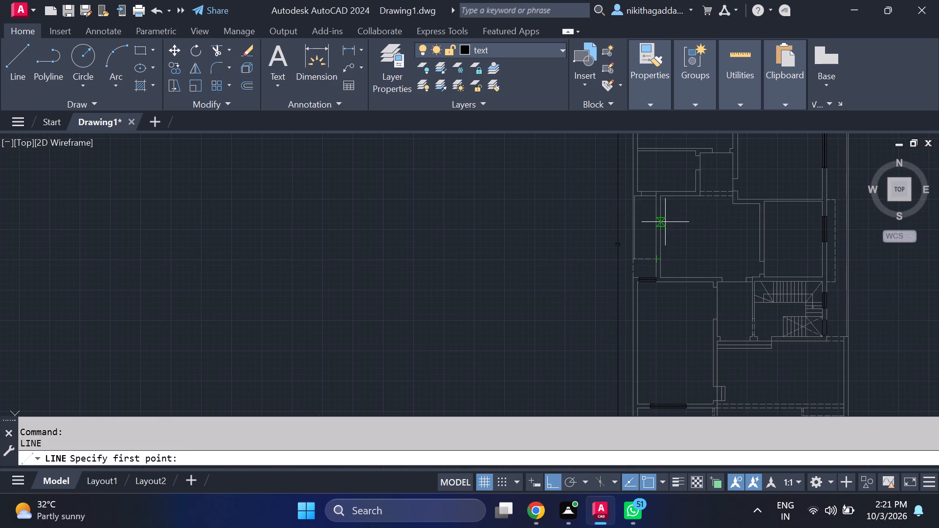
{"action": "middle_click_drag", "start_coordinate": [664, 231], "coordinate": [650, 278]}
{"action": "scroll", "coordinate": [648, 274], "scroll_direction": "up", "scroll_amount": 2}
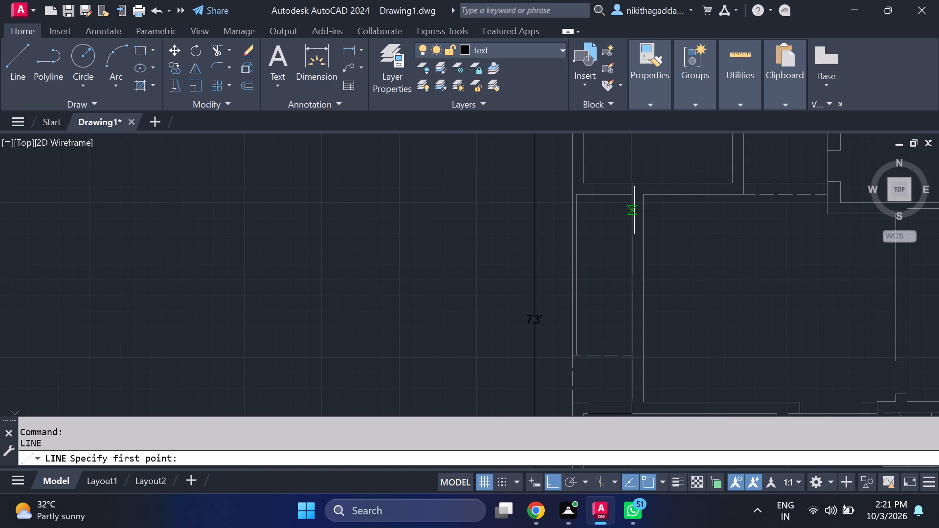
{"action": "left_click", "coordinate": [636, 238]}
{"action": "left_click", "coordinate": [645, 238]}
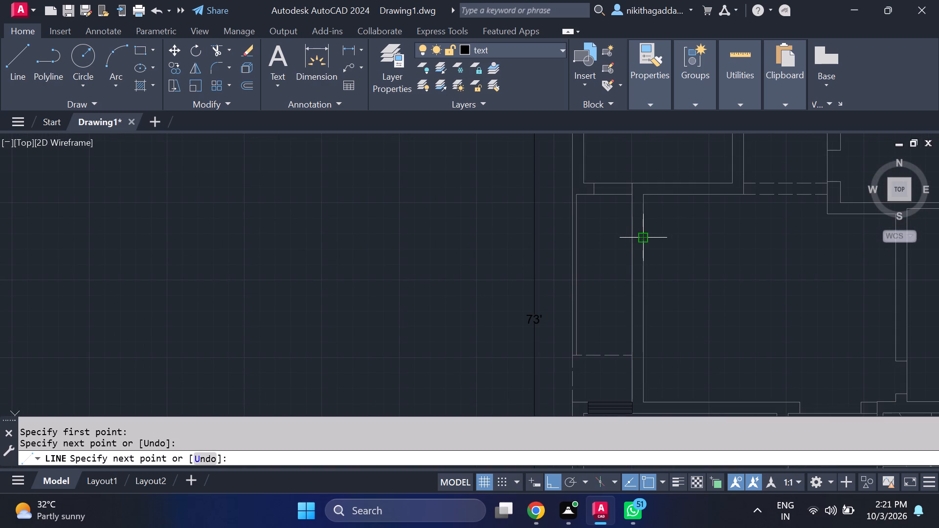
{"action": "scroll", "coordinate": [639, 368], "scroll_direction": "up", "scroll_amount": 1}
{"action": "left_click", "coordinate": [647, 368]}
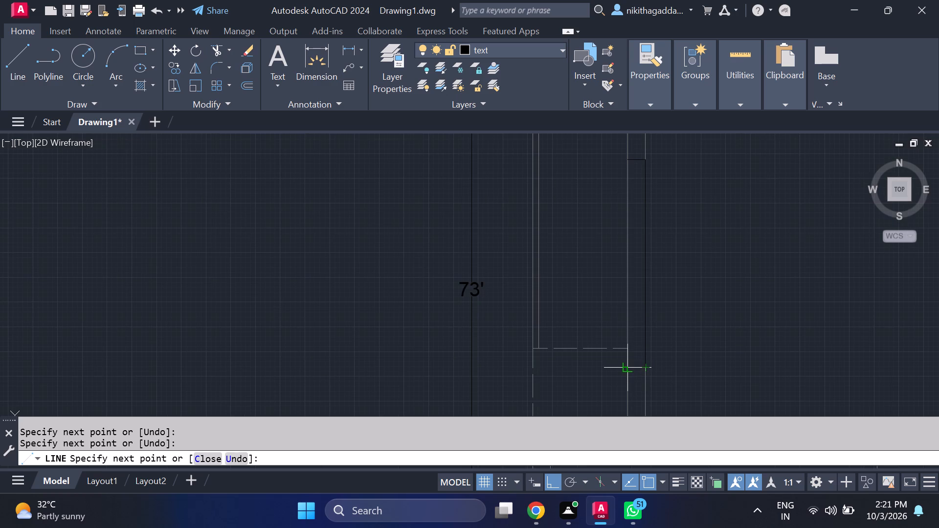
{"action": "left_click", "coordinate": [632, 371]}
{"action": "left_click", "coordinate": [623, 162]}
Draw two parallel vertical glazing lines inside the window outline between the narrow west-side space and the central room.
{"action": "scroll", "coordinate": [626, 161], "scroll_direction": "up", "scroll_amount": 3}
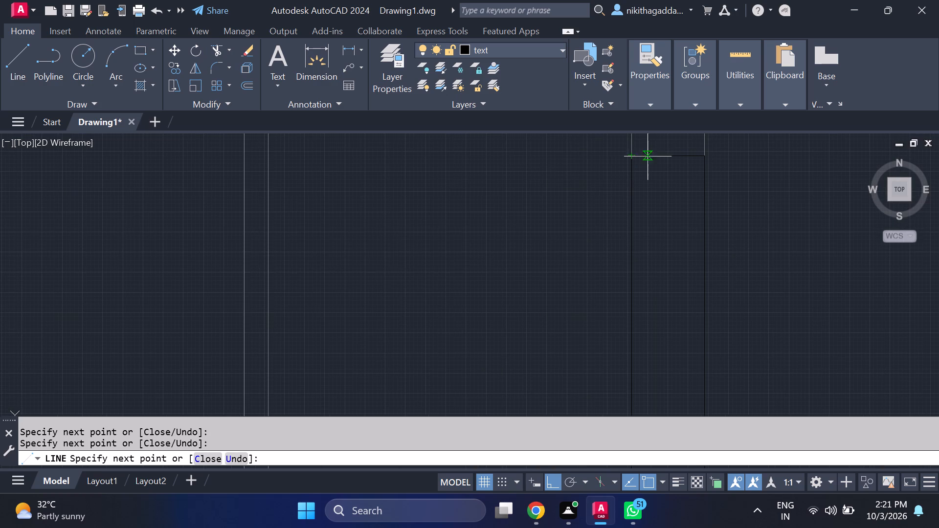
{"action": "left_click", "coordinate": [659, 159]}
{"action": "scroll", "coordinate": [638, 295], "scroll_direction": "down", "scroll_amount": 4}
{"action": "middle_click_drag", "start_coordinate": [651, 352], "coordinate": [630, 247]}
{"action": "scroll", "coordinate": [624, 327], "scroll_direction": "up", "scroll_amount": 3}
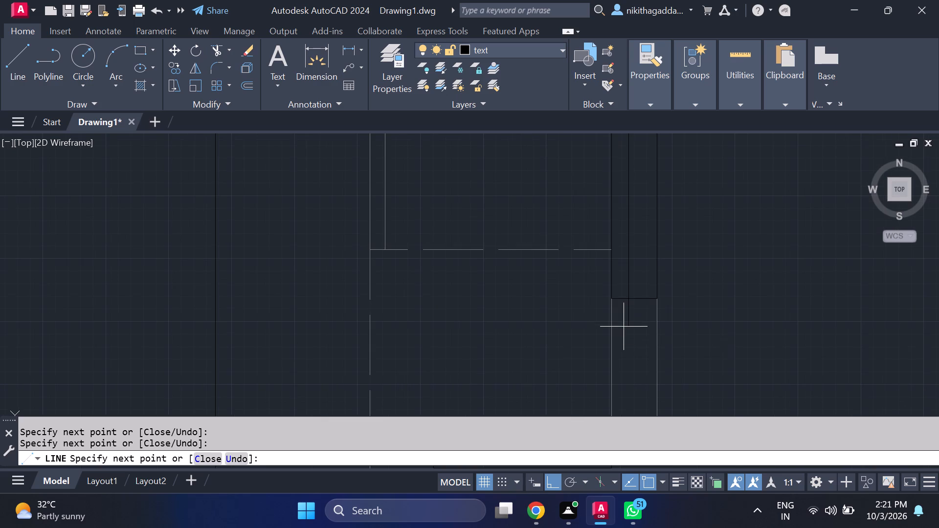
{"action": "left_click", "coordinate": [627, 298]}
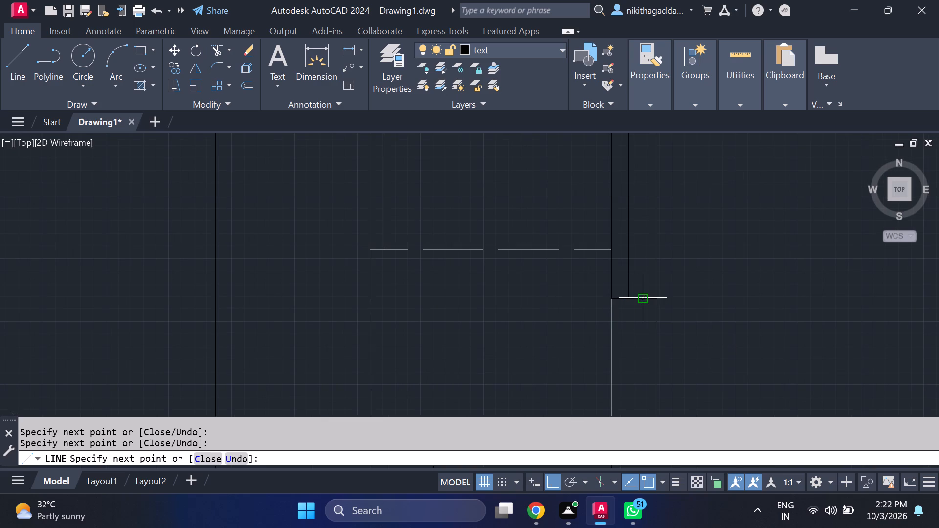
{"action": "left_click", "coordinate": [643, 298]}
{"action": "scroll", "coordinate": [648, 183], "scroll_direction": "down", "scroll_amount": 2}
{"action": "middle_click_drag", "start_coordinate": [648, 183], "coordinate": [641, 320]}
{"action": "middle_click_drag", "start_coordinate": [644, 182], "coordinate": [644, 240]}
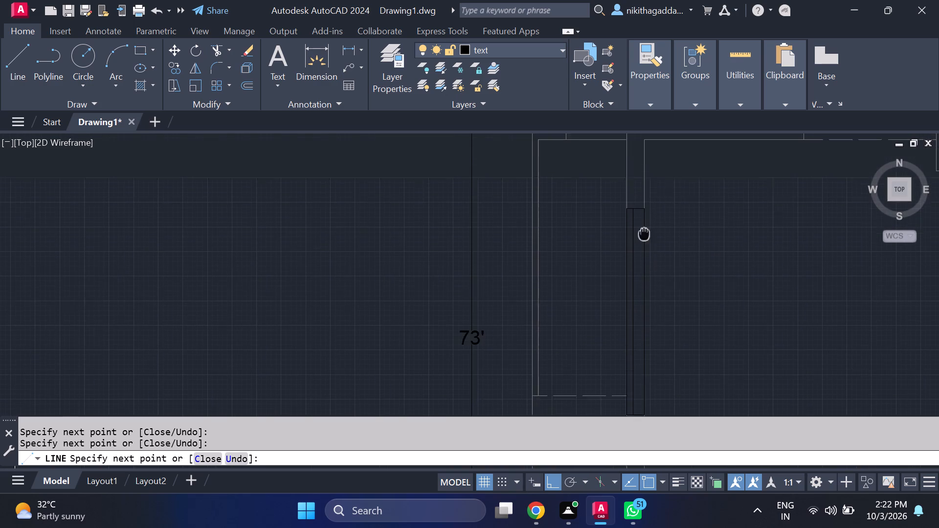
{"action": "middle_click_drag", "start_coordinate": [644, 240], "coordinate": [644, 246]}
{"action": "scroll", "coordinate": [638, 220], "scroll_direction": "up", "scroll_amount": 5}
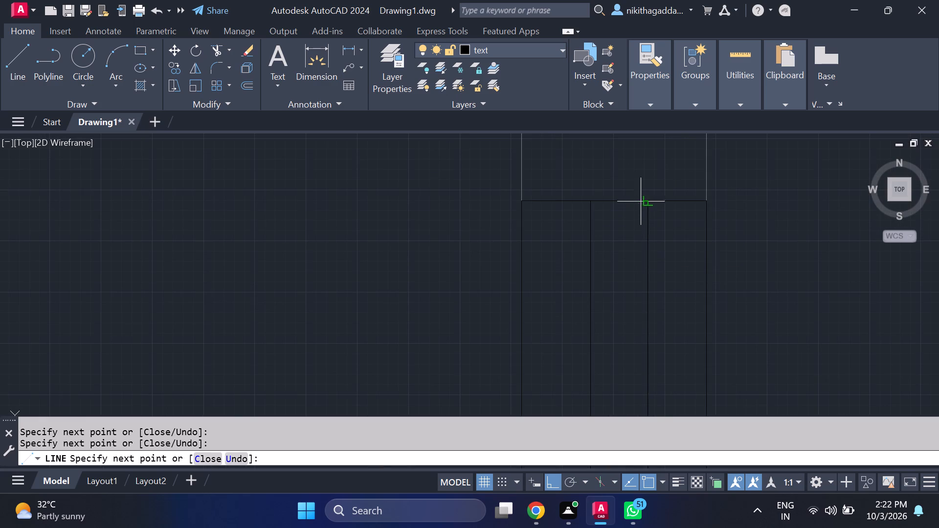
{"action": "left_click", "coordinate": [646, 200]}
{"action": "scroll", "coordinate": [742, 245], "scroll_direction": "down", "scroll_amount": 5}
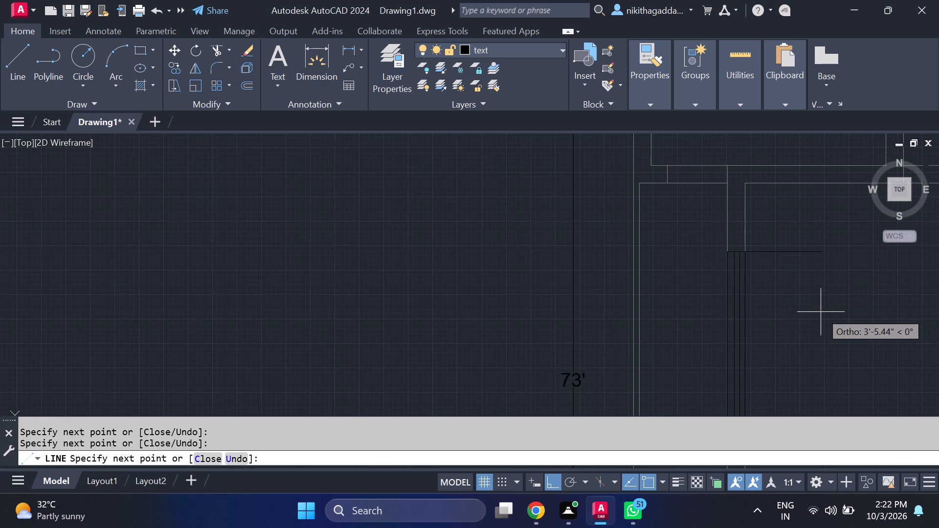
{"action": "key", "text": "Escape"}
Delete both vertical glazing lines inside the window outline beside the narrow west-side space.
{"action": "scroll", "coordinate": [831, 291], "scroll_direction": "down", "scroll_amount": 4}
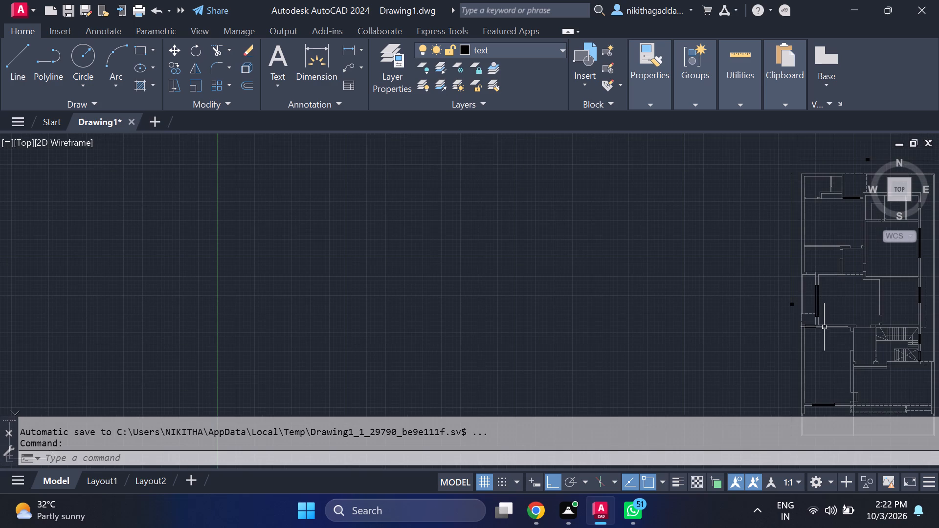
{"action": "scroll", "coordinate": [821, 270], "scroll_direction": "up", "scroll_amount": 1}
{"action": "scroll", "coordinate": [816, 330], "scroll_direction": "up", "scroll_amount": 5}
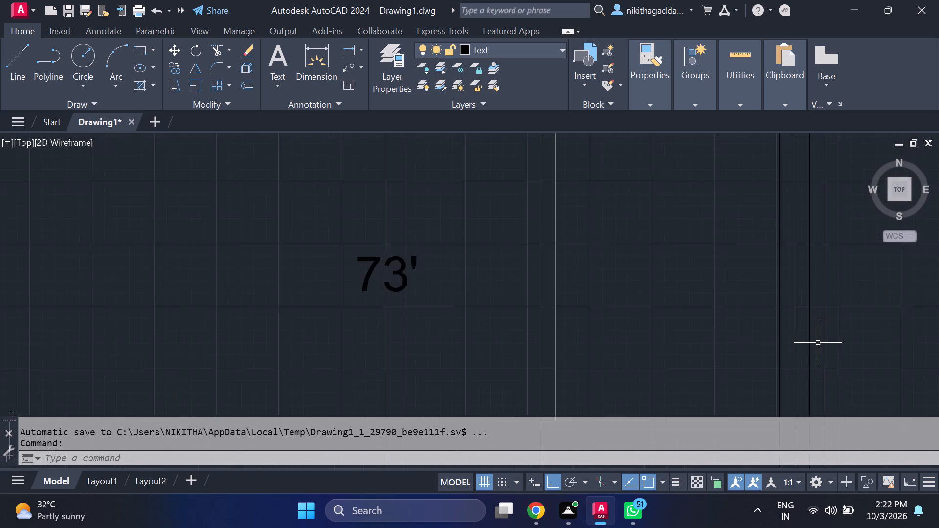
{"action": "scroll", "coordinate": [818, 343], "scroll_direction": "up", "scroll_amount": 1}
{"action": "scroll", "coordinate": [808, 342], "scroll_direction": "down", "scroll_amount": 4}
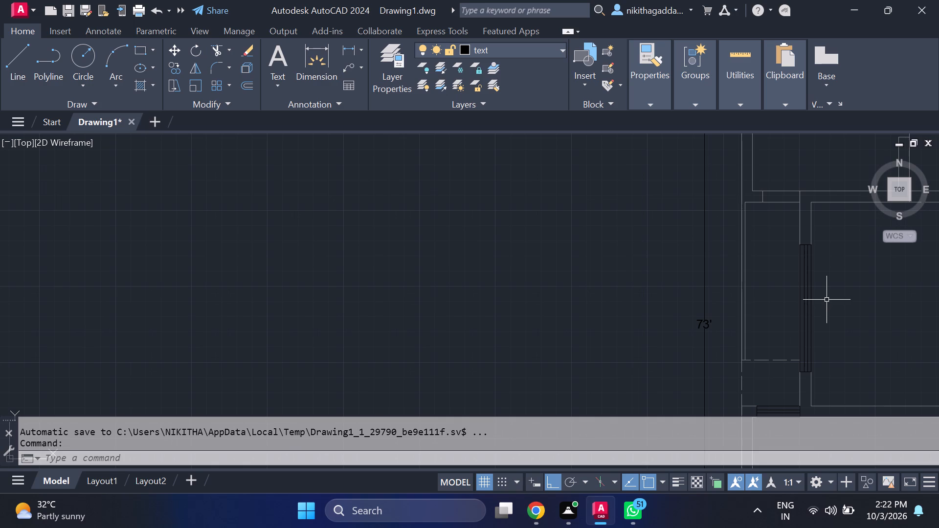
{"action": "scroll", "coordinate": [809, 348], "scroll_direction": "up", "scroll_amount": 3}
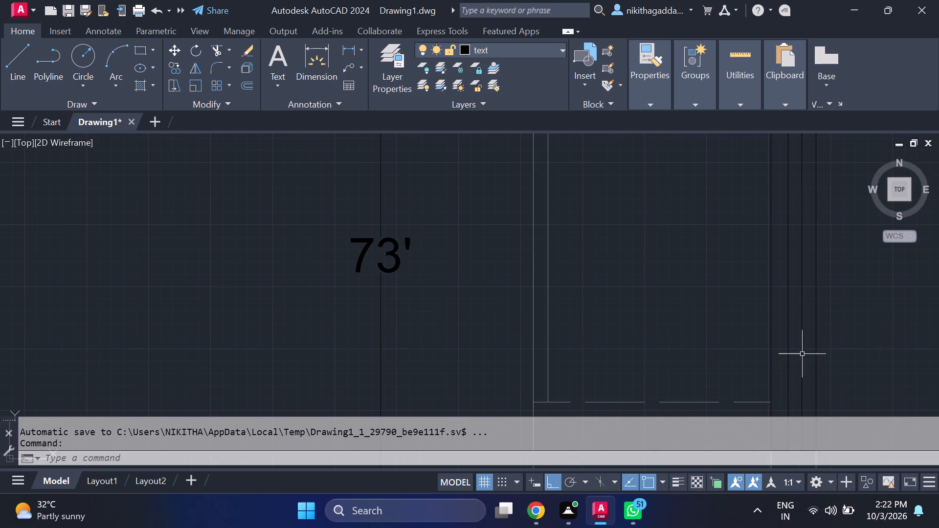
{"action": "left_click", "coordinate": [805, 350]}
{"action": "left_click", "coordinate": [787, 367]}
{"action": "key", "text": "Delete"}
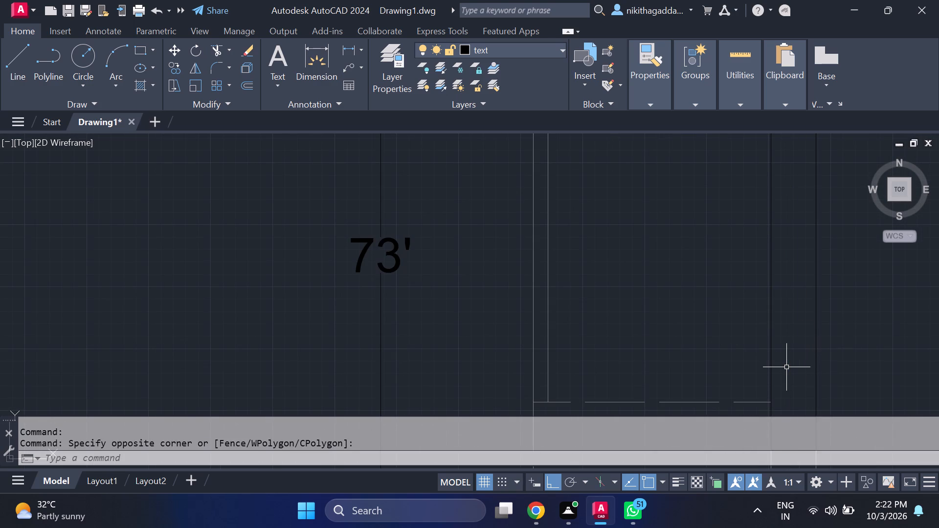
Draw a vertical glazing line near the middle of the window outline beside the narrow west-side space, from its south end to its north end.
{"action": "key", "text": "l"}
{"action": "key", "text": "Return"}
{"action": "middle_click_drag", "start_coordinate": [786, 368], "coordinate": [732, 223]}
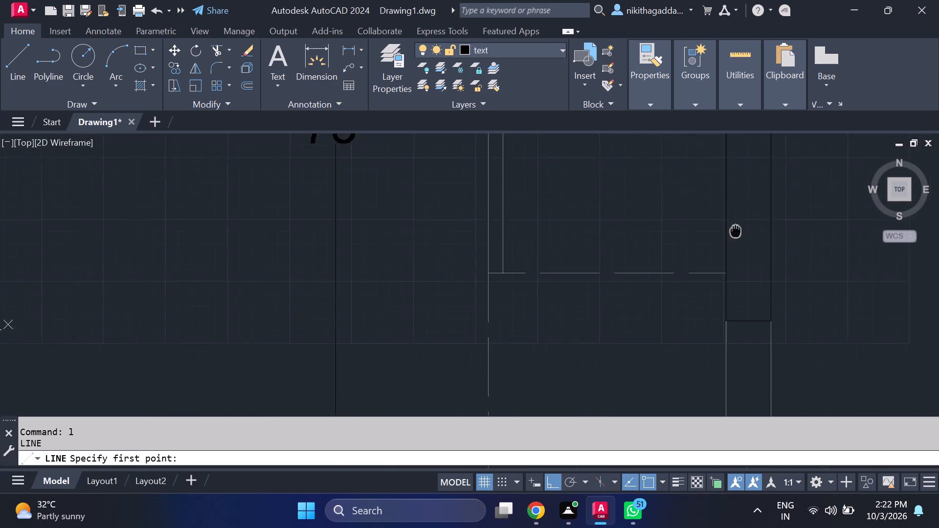
{"action": "middle_click_drag", "start_coordinate": [732, 223], "coordinate": [715, 198]}
{"action": "scroll", "coordinate": [722, 254], "scroll_direction": "up", "scroll_amount": 2}
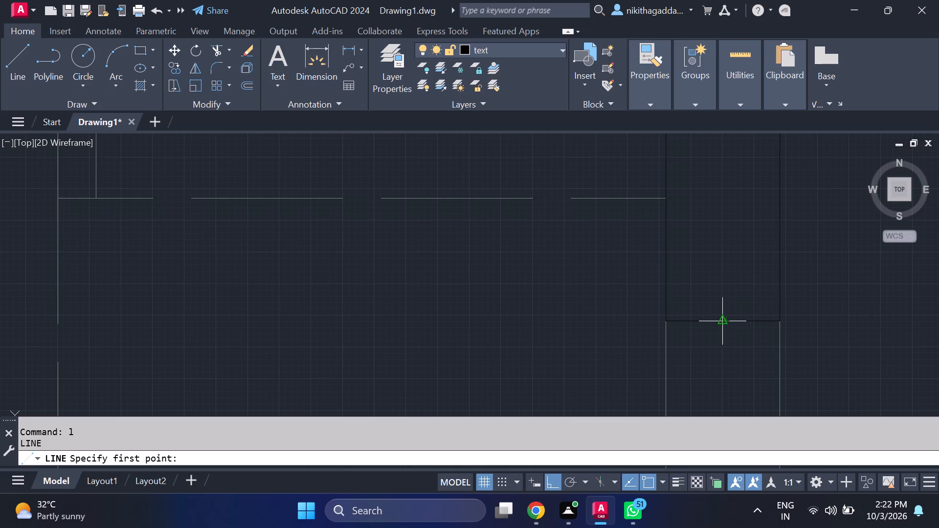
{"action": "scroll", "coordinate": [719, 319], "scroll_direction": "up", "scroll_amount": 2}
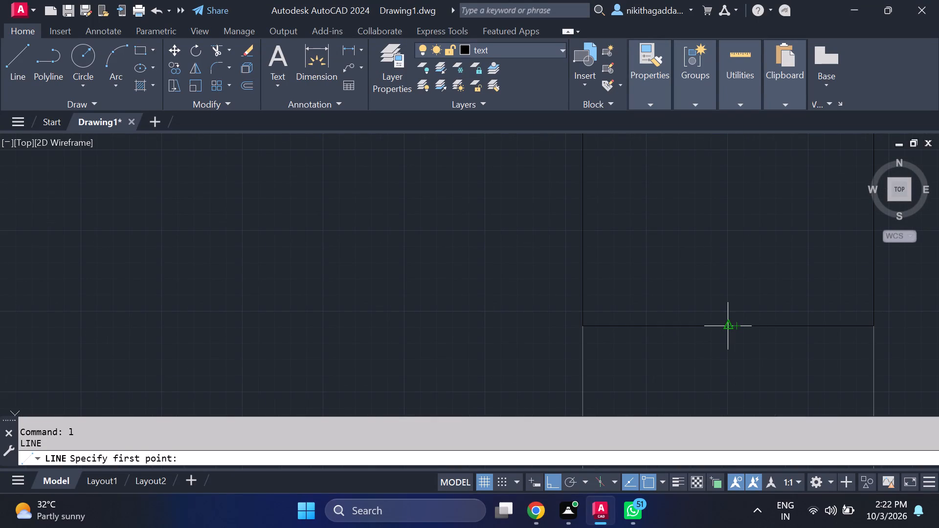
{"action": "left_click", "coordinate": [720, 332]}
{"action": "scroll", "coordinate": [717, 215], "scroll_direction": "down", "scroll_amount": 3}
{"action": "middle_click_drag", "start_coordinate": [717, 215], "coordinate": [719, 455]}
{"action": "scroll", "coordinate": [721, 234], "scroll_direction": "down", "scroll_amount": 3}
{"action": "middle_click_drag", "start_coordinate": [723, 235], "coordinate": [723, 348]}
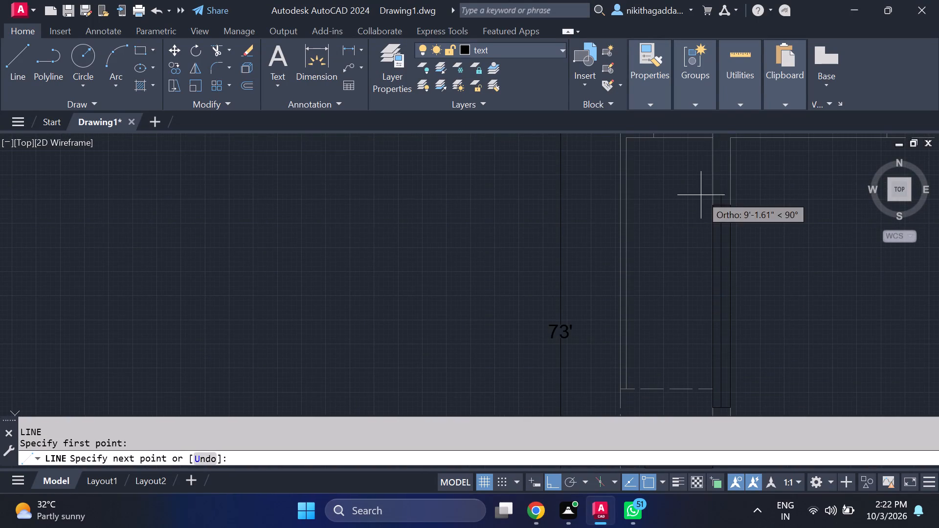
{"action": "scroll", "coordinate": [724, 209], "scroll_direction": "up", "scroll_amount": 4}
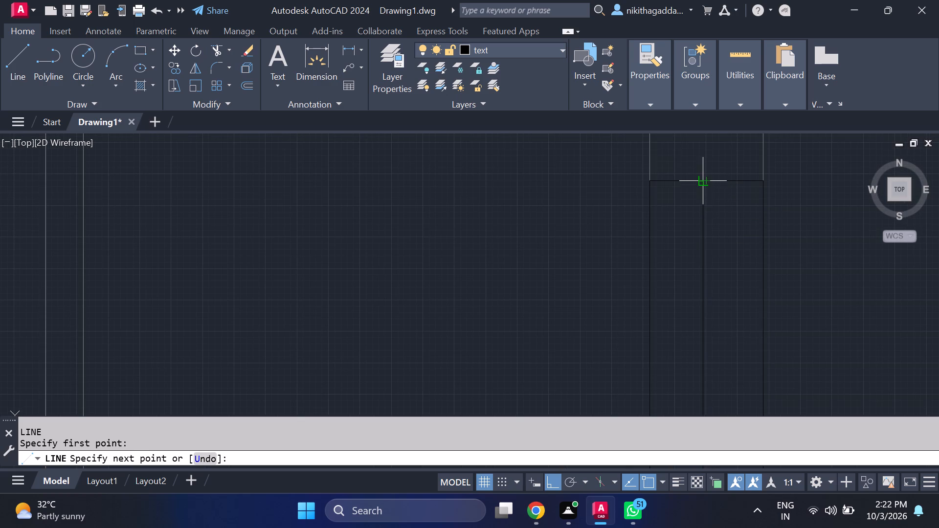
{"action": "scroll", "coordinate": [698, 182], "scroll_direction": "up", "scroll_amount": 3}
{"action": "left_click", "coordinate": [719, 180]}
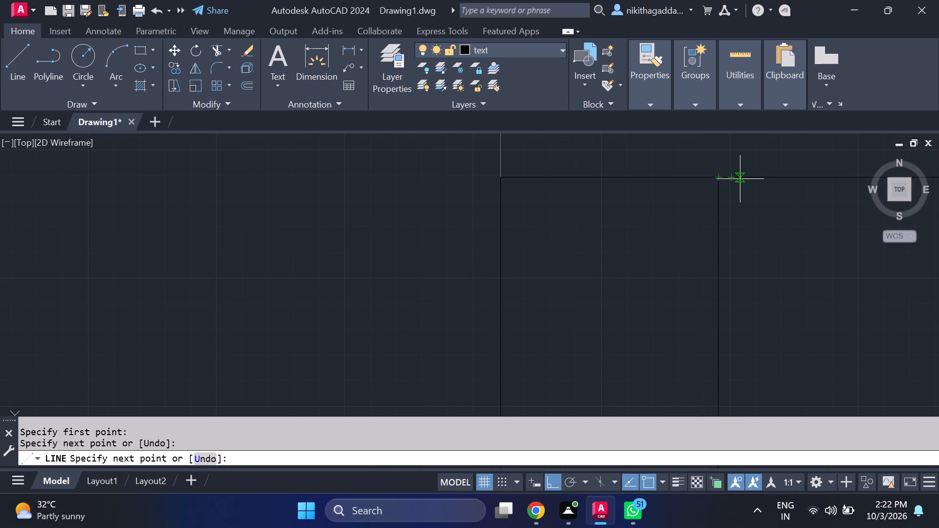
{"action": "left_click", "coordinate": [739, 179]}
{"action": "scroll", "coordinate": [735, 277], "scroll_direction": "down", "scroll_amount": 4}
{"action": "middle_click_drag", "start_coordinate": [743, 368], "coordinate": [677, 117]}
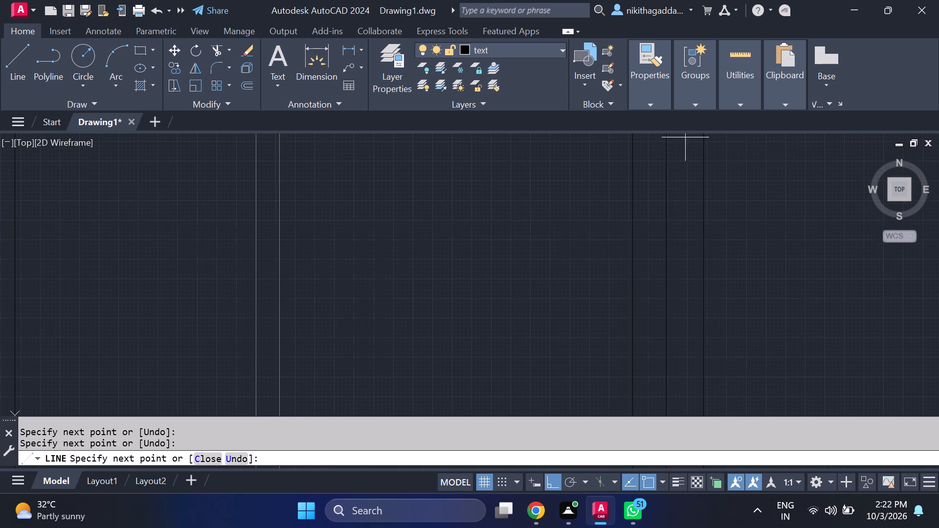
{"action": "middle_click_drag", "start_coordinate": [698, 379], "coordinate": [653, 178]}
{"action": "scroll", "coordinate": [650, 261], "scroll_direction": "down", "scroll_amount": 4}
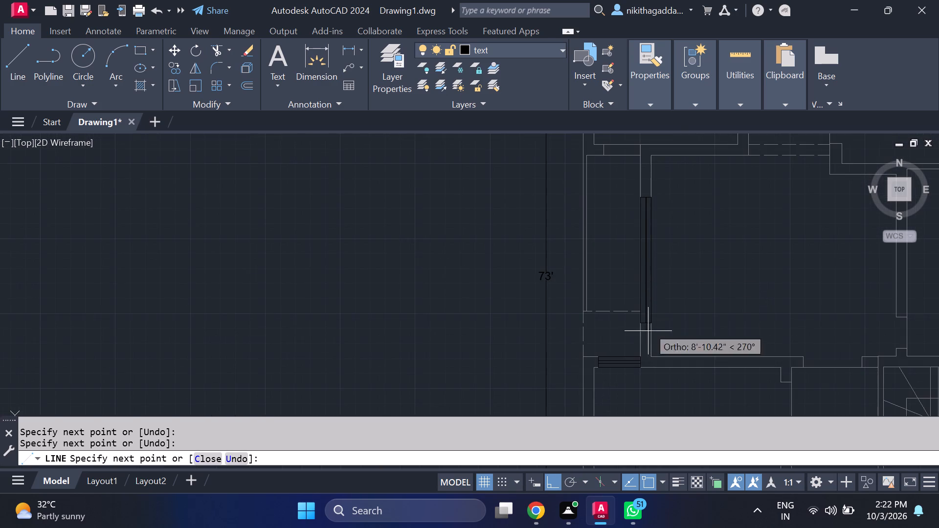
{"action": "scroll", "coordinate": [648, 326], "scroll_direction": "up", "scroll_amount": 3}
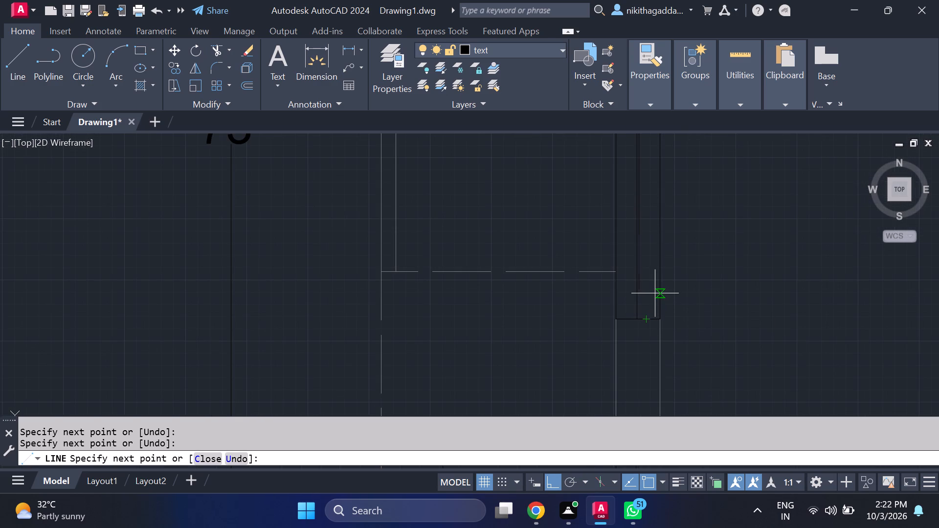
{"action": "key", "text": "Escape"}
Draw a second vertical glazing line just east of the first in the same window outline, spanning its full length.
{"action": "key", "text": "l"}
{"action": "key", "text": "Return"}
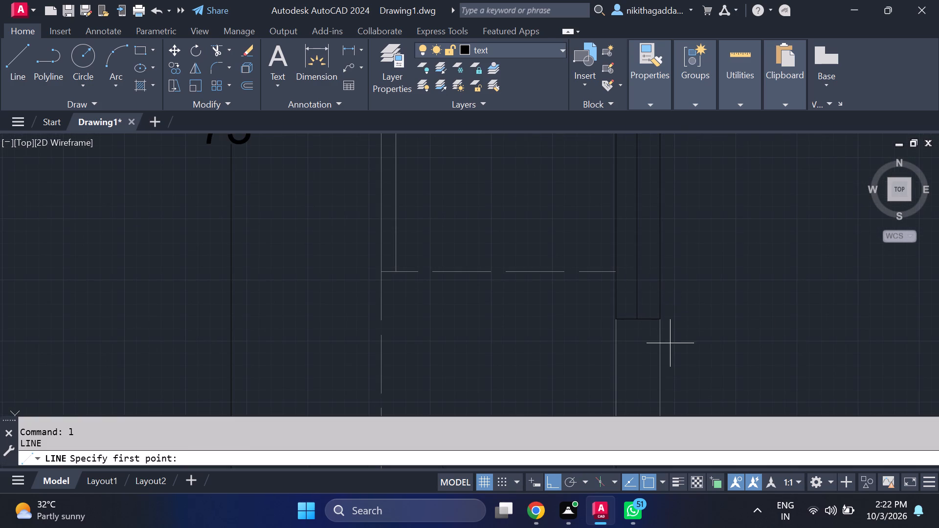
{"action": "scroll", "coordinate": [671, 326], "scroll_direction": "up", "scroll_amount": 3}
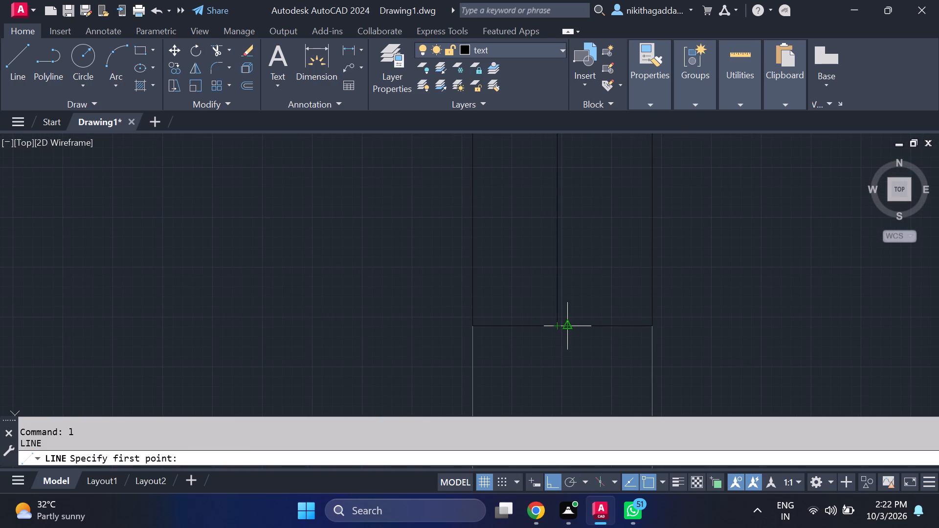
{"action": "left_click", "coordinate": [578, 327]}
{"action": "scroll", "coordinate": [581, 225], "scroll_direction": "down", "scroll_amount": 2}
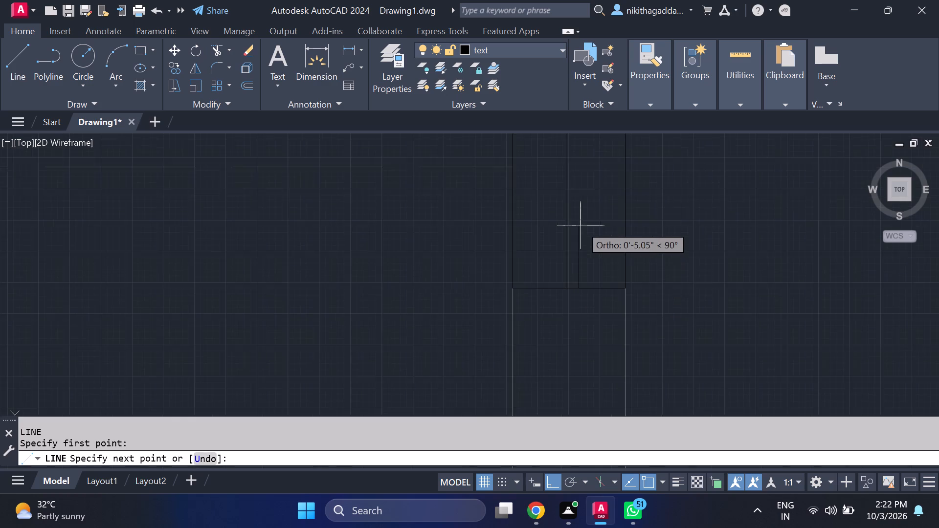
{"action": "middle_click_drag", "start_coordinate": [581, 225], "coordinate": [612, 367]}
{"action": "scroll", "coordinate": [601, 175], "scroll_direction": "down", "scroll_amount": 4}
{"action": "middle_click_drag", "start_coordinate": [602, 179], "coordinate": [621, 344]}
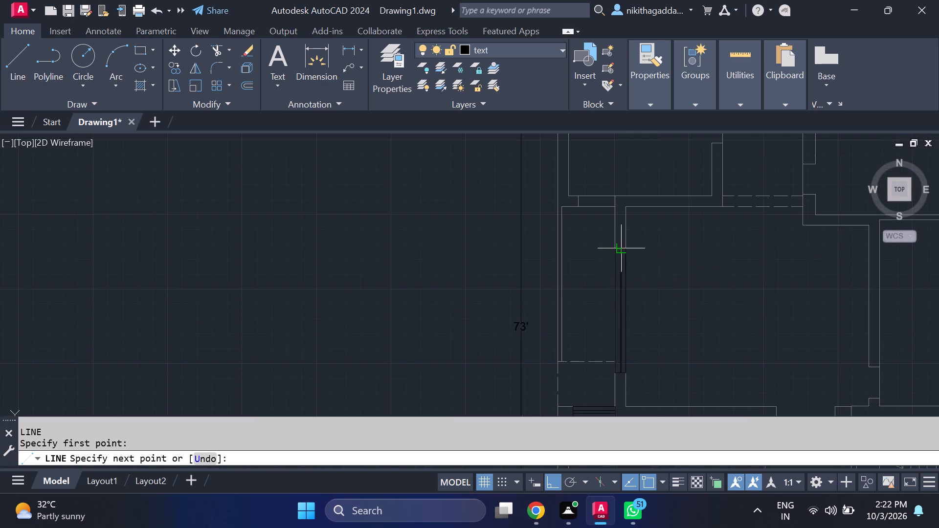
{"action": "scroll", "coordinate": [623, 238], "scroll_direction": "up", "scroll_amount": 3}
{"action": "left_click", "coordinate": [617, 281]}
{"action": "scroll", "coordinate": [749, 254], "scroll_direction": "down", "scroll_amount": 3}
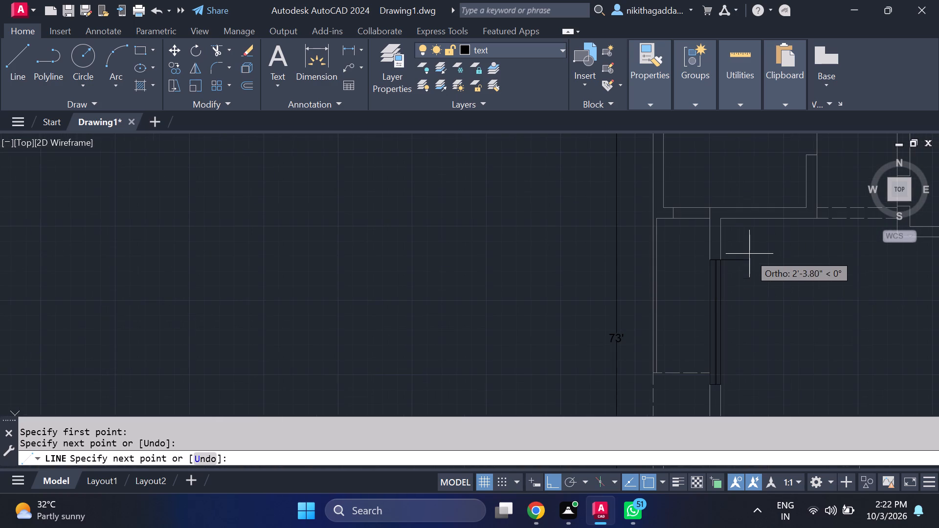
Examine the floor plan's walls for openings that still need a window symbol.
{"action": "key", "text": "Return"}
{"action": "scroll", "coordinate": [746, 251], "scroll_direction": "down", "scroll_amount": 2}
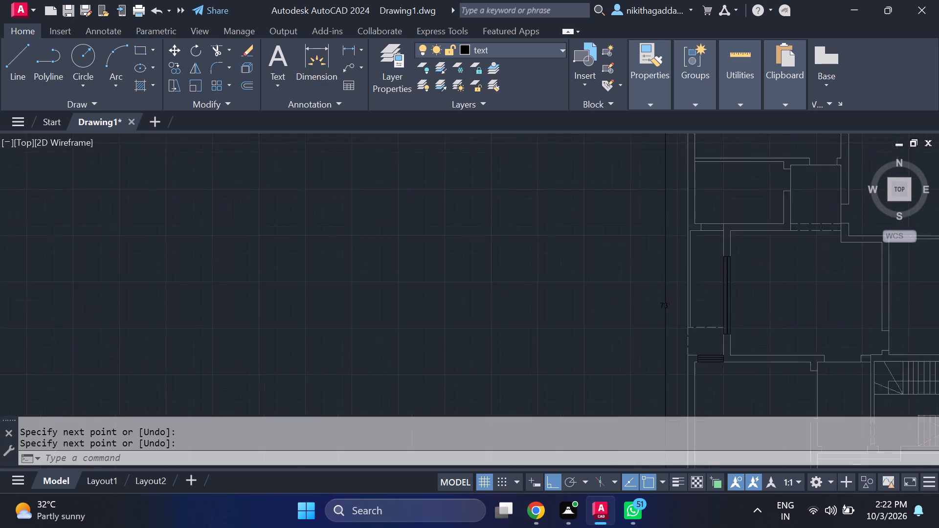
{"action": "scroll", "coordinate": [746, 251], "scroll_direction": "down", "scroll_amount": 1}
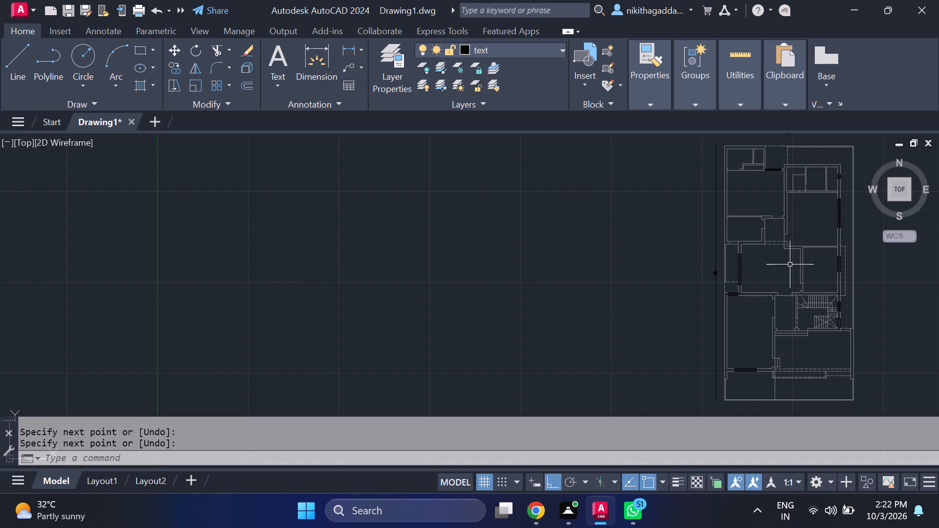
{"action": "middle_click_drag", "start_coordinate": [790, 269], "coordinate": [794, 321]}
{"action": "middle_click_drag", "start_coordinate": [792, 317], "coordinate": [790, 315]}
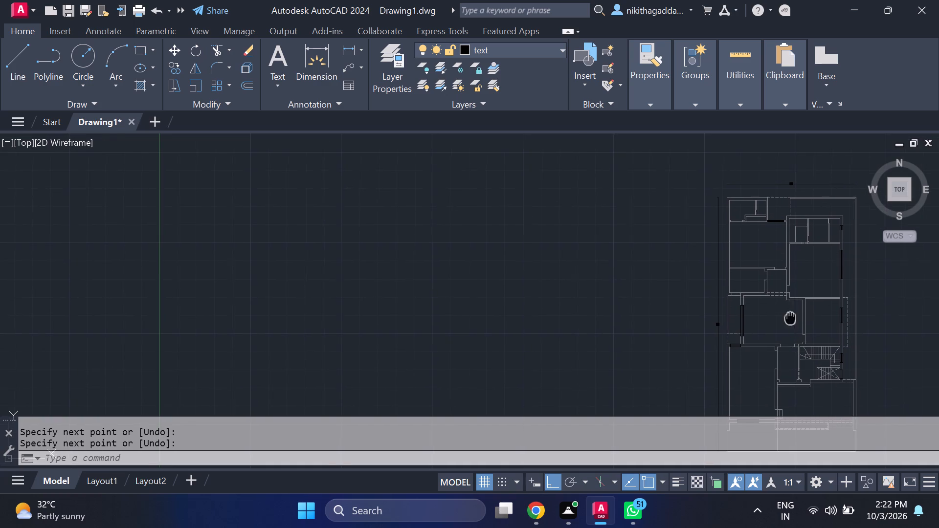
{"action": "middle_click_drag", "start_coordinate": [790, 315], "coordinate": [766, 217]}
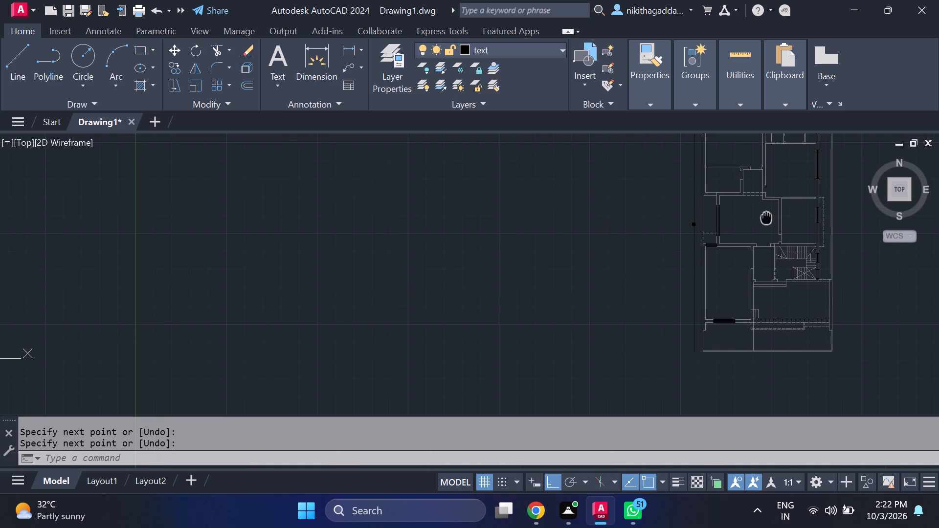
{"action": "middle_click_drag", "start_coordinate": [766, 217], "coordinate": [715, 297]}
{"action": "scroll", "coordinate": [800, 336], "scroll_direction": "up", "scroll_amount": 2}
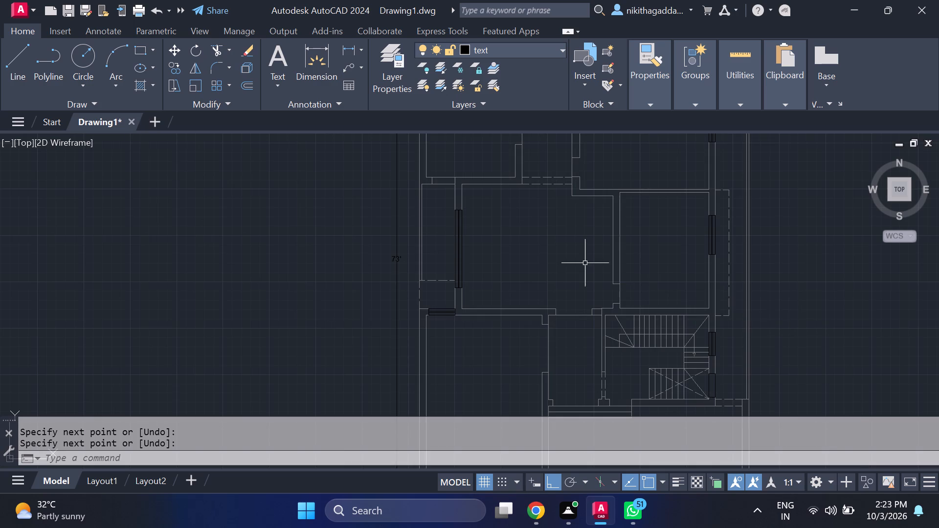
{"action": "scroll", "coordinate": [584, 263], "scroll_direction": "down", "scroll_amount": 2}
{"action": "middle_click_drag", "start_coordinate": [583, 253], "coordinate": [609, 323]}
{"action": "middle_click_drag", "start_coordinate": [584, 255], "coordinate": [593, 290]}
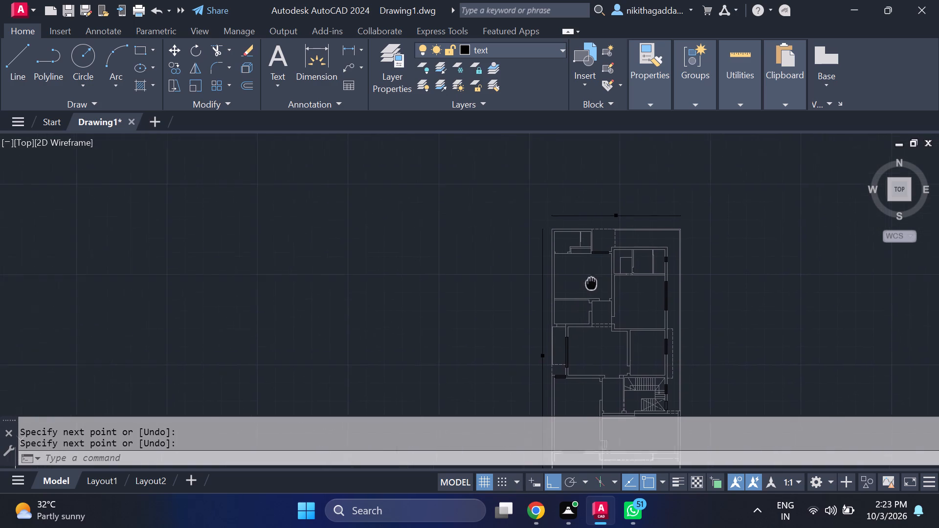
{"action": "middle_click_drag", "start_coordinate": [593, 290], "coordinate": [604, 331]}
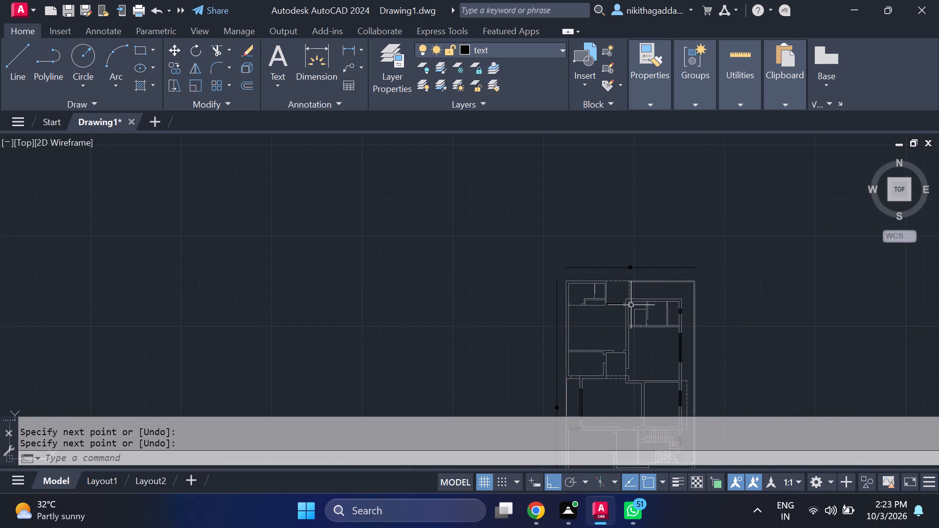
{"action": "middle_click_drag", "start_coordinate": [637, 326], "coordinate": [632, 248]}
{"action": "scroll", "coordinate": [590, 308], "scroll_direction": "up", "scroll_amount": 1}
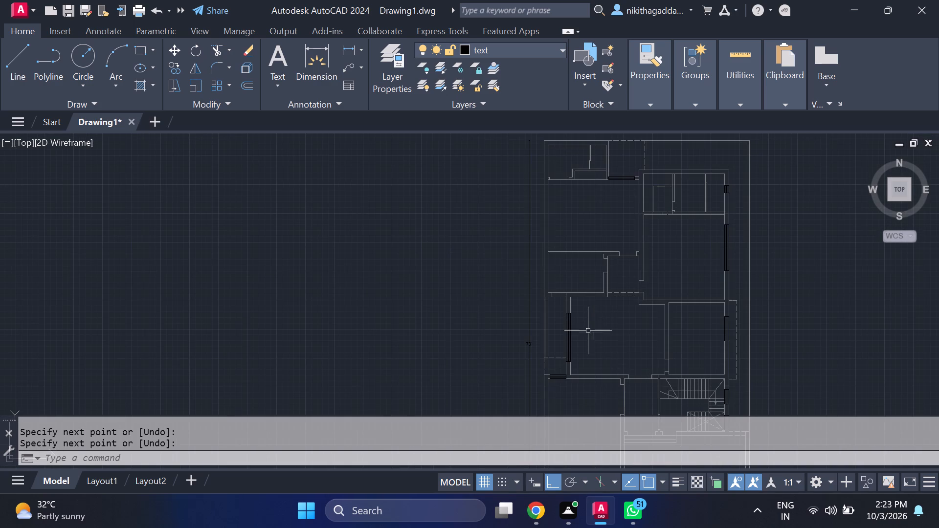
{"action": "middle_click_drag", "start_coordinate": [600, 340], "coordinate": [589, 258]}
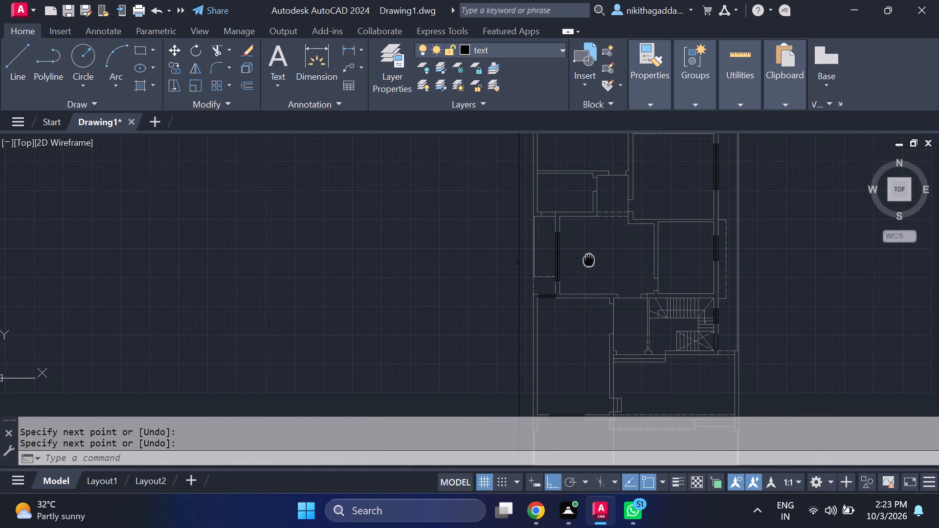
{"action": "middle_click_drag", "start_coordinate": [589, 258], "coordinate": [603, 311]}
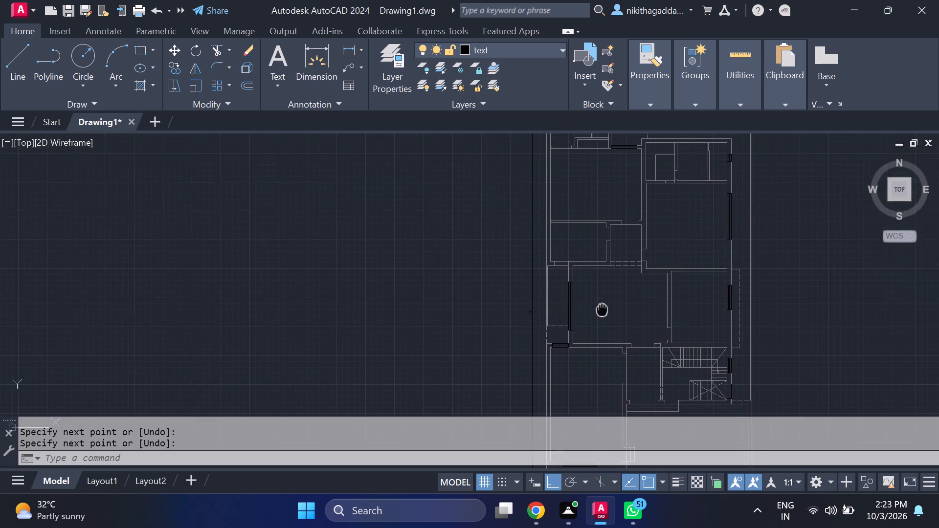
{"action": "middle_click_drag", "start_coordinate": [603, 311], "coordinate": [609, 333]}
Draw a closed rectangular window outline across the thickness of the wall at the north end of the narrow west-side space.
{"action": "scroll", "coordinate": [567, 288], "scroll_direction": "up", "scroll_amount": 3}
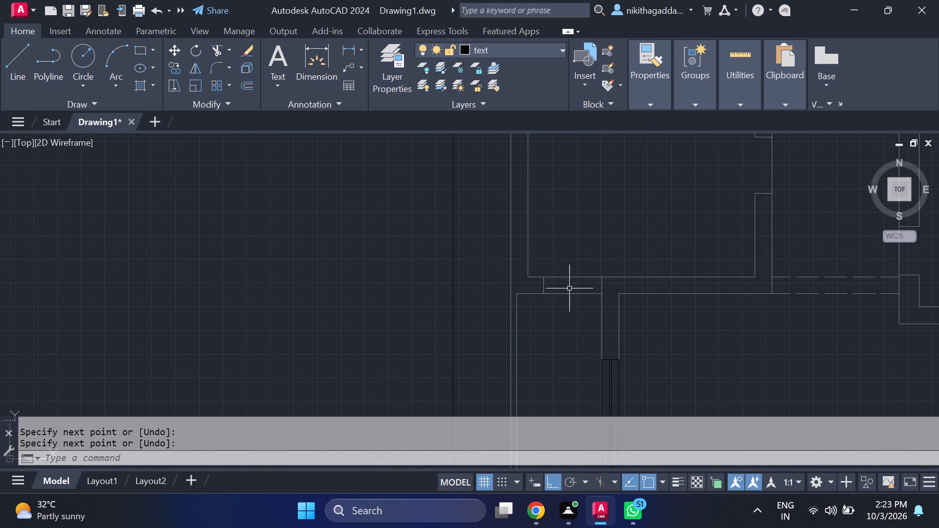
{"action": "key", "text": "l"}
{"action": "key", "text": "Return"}
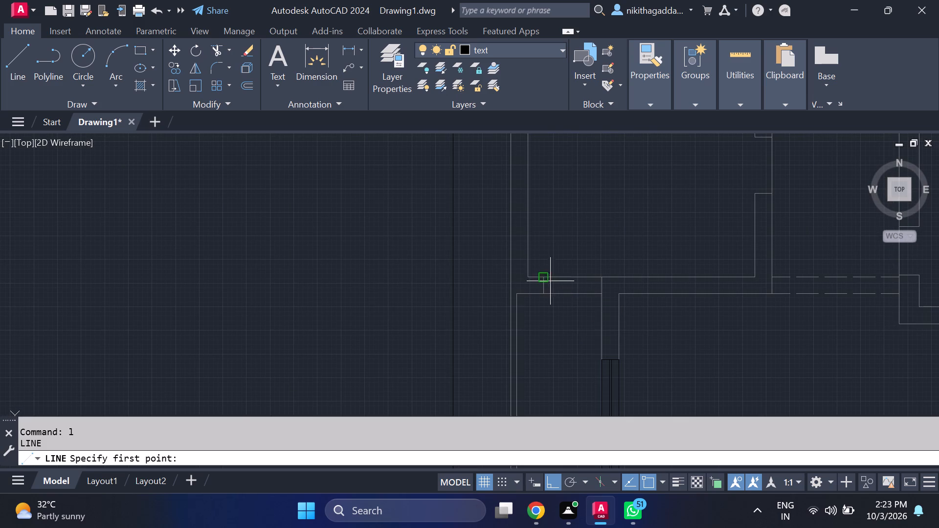
{"action": "left_click", "coordinate": [548, 278]}
{"action": "scroll", "coordinate": [550, 294], "scroll_direction": "up", "scroll_amount": 2}
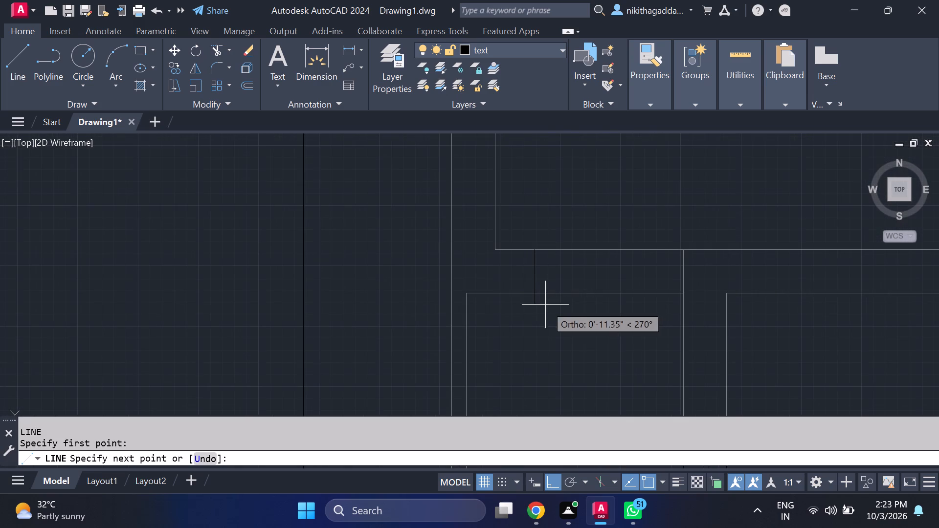
{"action": "left_click", "coordinate": [535, 292]}
{"action": "left_click", "coordinate": [683, 299]}
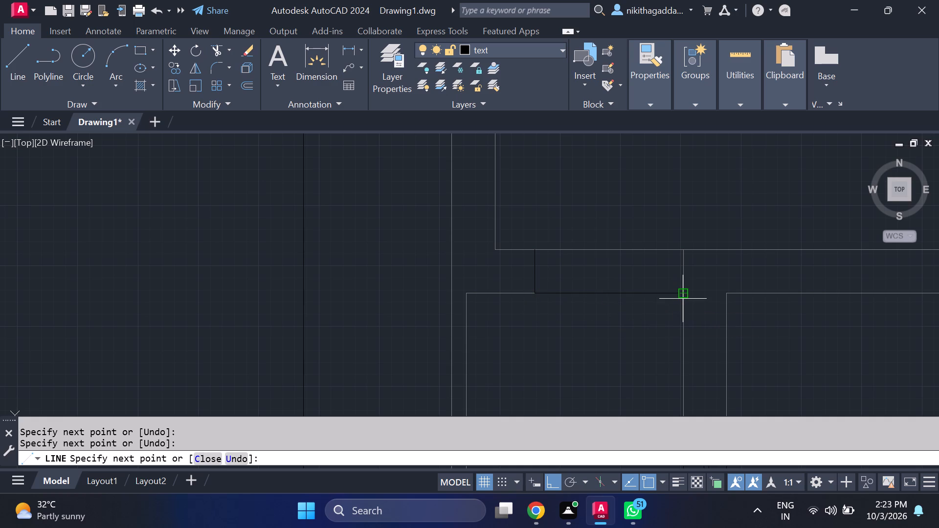
{"action": "left_click", "coordinate": [682, 251]}
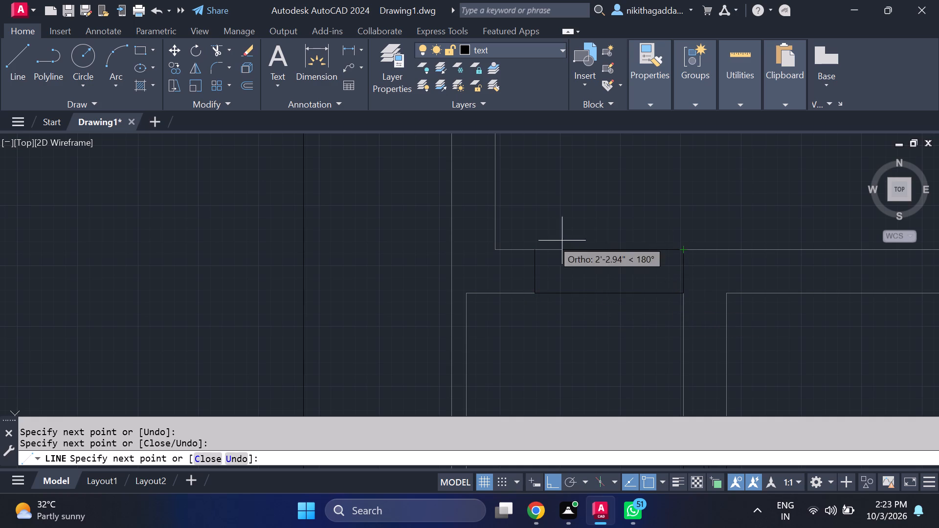
{"action": "left_click", "coordinate": [537, 248]}
Draw two parallel horizontal glazing lines spanning the full length of the window outline north of the narrow west-side space.
{"action": "scroll", "coordinate": [536, 261], "scroll_direction": "up", "scroll_amount": 3}
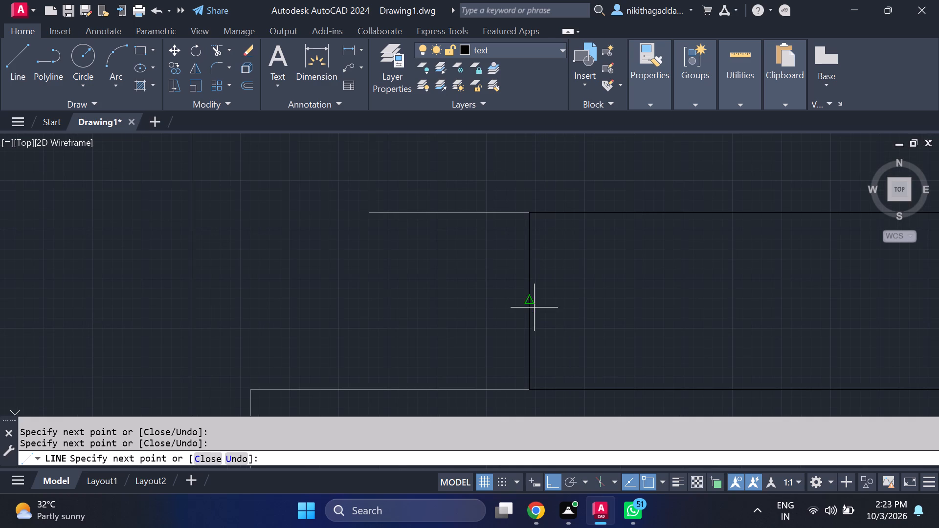
{"action": "left_click", "coordinate": [528, 280]}
{"action": "scroll", "coordinate": [811, 293], "scroll_direction": "down", "scroll_amount": 3}
{"action": "middle_click_drag", "start_coordinate": [811, 293], "coordinate": [613, 270]}
{"action": "scroll", "coordinate": [693, 270], "scroll_direction": "up", "scroll_amount": 3}
{"action": "left_click", "coordinate": [692, 256]}
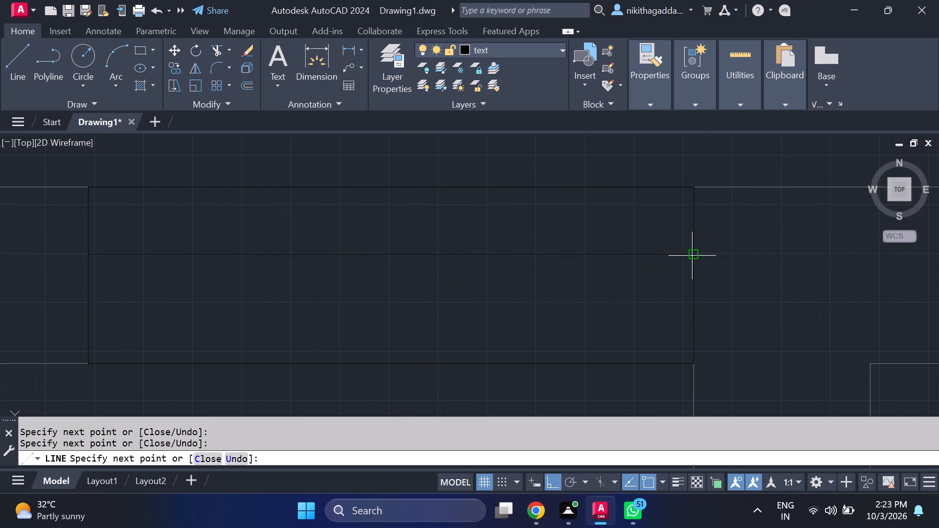
{"action": "left_click", "coordinate": [694, 290]}
{"action": "scroll", "coordinate": [312, 317], "scroll_direction": "down", "scroll_amount": 3}
{"action": "middle_click_drag", "start_coordinate": [323, 308], "coordinate": [325, 304]}
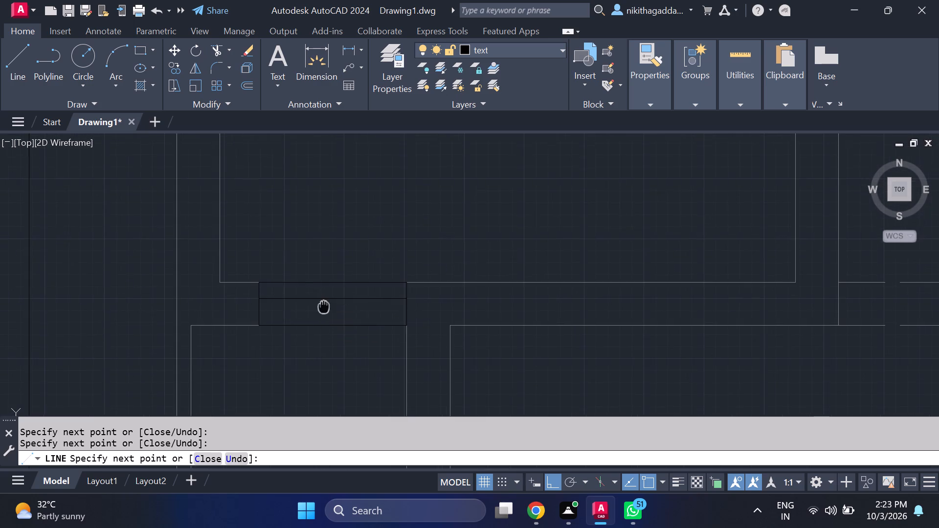
{"action": "middle_click_drag", "start_coordinate": [325, 304], "coordinate": [366, 302]}
{"action": "left_click", "coordinate": [303, 304]}
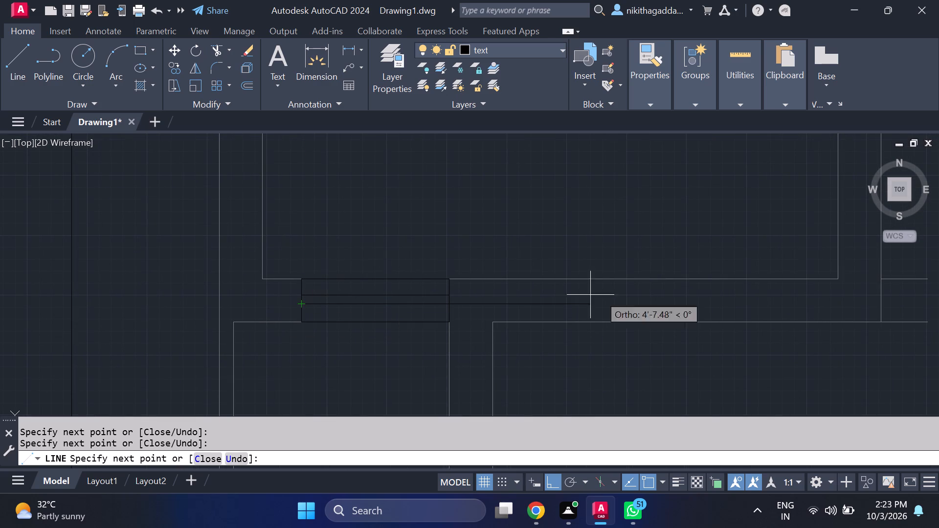
{"action": "key", "text": "Return"}
Review the whole floor plan, checking the window symbols and the remaining walls.
{"action": "scroll", "coordinate": [711, 297], "scroll_direction": "down", "scroll_amount": 6}
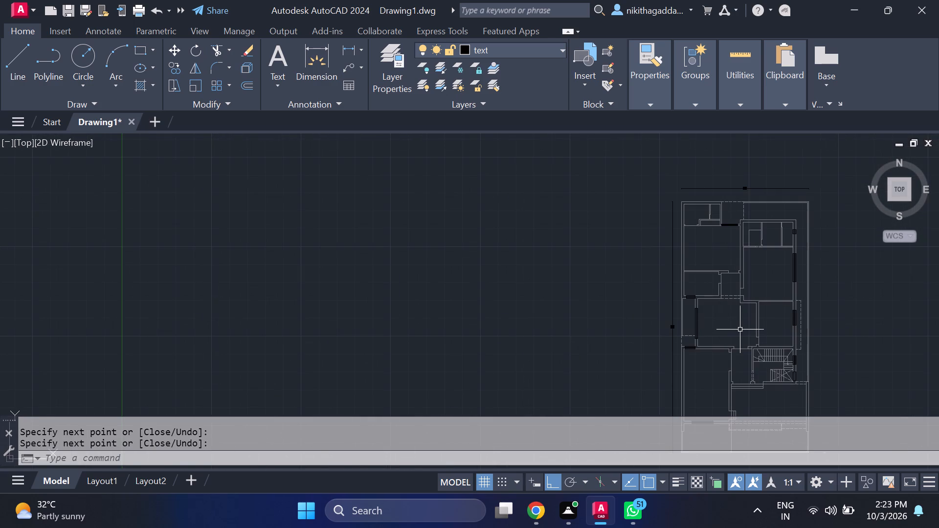
{"action": "middle_click_drag", "start_coordinate": [738, 322], "coordinate": [666, 298]}
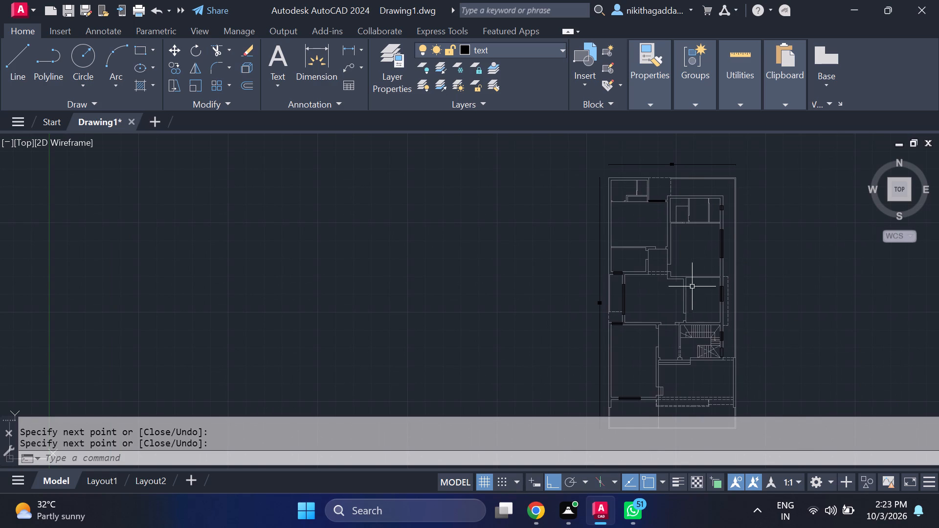
{"action": "scroll", "coordinate": [706, 275], "scroll_direction": "up", "scroll_amount": 1}
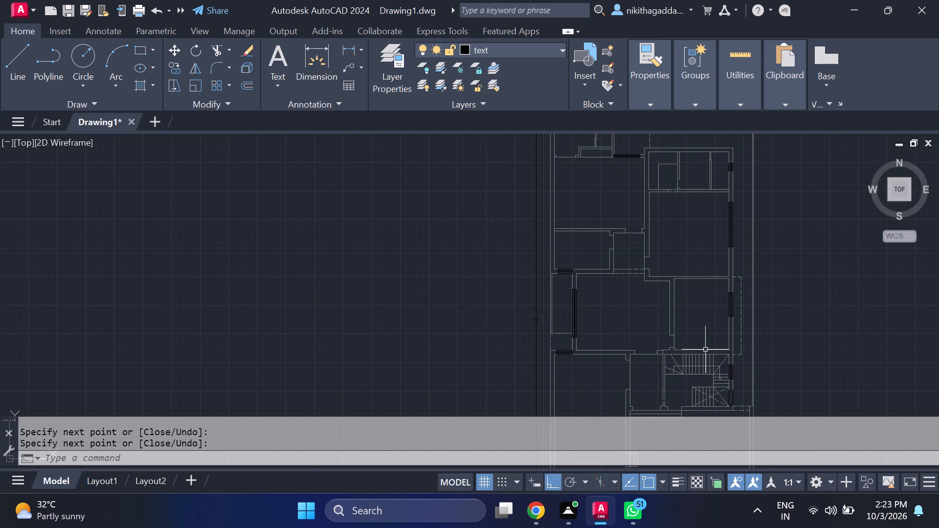
{"action": "scroll", "coordinate": [710, 352], "scroll_direction": "down", "scroll_amount": 2}
{"action": "scroll", "coordinate": [713, 351], "scroll_direction": "up", "scroll_amount": 1}
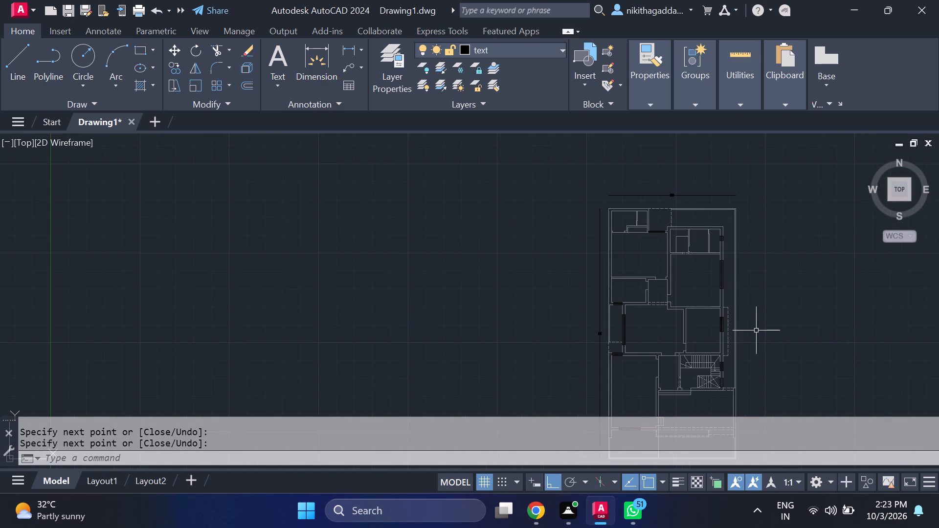
{"action": "middle_click_drag", "start_coordinate": [756, 316], "coordinate": [724, 151]}
{"action": "middle_click_drag", "start_coordinate": [680, 230], "coordinate": [670, 318]}
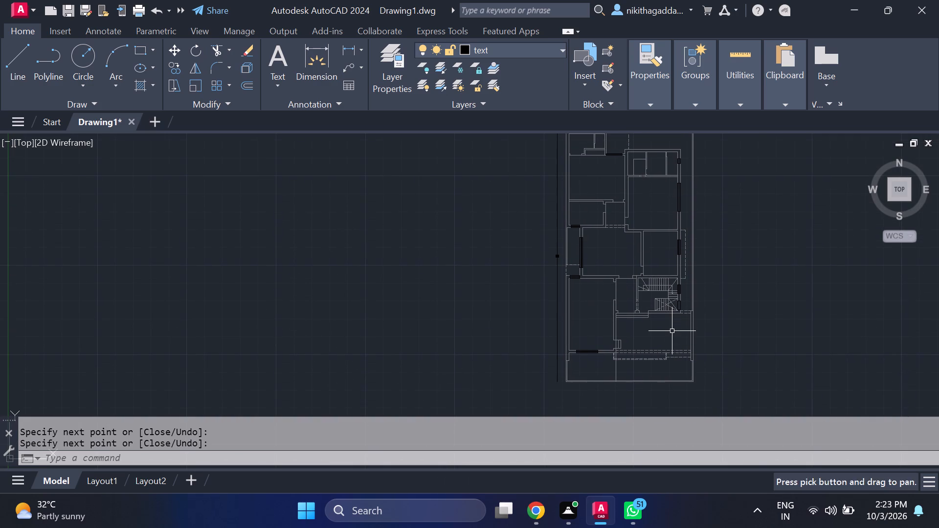
{"action": "middle_click_drag", "start_coordinate": [672, 330], "coordinate": [674, 327]}
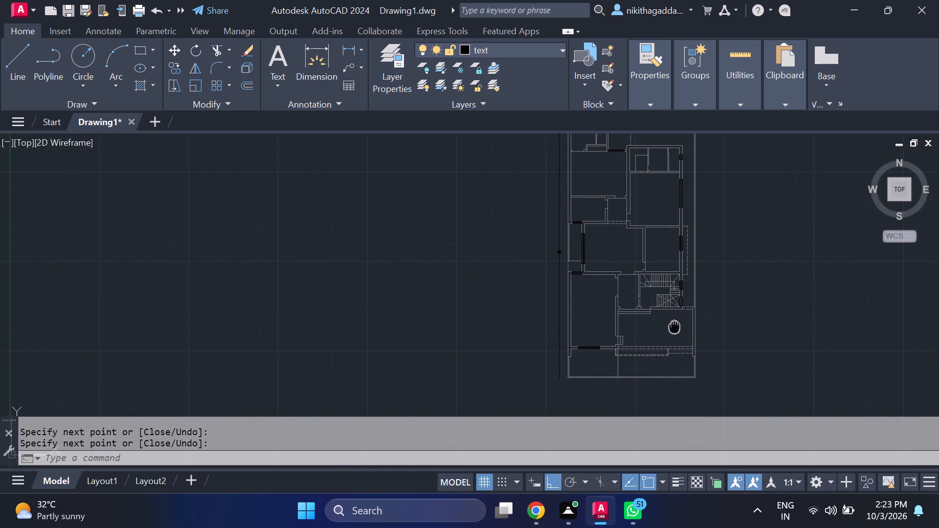
{"action": "middle_click_drag", "start_coordinate": [674, 327], "coordinate": [694, 278]}
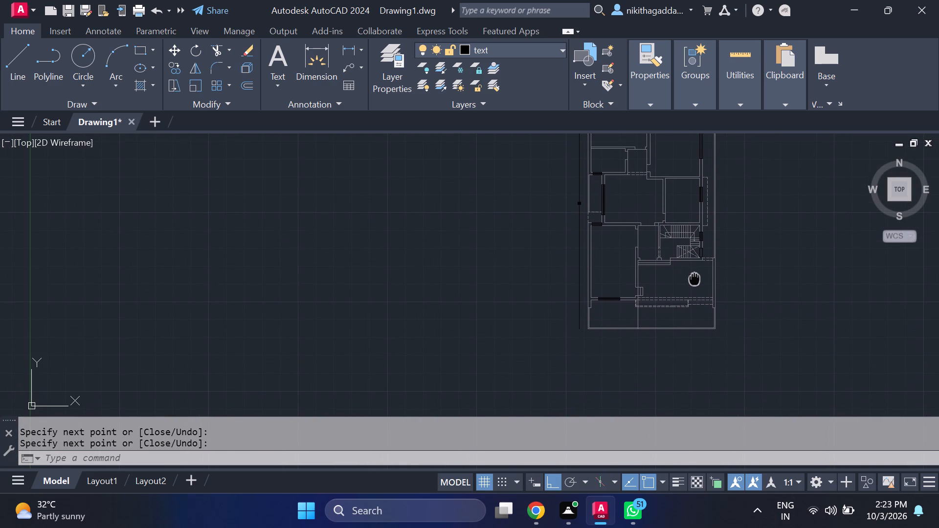
{"action": "middle_click_drag", "start_coordinate": [694, 278], "coordinate": [703, 339]}
{"action": "middle_click", "coordinate": [703, 348]}
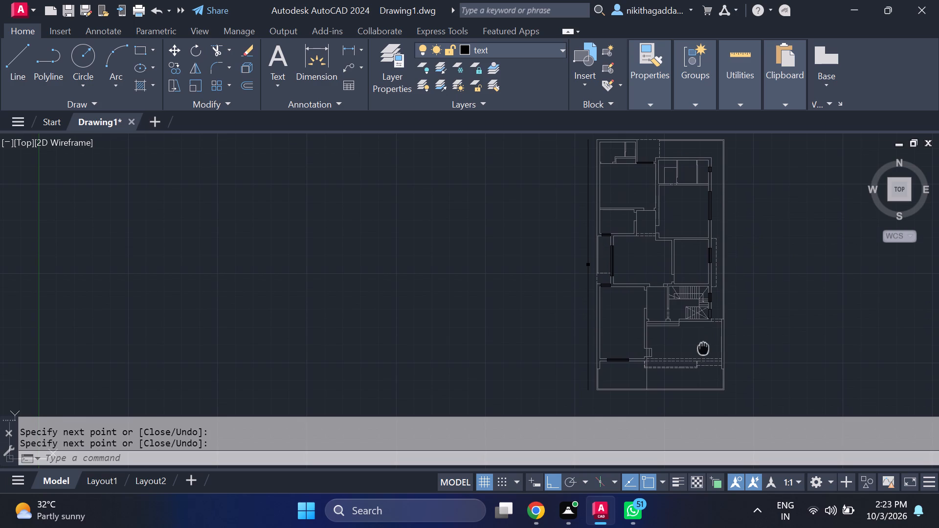
{"action": "scroll", "coordinate": [697, 292], "scroll_direction": "up", "scroll_amount": 2}
{"action": "scroll", "coordinate": [709, 277], "scroll_direction": "down", "scroll_amount": 1}
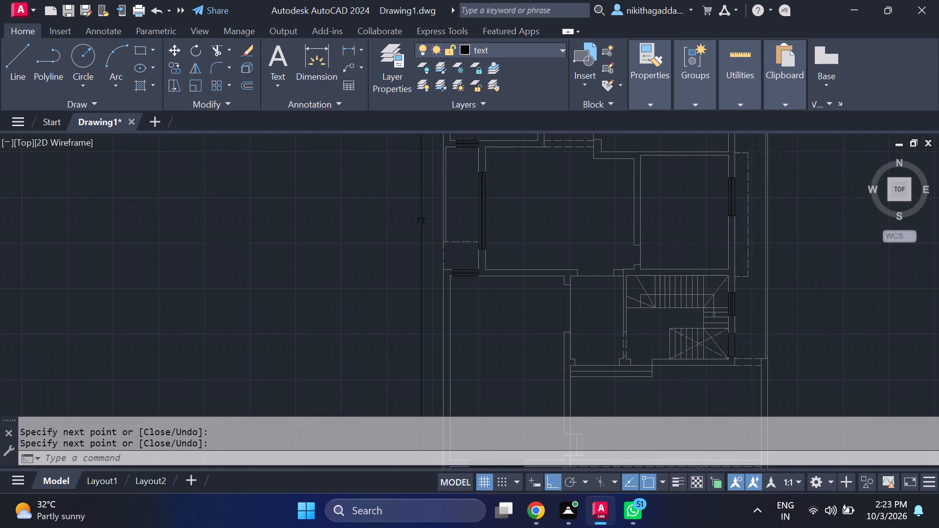
{"action": "scroll", "coordinate": [709, 277], "scroll_direction": "down", "scroll_amount": 1}
{"action": "middle_click_drag", "start_coordinate": [718, 261], "coordinate": [731, 342]}
{"action": "middle_click_drag", "start_coordinate": [714, 280], "coordinate": [716, 301]}
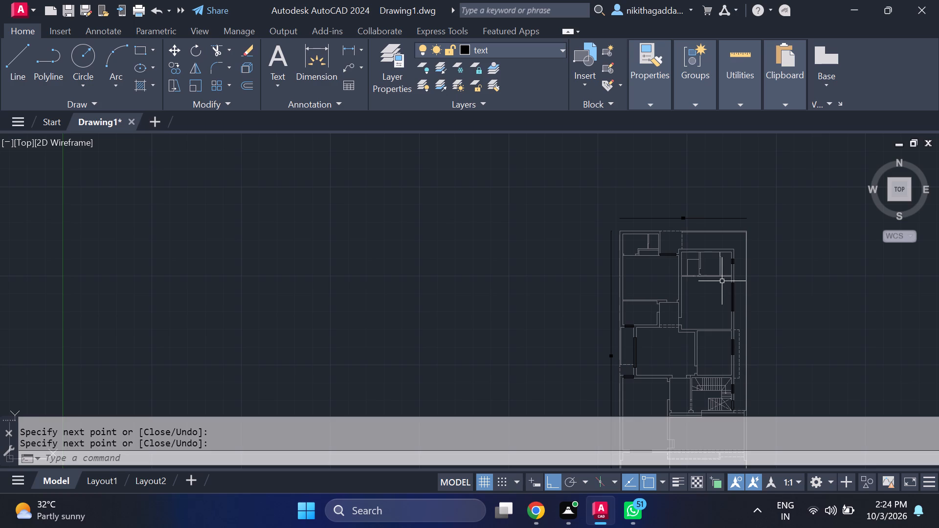
{"action": "scroll", "coordinate": [736, 258], "scroll_direction": "up", "scroll_amount": 2}
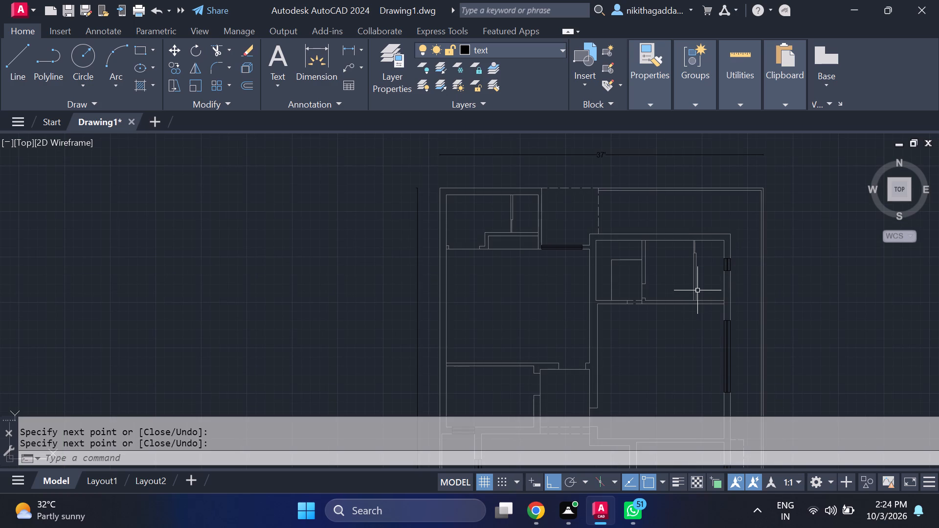
{"action": "middle_click_drag", "start_coordinate": [696, 301], "coordinate": [653, 197]}
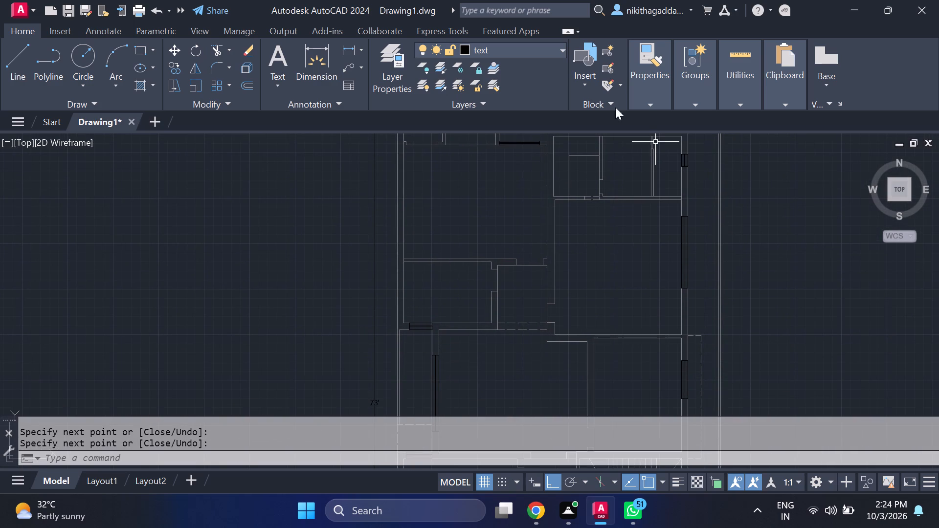
Make walls the current layer.
{"action": "left_click", "coordinate": [554, 48]}
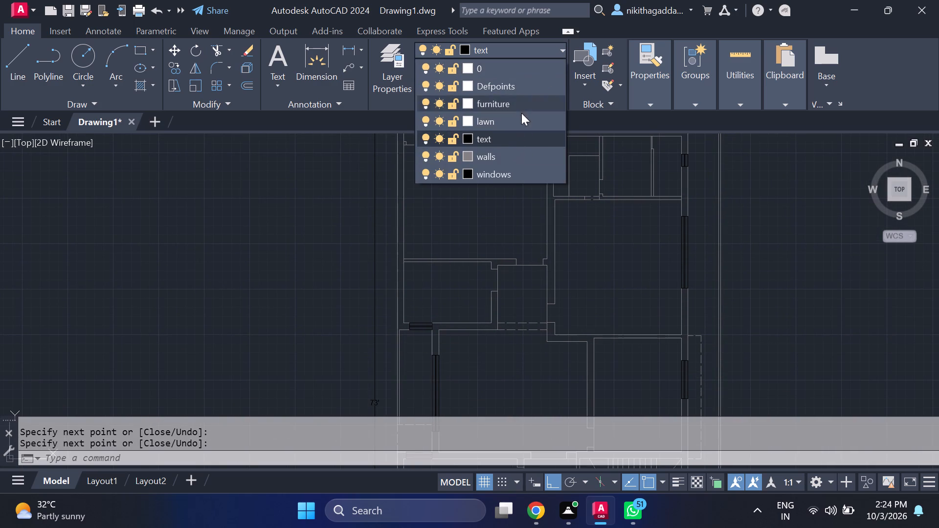
{"action": "left_click", "coordinate": [509, 156]}
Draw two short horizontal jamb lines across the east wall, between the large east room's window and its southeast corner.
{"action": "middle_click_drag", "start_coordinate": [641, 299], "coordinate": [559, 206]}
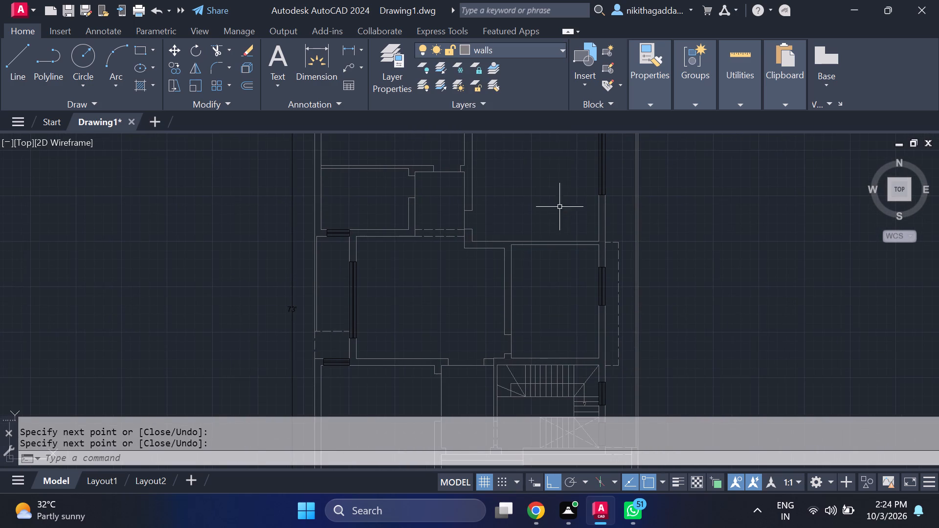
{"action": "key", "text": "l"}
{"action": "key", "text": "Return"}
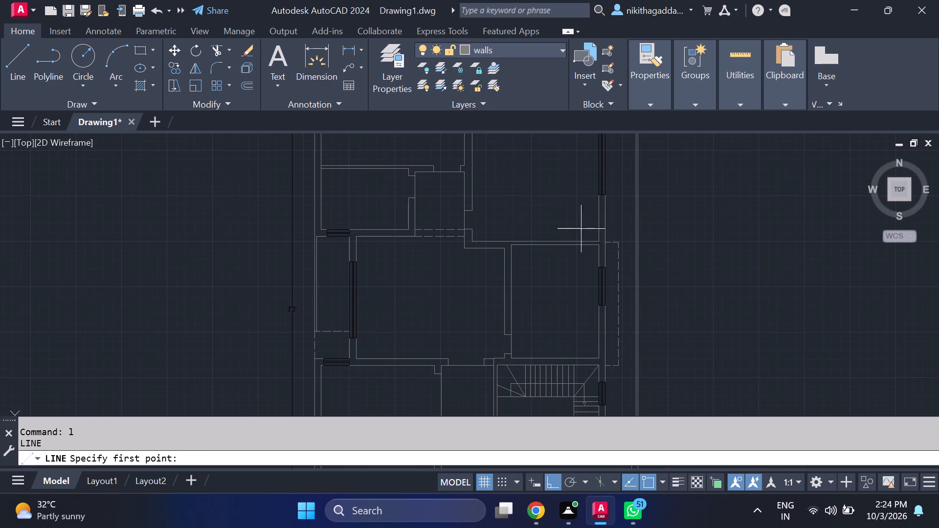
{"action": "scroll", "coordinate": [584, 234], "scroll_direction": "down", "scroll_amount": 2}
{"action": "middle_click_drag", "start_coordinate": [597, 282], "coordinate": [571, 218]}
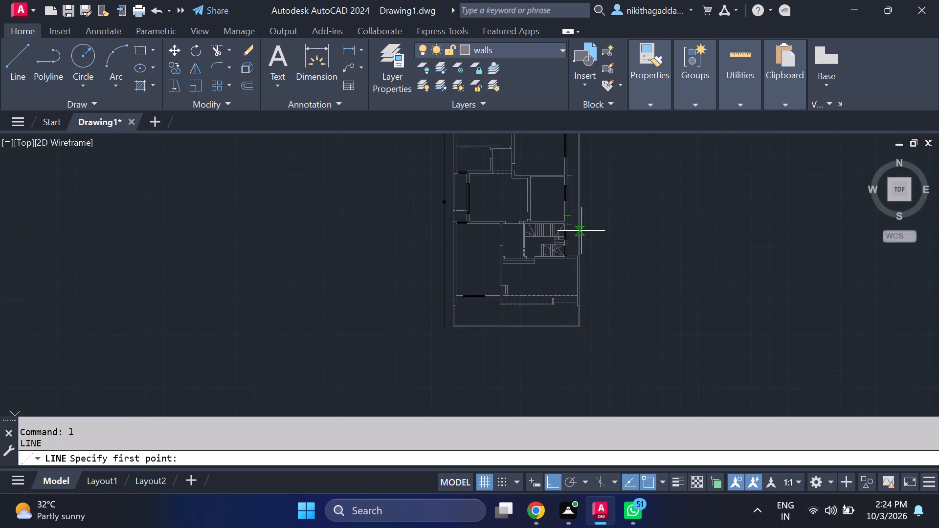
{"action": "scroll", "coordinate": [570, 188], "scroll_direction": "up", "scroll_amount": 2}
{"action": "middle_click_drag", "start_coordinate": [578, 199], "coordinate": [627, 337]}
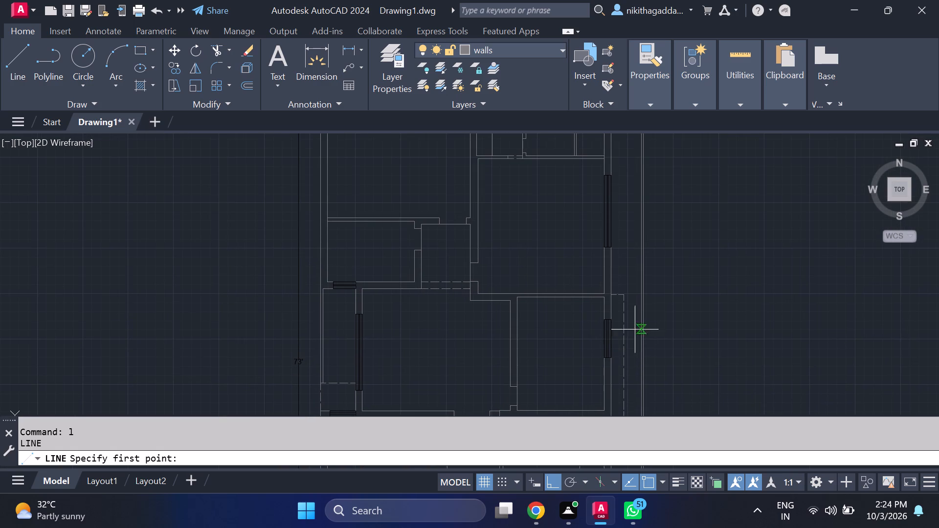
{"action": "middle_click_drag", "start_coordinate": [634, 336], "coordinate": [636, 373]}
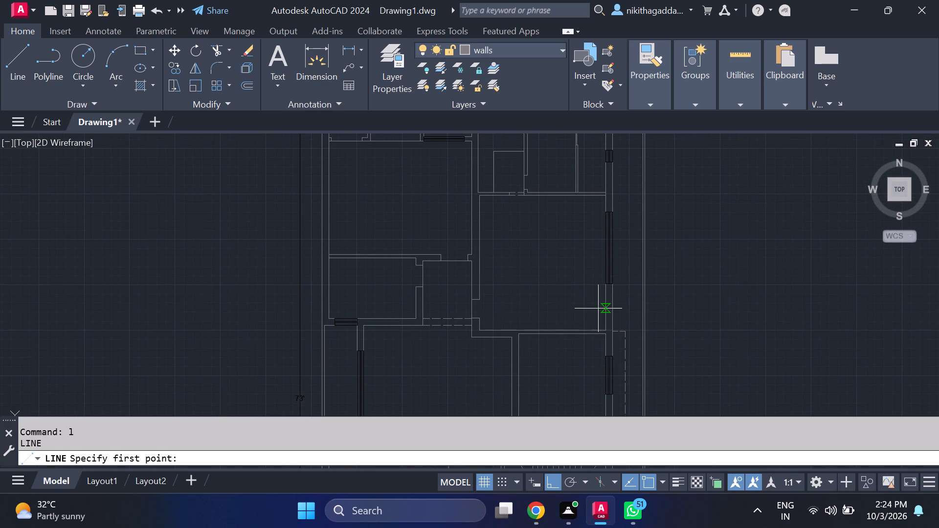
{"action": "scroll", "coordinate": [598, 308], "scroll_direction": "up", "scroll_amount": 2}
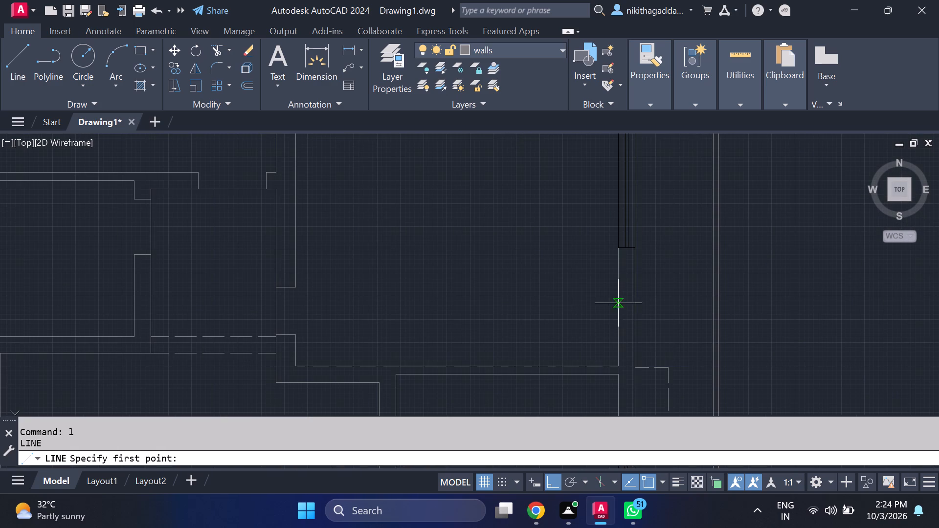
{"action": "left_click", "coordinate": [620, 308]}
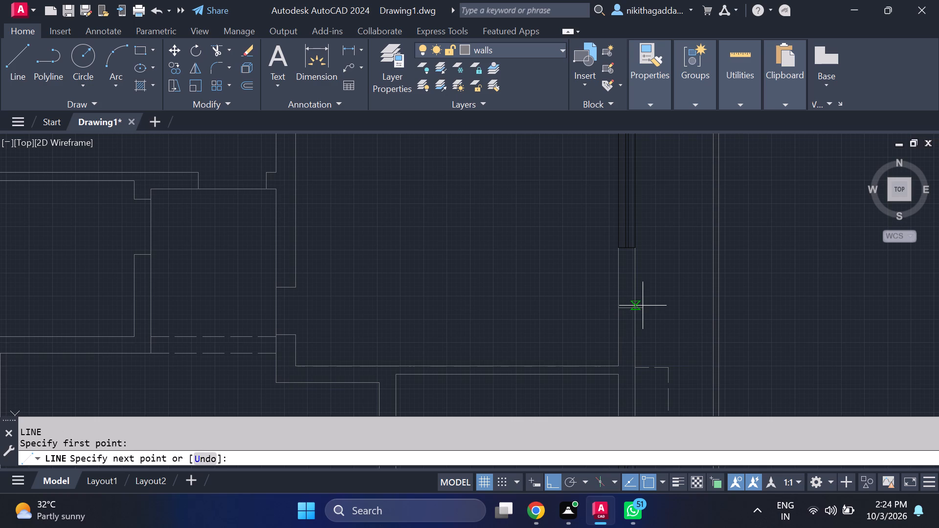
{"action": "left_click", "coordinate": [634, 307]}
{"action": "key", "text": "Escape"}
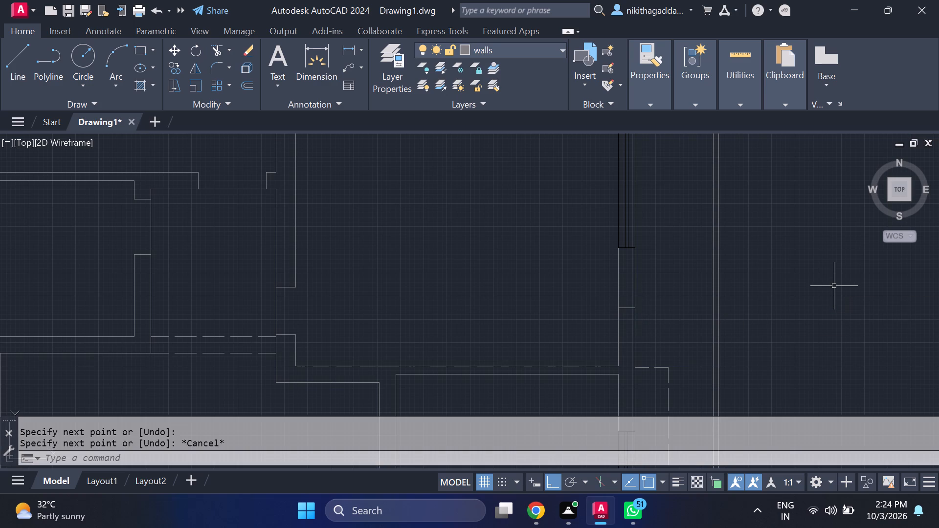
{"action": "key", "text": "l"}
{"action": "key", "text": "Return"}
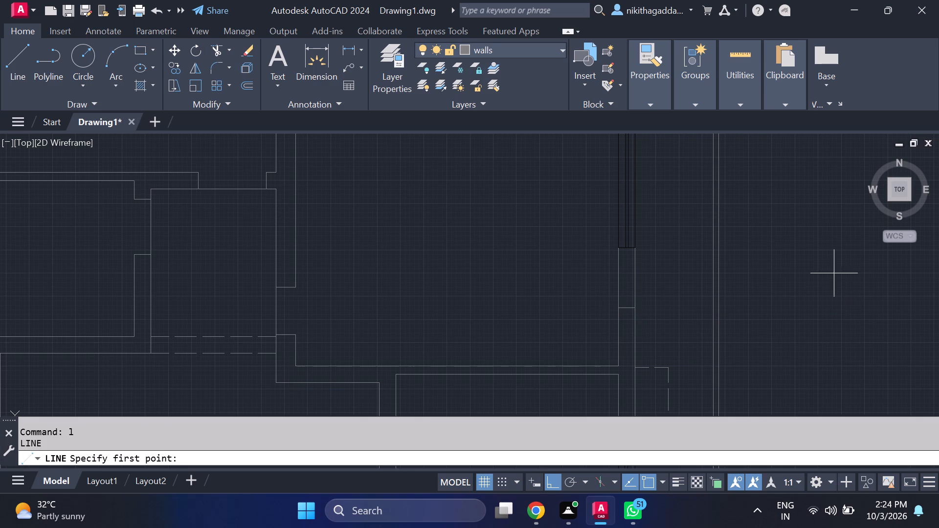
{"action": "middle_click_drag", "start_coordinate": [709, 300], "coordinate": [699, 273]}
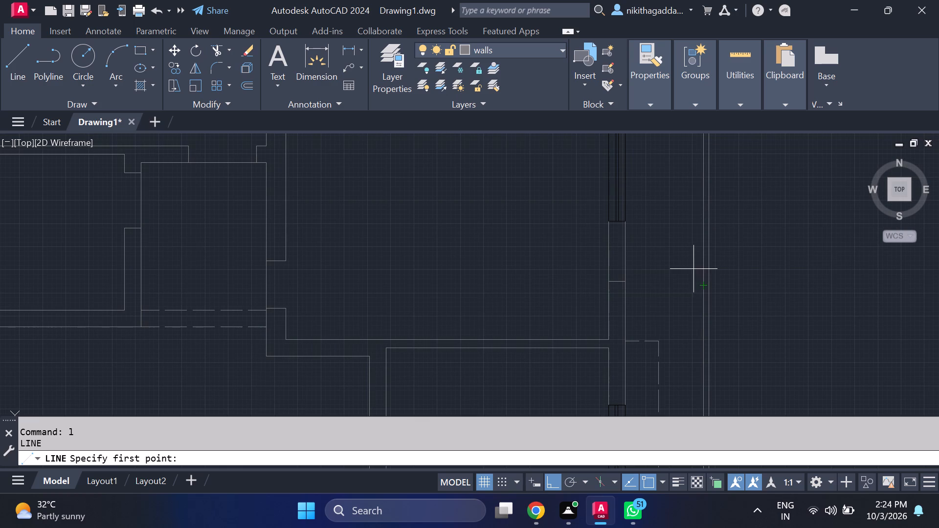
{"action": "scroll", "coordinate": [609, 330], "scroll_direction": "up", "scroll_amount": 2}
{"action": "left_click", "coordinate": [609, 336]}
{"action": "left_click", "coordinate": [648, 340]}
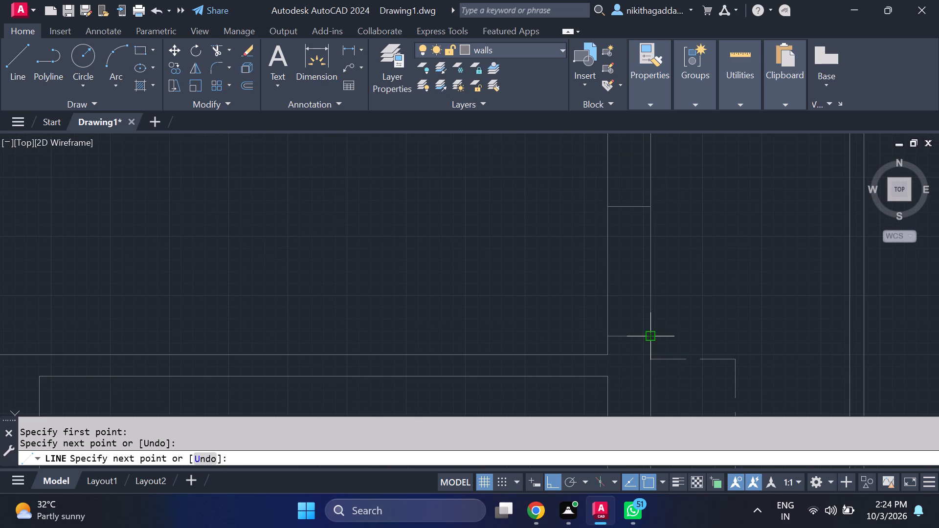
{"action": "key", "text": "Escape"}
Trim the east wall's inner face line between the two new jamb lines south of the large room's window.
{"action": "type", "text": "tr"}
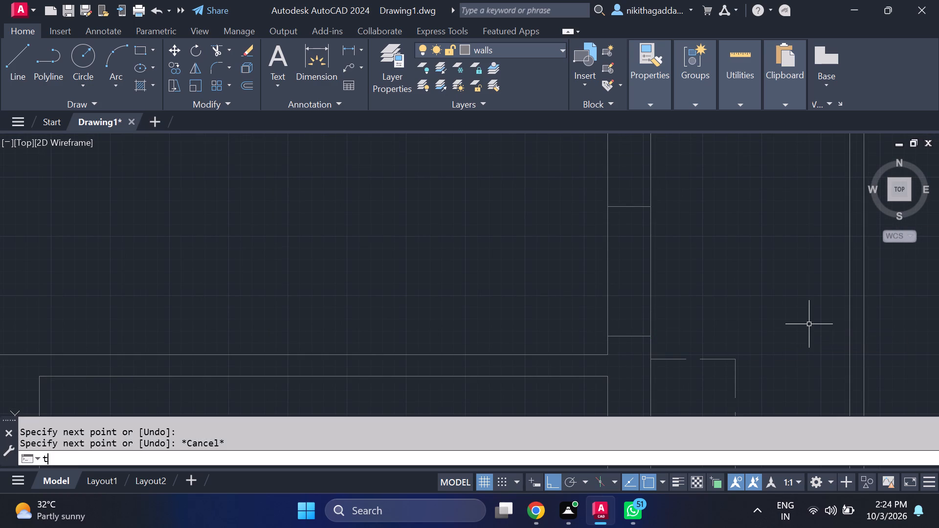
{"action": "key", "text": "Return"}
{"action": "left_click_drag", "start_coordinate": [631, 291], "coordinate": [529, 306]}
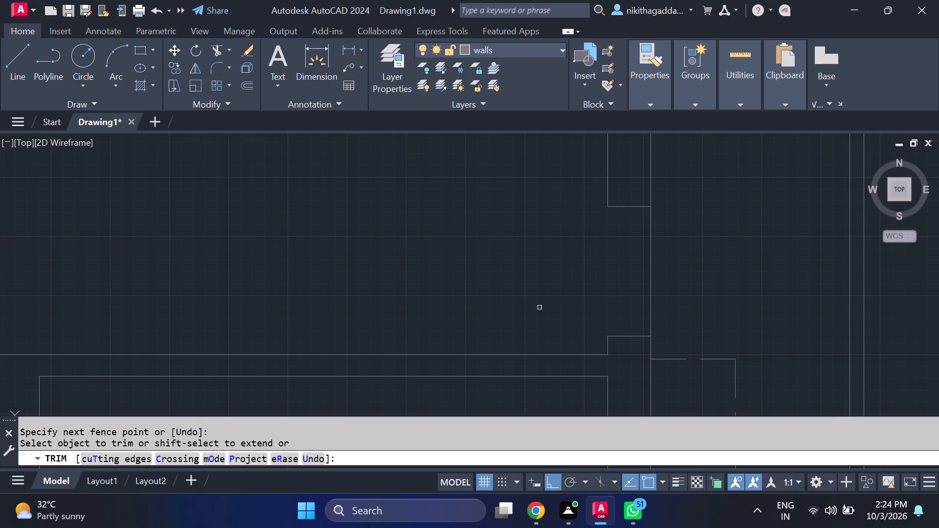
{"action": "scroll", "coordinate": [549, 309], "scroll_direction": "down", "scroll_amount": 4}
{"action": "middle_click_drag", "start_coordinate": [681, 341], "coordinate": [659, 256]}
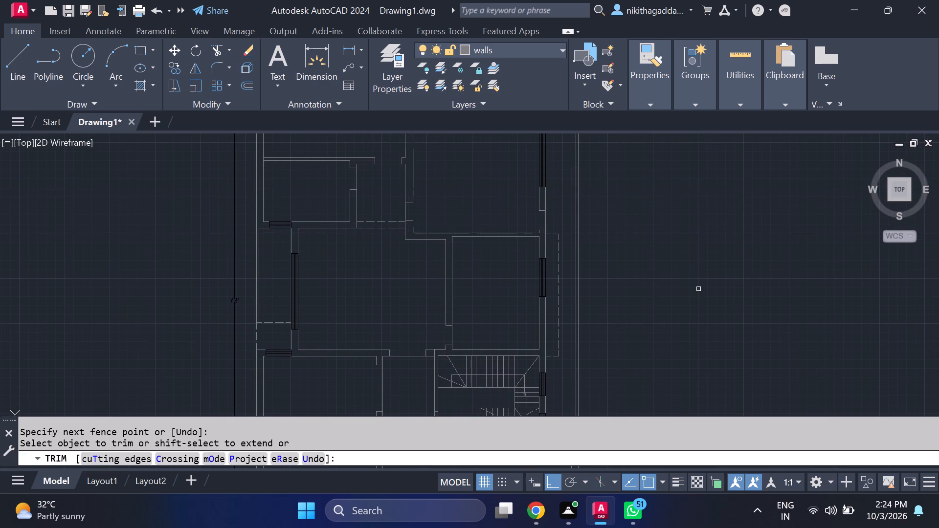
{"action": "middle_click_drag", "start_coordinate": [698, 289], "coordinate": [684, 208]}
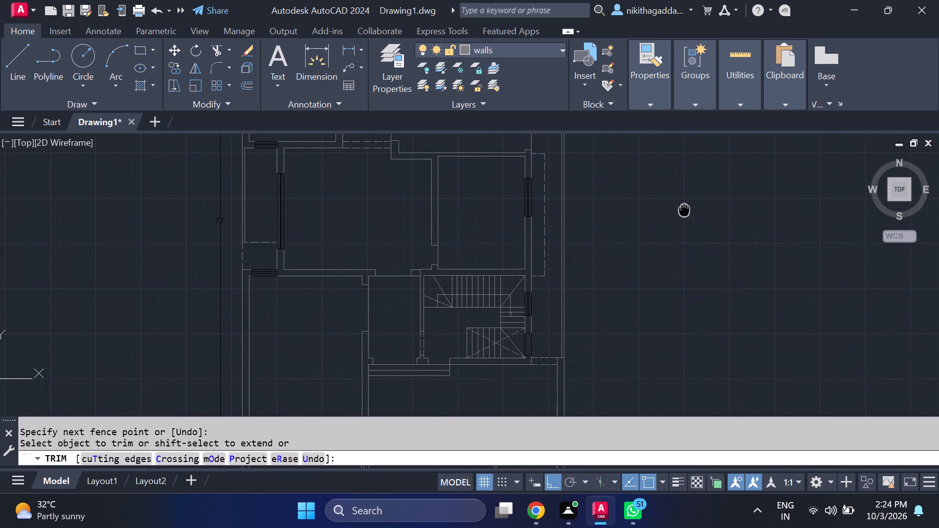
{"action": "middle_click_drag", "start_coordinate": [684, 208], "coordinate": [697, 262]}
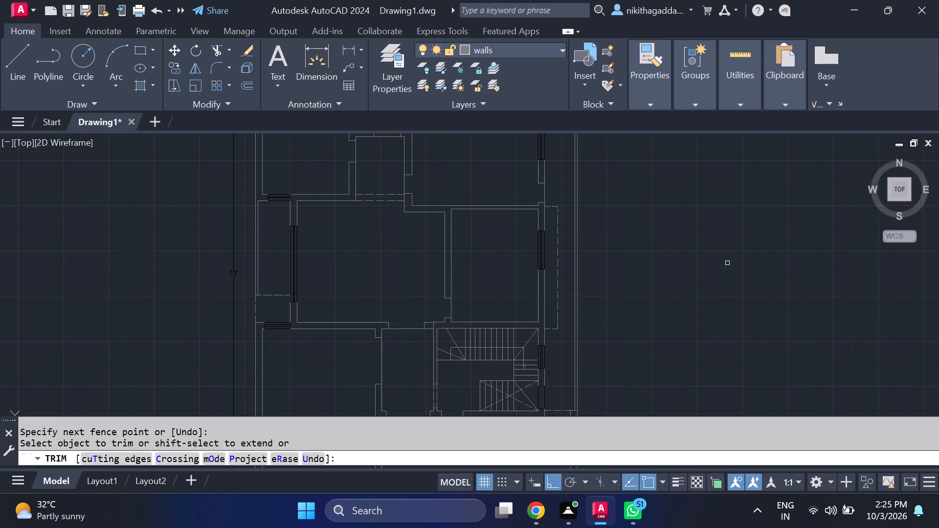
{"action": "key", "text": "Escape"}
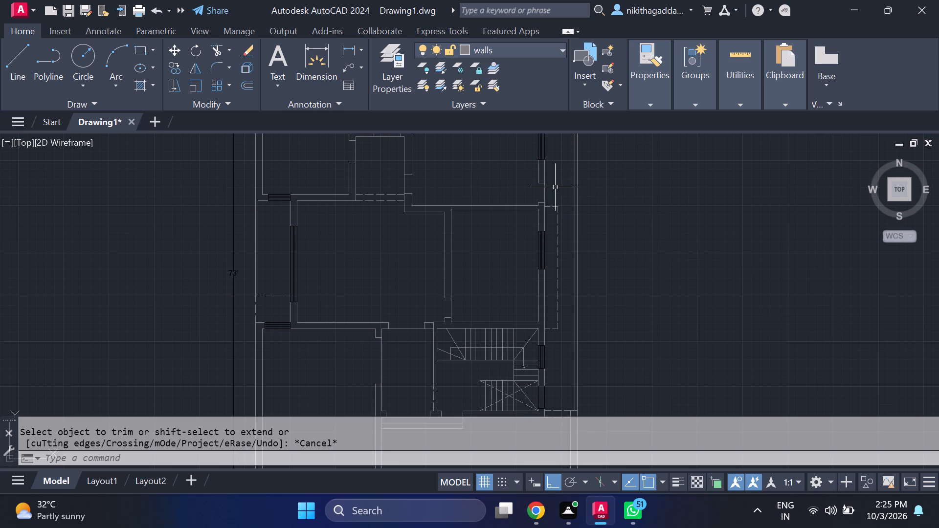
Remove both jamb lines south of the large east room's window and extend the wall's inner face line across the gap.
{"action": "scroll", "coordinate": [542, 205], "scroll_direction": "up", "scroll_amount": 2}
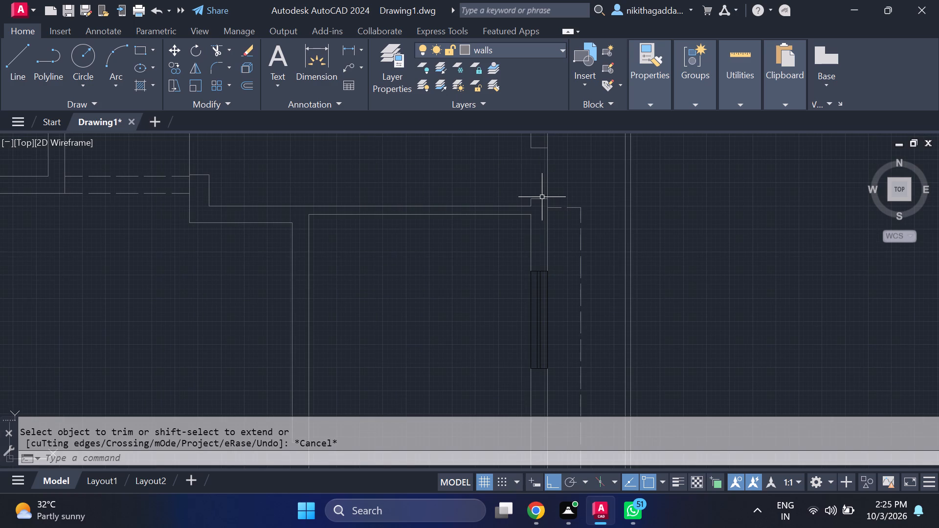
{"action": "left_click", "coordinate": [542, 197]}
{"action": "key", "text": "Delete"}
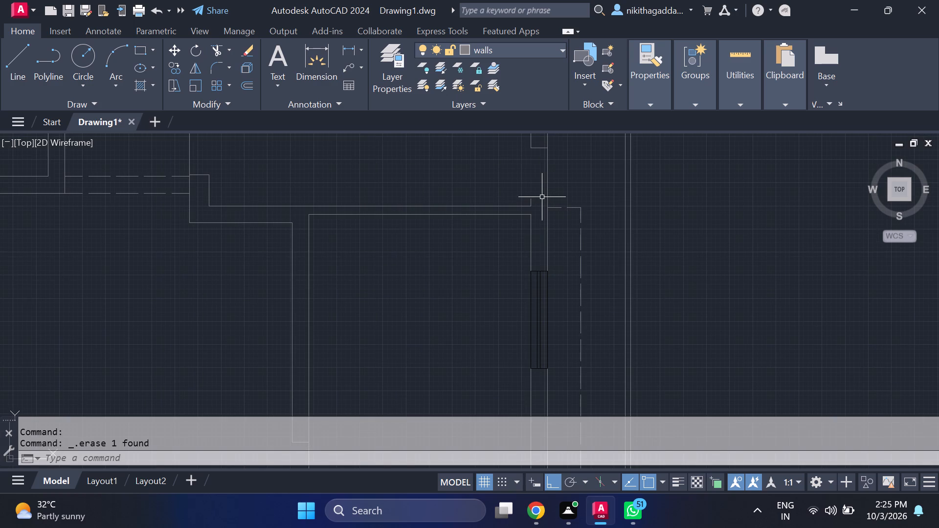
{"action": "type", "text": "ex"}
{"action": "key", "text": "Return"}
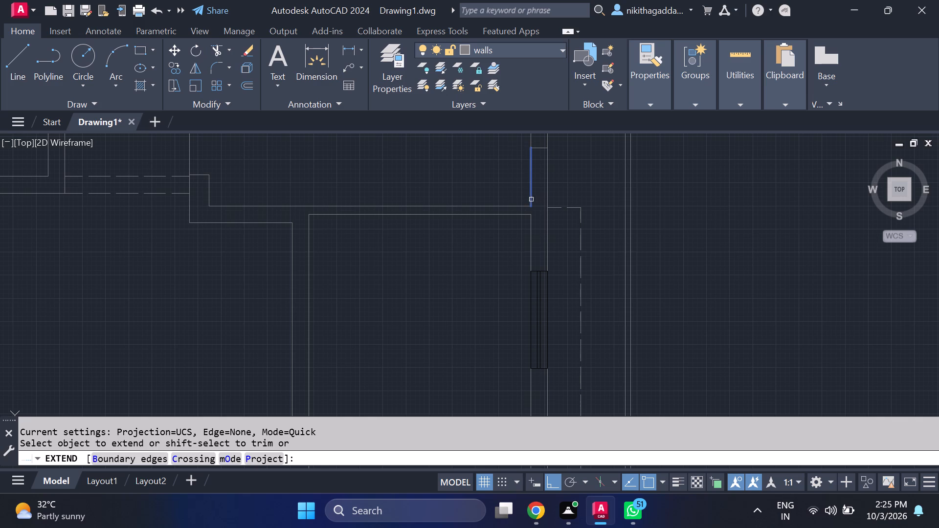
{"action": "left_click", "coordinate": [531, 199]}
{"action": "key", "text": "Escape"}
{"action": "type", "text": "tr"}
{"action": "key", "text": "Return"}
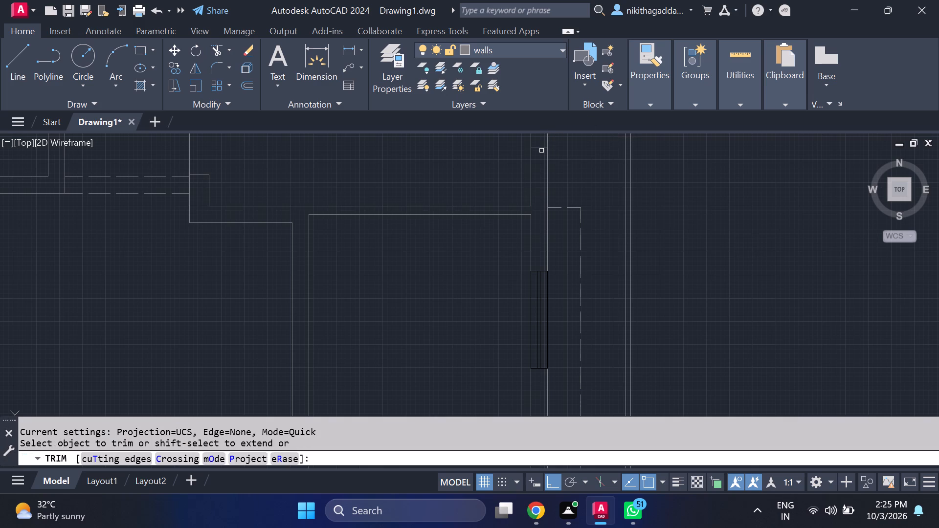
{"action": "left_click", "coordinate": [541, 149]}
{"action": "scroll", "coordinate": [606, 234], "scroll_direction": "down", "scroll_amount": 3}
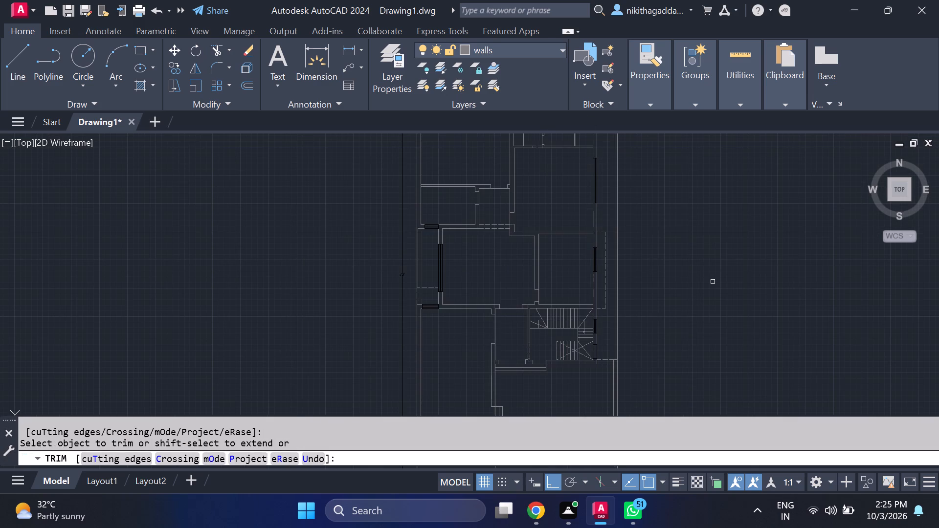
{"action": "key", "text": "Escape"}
Draw an opening's two jamb lines across the east wall, joined along its outer face, south of the window in the room above the staircase.
{"action": "key", "text": "l"}
{"action": "key", "text": "Return"}
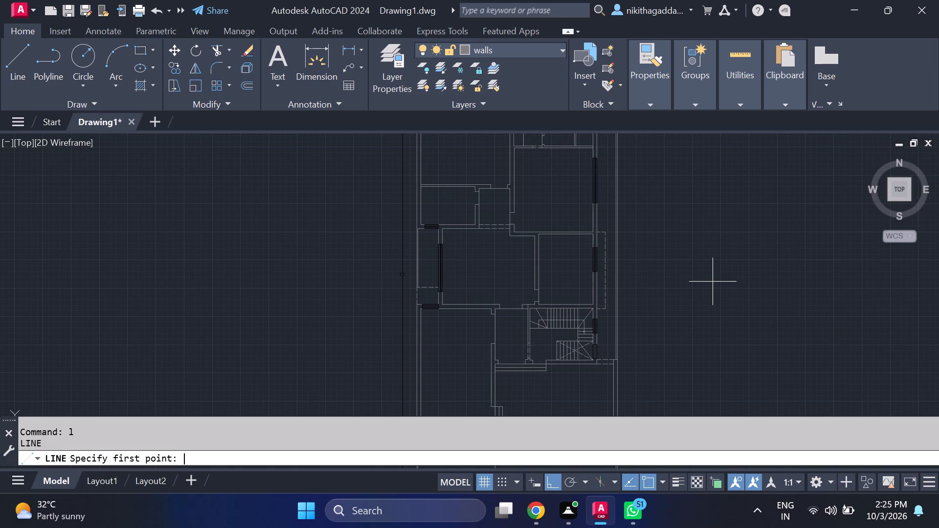
{"action": "scroll", "coordinate": [616, 312], "scroll_direction": "up", "scroll_amount": 1}
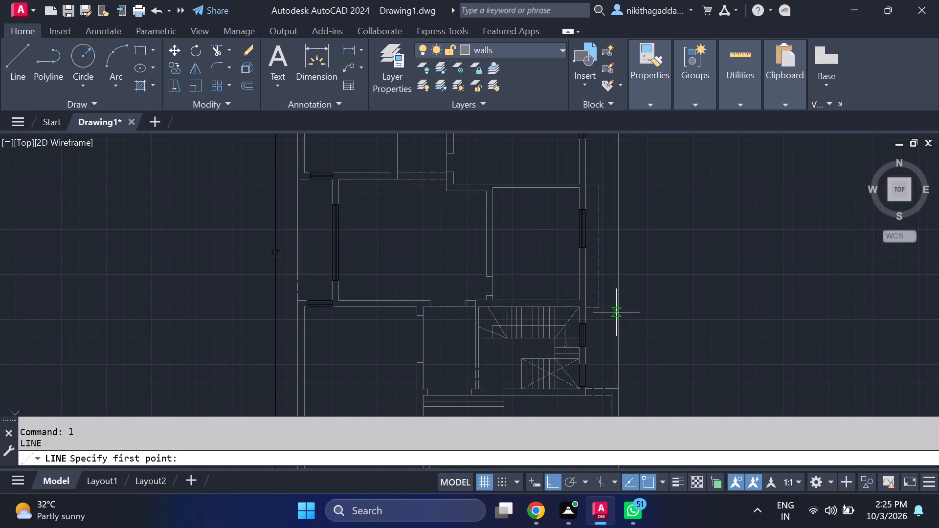
{"action": "scroll", "coordinate": [592, 267], "scroll_direction": "up", "scroll_amount": 2}
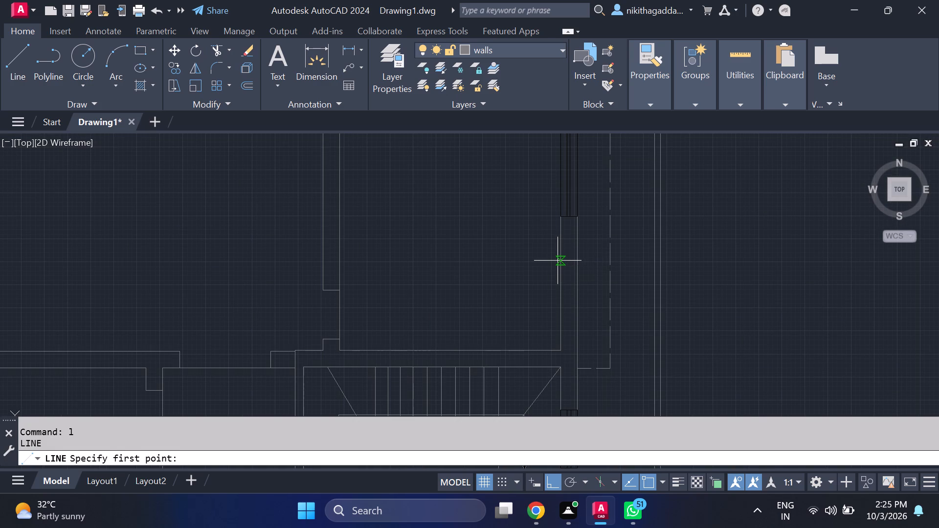
{"action": "left_click", "coordinate": [559, 259]}
{"action": "left_click", "coordinate": [578, 262]}
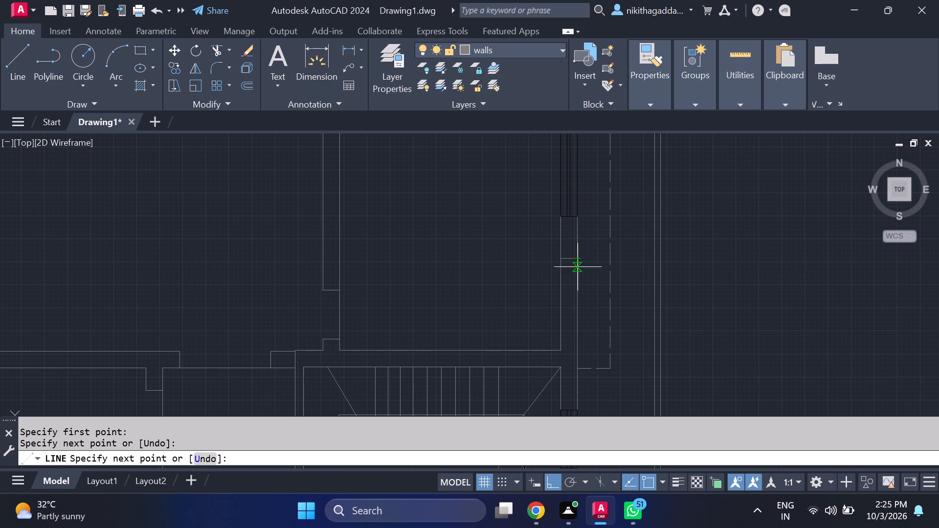
{"action": "left_click", "coordinate": [577, 327]}
{"action": "left_click", "coordinate": [561, 332]}
{"action": "key", "text": "Escape"}
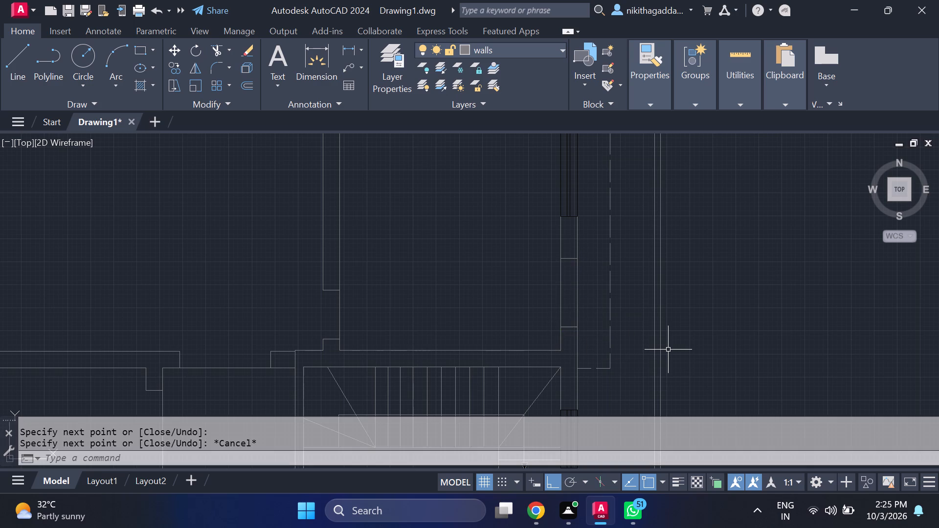
Trim the east wall's inner face line between the two jamb lines in the room north of the staircase.
{"action": "type", "text": "tr"}
{"action": "key", "text": "Return"}
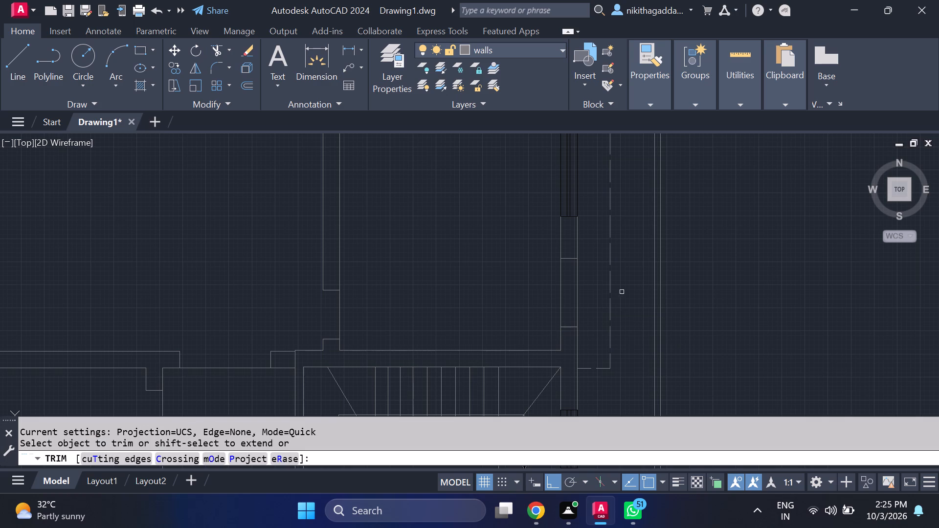
{"action": "left_click_drag", "start_coordinate": [570, 284], "coordinate": [530, 304]}
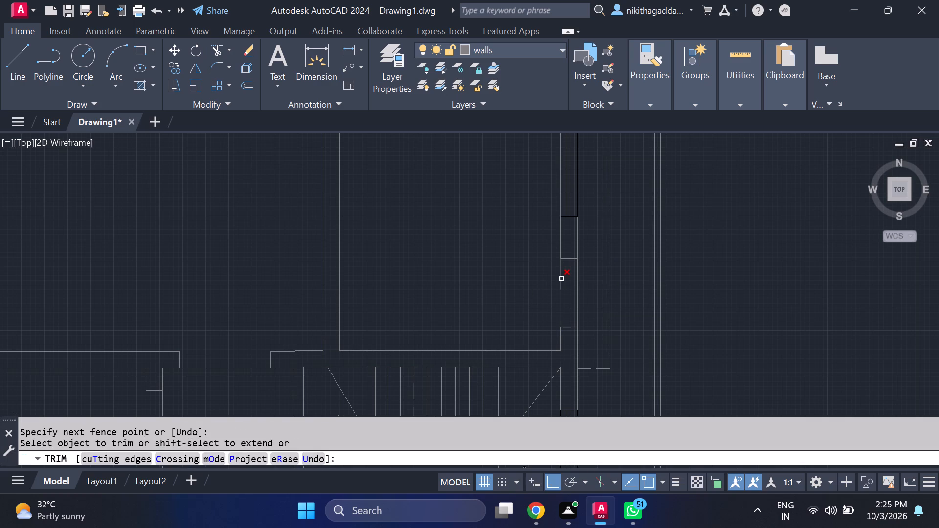
{"action": "left_click", "coordinate": [561, 279]}
{"action": "scroll", "coordinate": [561, 279], "scroll_direction": "down", "scroll_amount": 3}
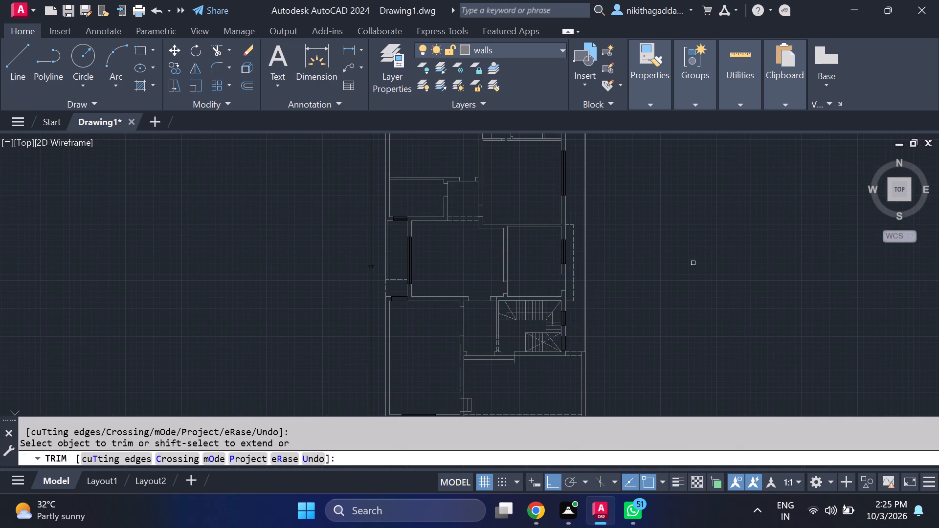
{"action": "middle_click_drag", "start_coordinate": [691, 284], "coordinate": [668, 213]}
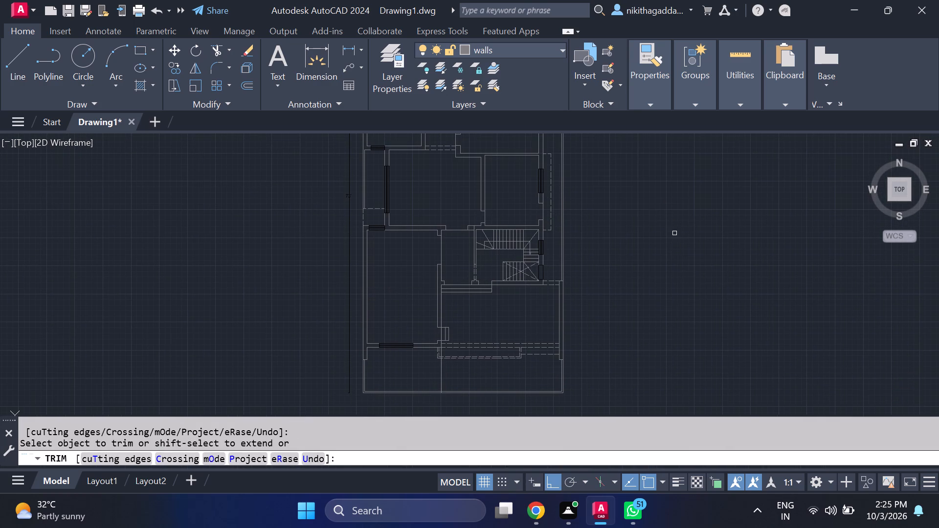
{"action": "key", "text": "Escape"}
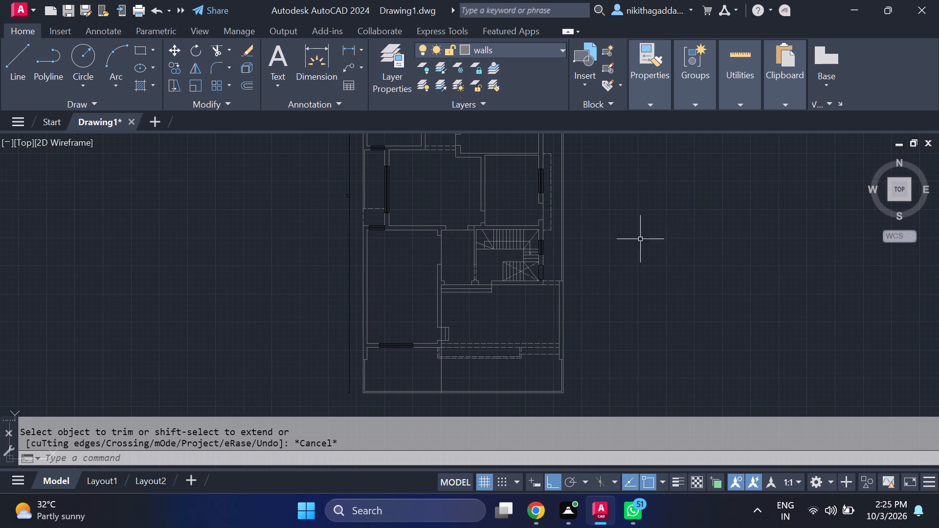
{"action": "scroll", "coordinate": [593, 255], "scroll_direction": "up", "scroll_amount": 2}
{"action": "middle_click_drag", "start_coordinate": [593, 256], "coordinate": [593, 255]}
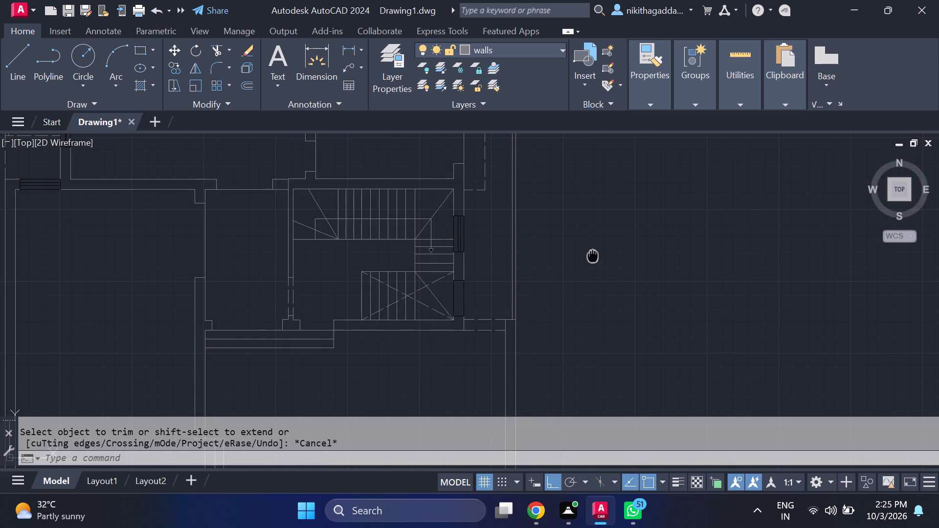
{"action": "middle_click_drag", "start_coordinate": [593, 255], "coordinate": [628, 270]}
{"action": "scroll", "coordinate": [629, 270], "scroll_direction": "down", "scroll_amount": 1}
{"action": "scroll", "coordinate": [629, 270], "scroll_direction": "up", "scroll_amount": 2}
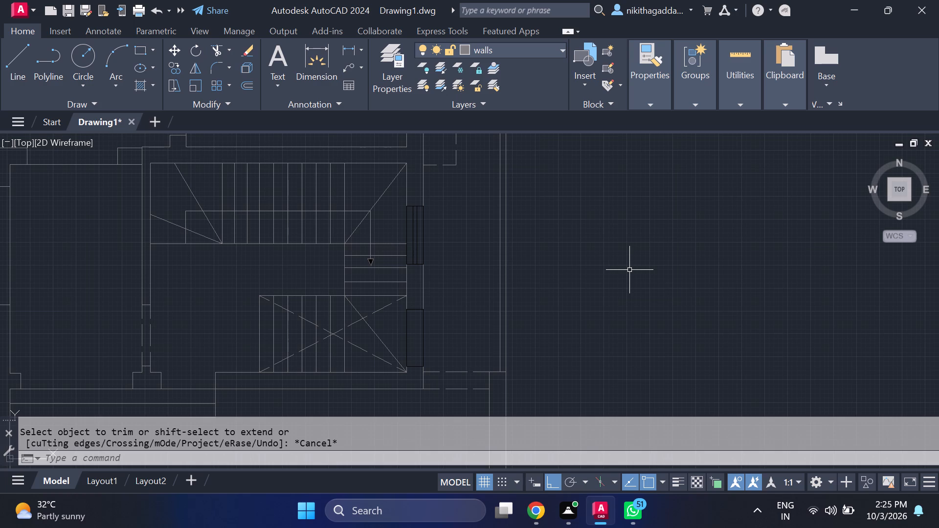
Hatch the rectangular opening in the east wall beside the staircase's lower flight with white, colour 255,255,255.
{"action": "middle_click_drag", "start_coordinate": [646, 289], "coordinate": [749, 287]}
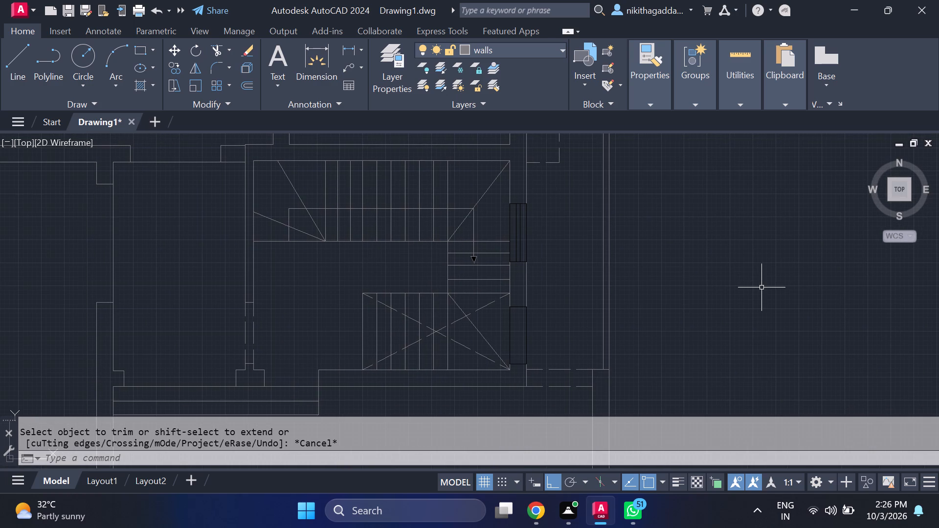
{"action": "type", "text": "hatch"}
{"action": "key", "text": "Return"}
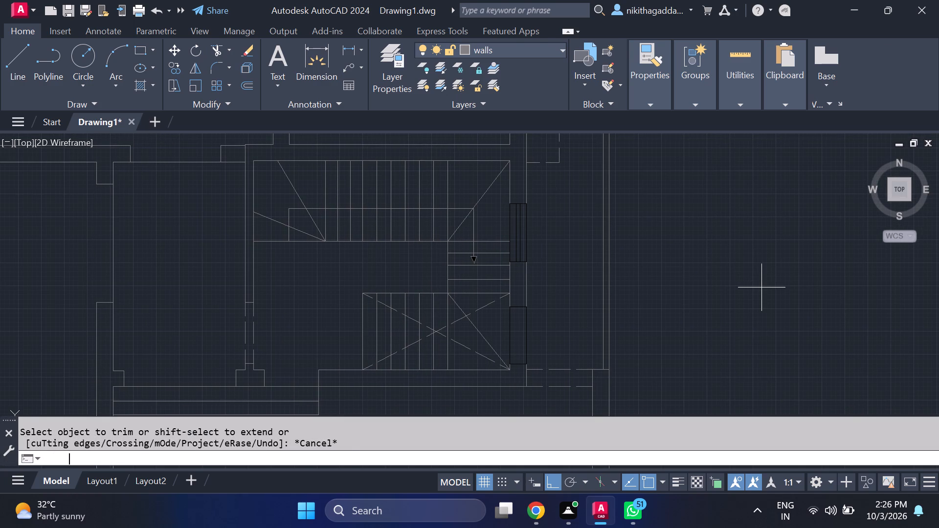
{"action": "left_click", "coordinate": [458, 69]}
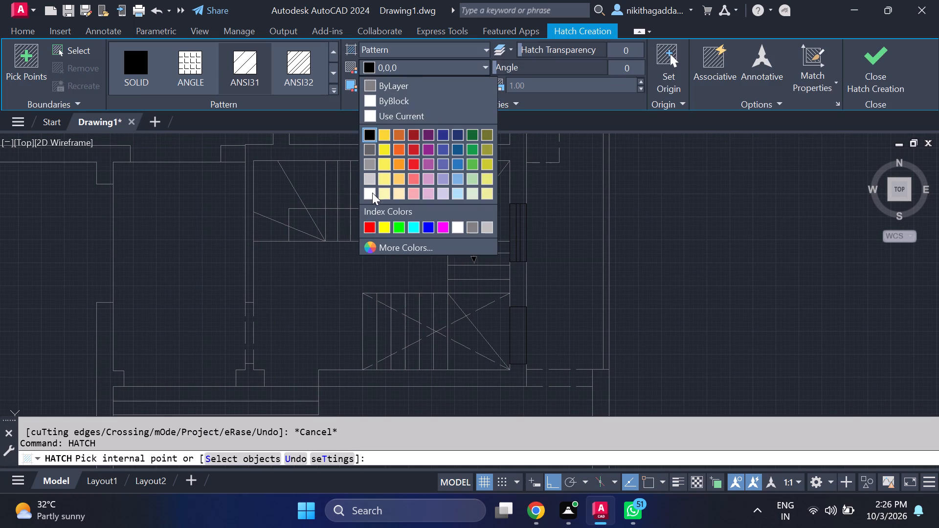
{"action": "left_click", "coordinate": [370, 194]}
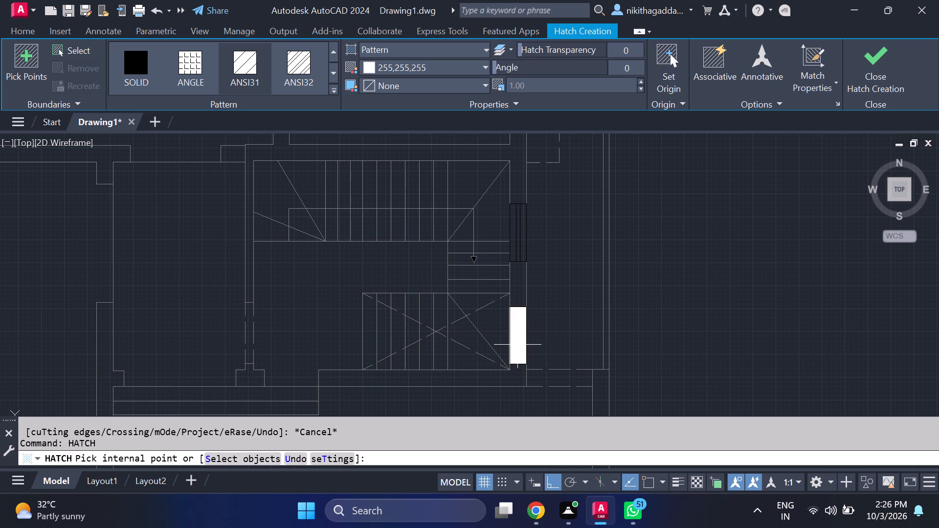
{"action": "left_click", "coordinate": [517, 345]}
{"action": "left_click", "coordinate": [858, 60]}
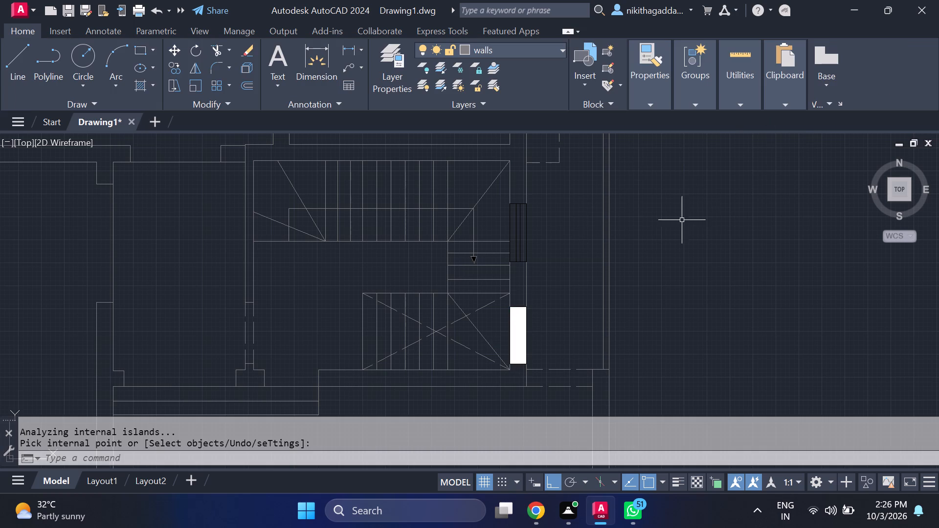
Hatch the staircase's east, south, north and west walls and the small pier at its southwest corner in black, colour 0,0,0.
{"action": "type", "text": "hatch"}
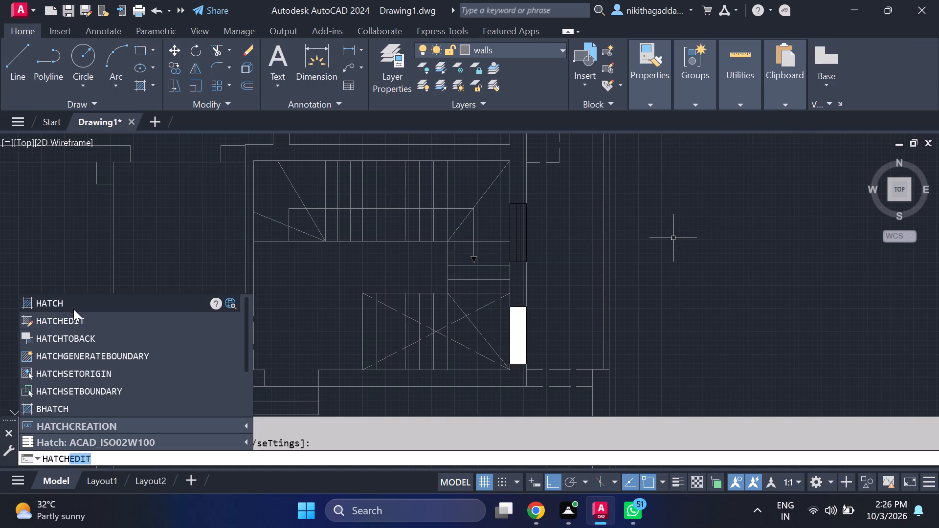
{"action": "left_click", "coordinate": [75, 305]}
{"action": "left_click", "coordinate": [474, 65]}
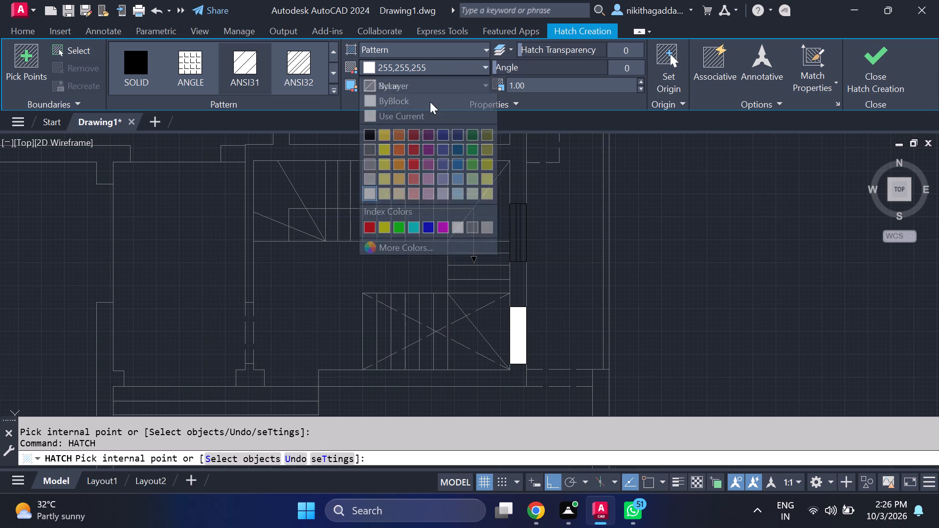
{"action": "left_click", "coordinate": [371, 136]}
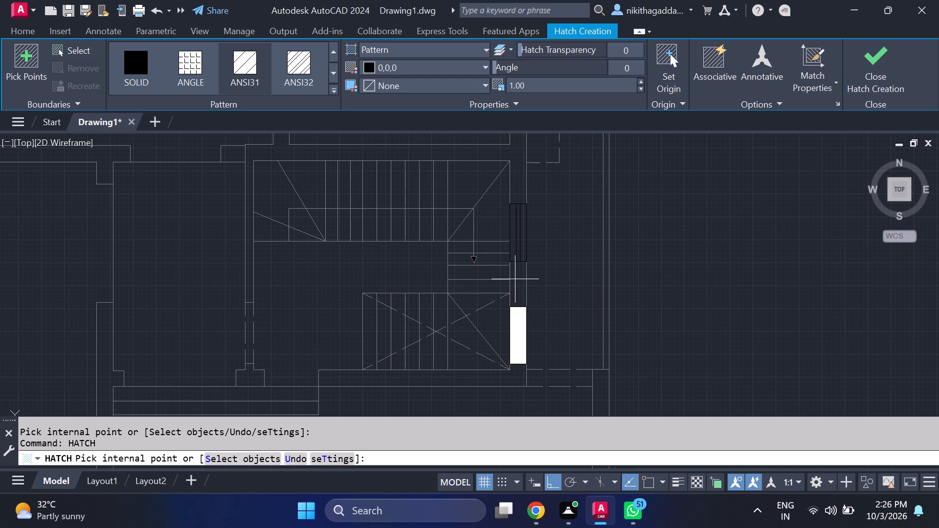
{"action": "left_click", "coordinate": [519, 281]}
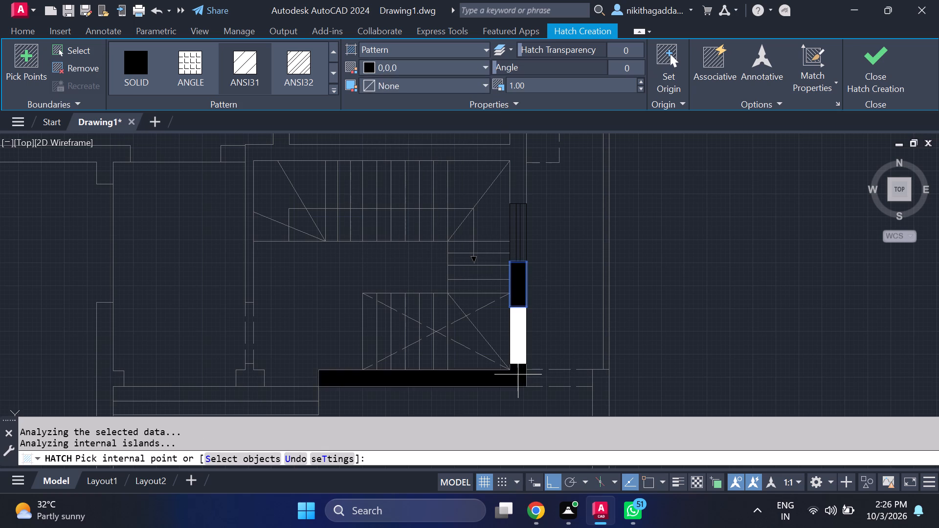
{"action": "left_click", "coordinate": [518, 374]}
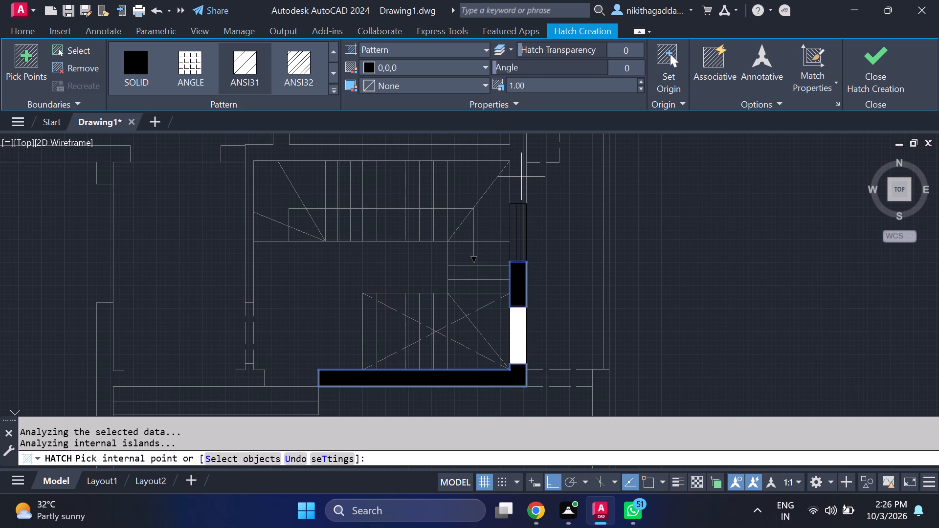
{"action": "left_click", "coordinate": [521, 176]}
{"action": "scroll", "coordinate": [521, 176], "scroll_direction": "down", "scroll_amount": 1}
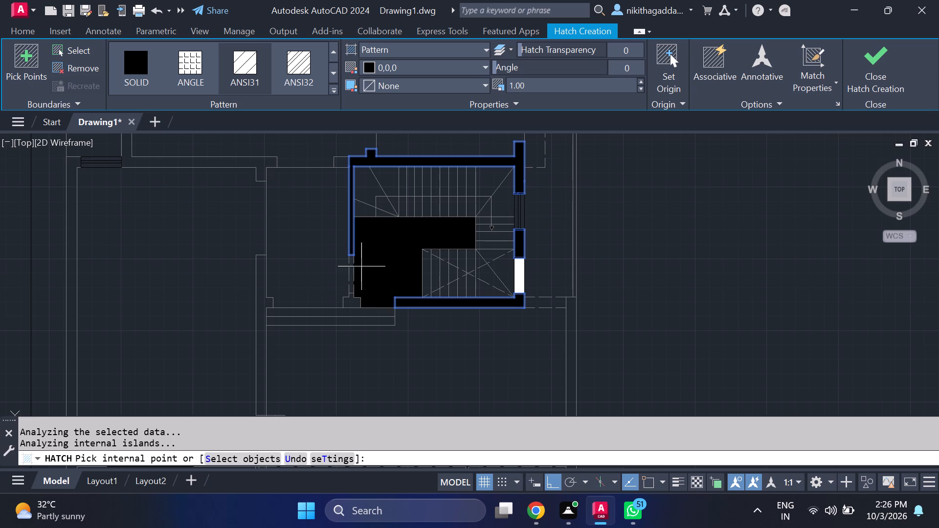
{"action": "left_click", "coordinate": [351, 305]}
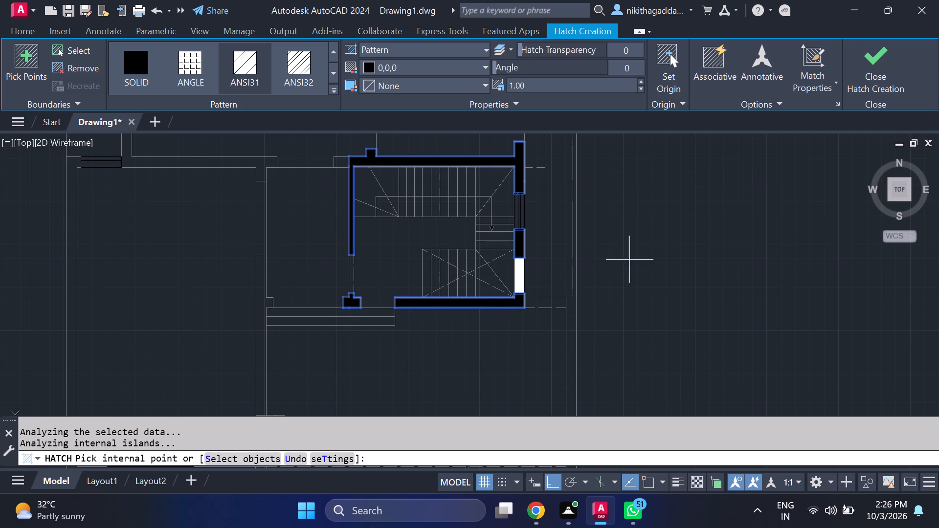
Add the large west room's east, north and west walls and the short stub northwest of the staircase to the black hatch.
{"action": "left_click", "coordinate": [261, 290]}
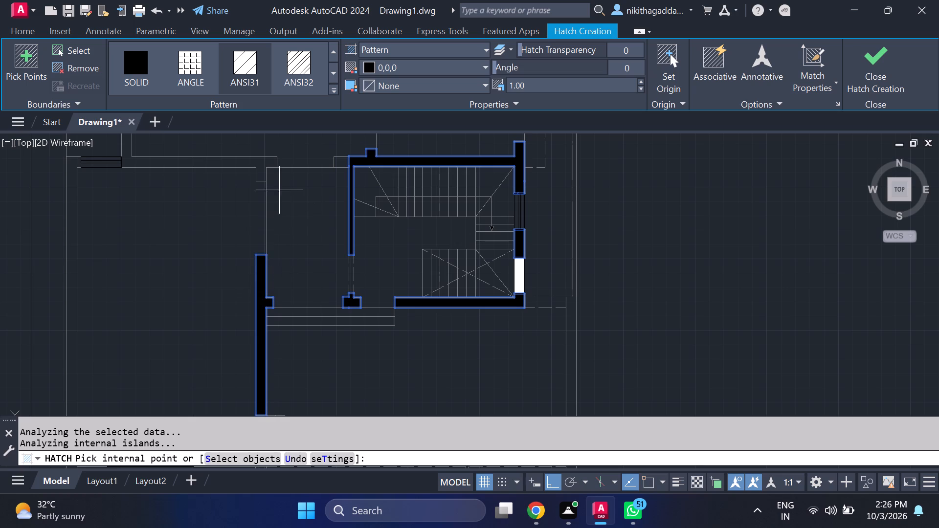
{"action": "left_click", "coordinate": [235, 164]}
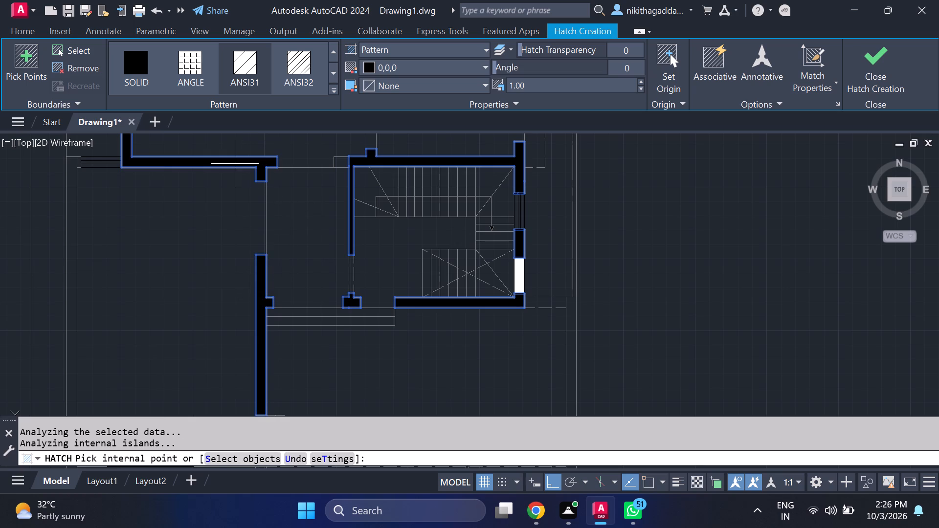
{"action": "left_click", "coordinate": [341, 162]}
{"action": "scroll", "coordinate": [425, 211], "scroll_direction": "down", "scroll_amount": 3}
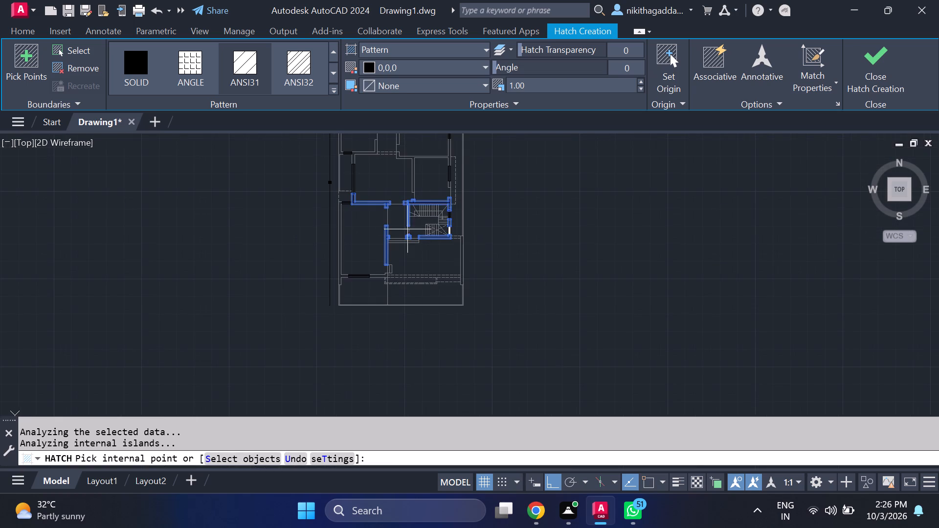
{"action": "scroll", "coordinate": [364, 202], "scroll_direction": "up", "scroll_amount": 2}
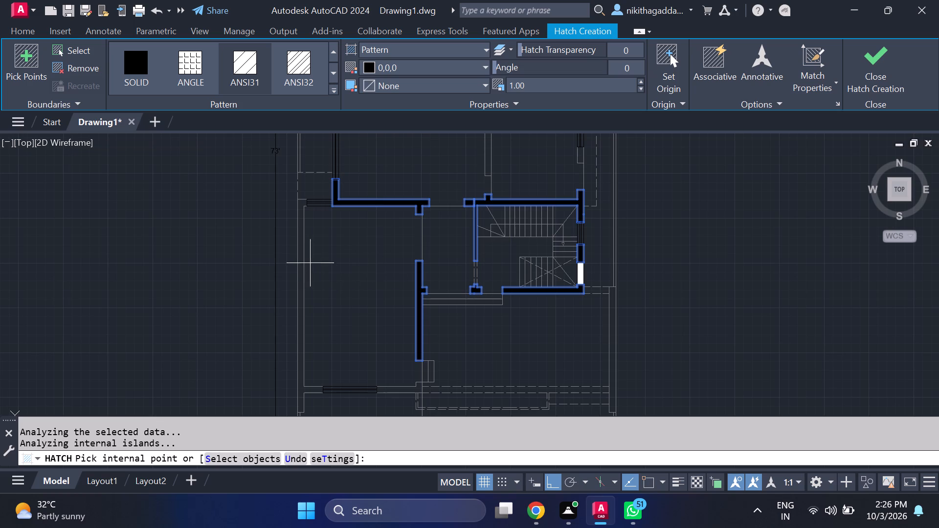
{"action": "left_click", "coordinate": [300, 228]}
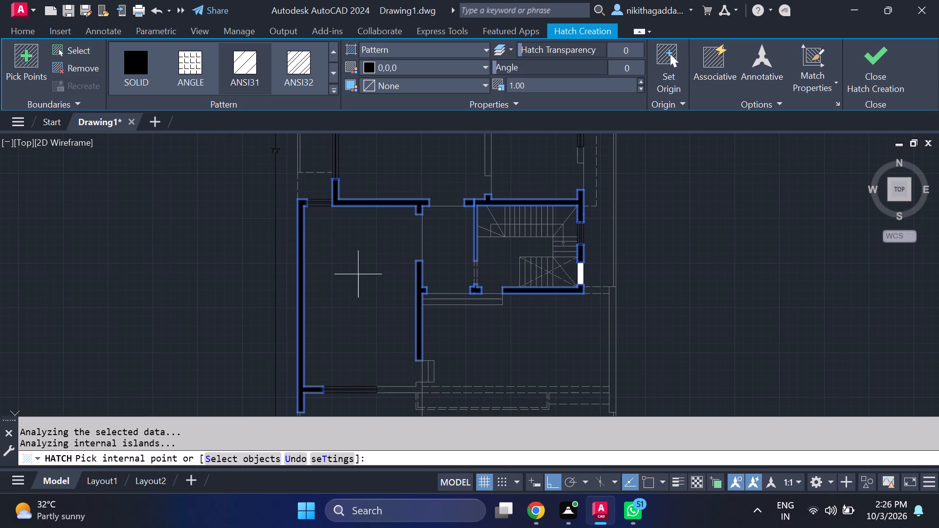
Add the thin boundary wall around the plan's southern strip to the black hatch, covering its west and east portions.
{"action": "middle_click_drag", "start_coordinate": [349, 272], "coordinate": [321, 152]}
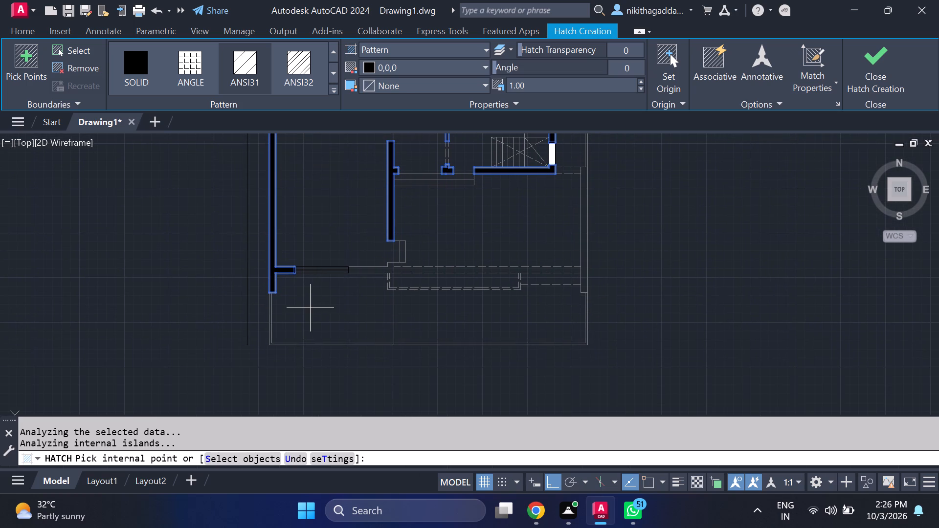
{"action": "left_click", "coordinate": [270, 322]}
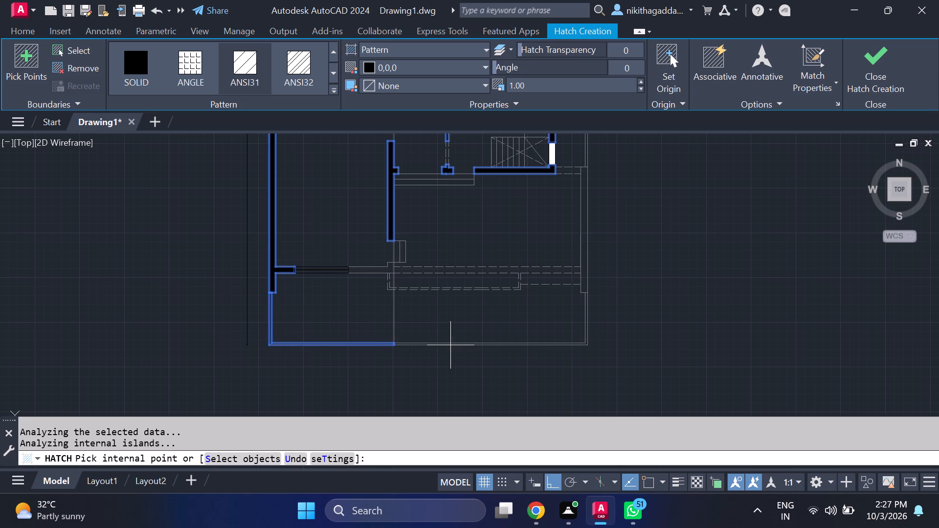
{"action": "left_click", "coordinate": [450, 345]}
{"action": "left_click", "coordinate": [567, 262]}
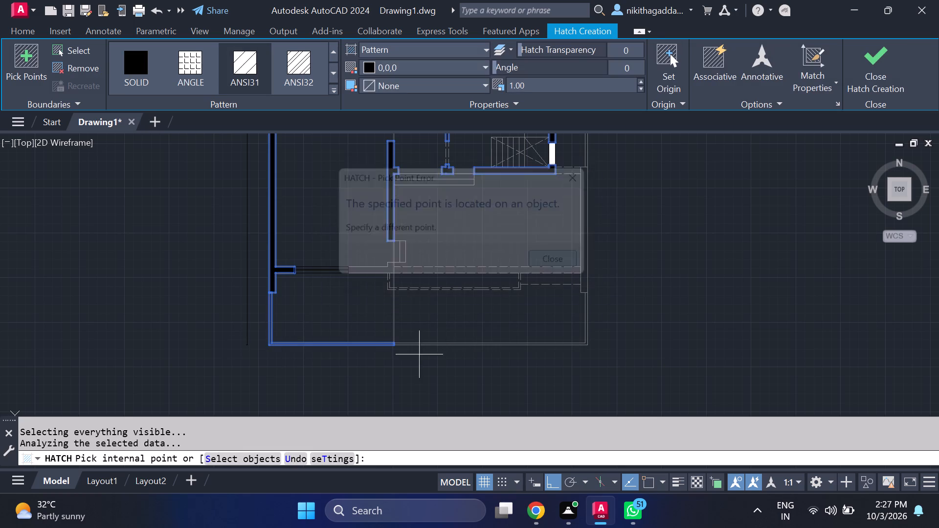
{"action": "scroll", "coordinate": [412, 353], "scroll_direction": "up", "scroll_amount": 3}
{"action": "left_click", "coordinate": [421, 320]}
Add the thick outer east wall of the open area south of the staircase to the black hatch.
{"action": "scroll", "coordinate": [431, 317], "scroll_direction": "down", "scroll_amount": 3}
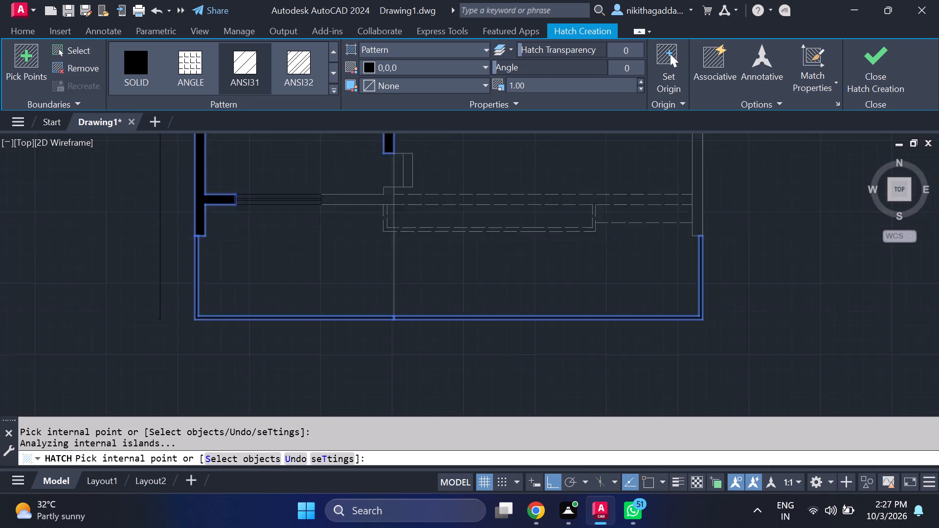
{"action": "scroll", "coordinate": [431, 317], "scroll_direction": "down", "scroll_amount": 1}
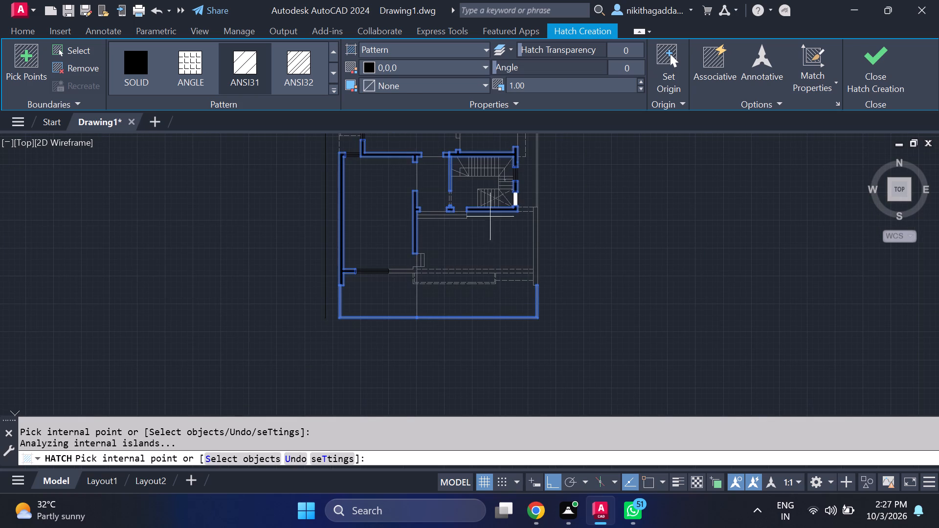
{"action": "scroll", "coordinate": [536, 282], "scroll_direction": "up", "scroll_amount": 1}
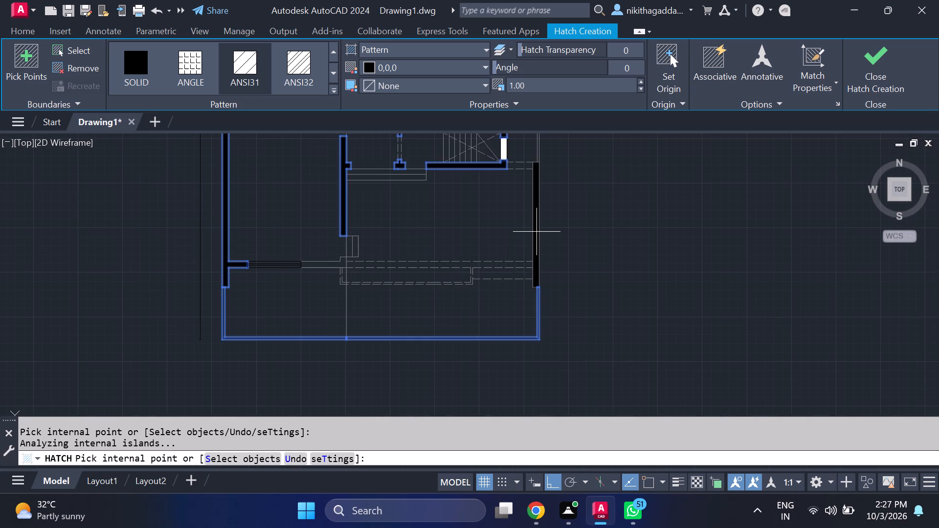
{"action": "left_click", "coordinate": [537, 231]}
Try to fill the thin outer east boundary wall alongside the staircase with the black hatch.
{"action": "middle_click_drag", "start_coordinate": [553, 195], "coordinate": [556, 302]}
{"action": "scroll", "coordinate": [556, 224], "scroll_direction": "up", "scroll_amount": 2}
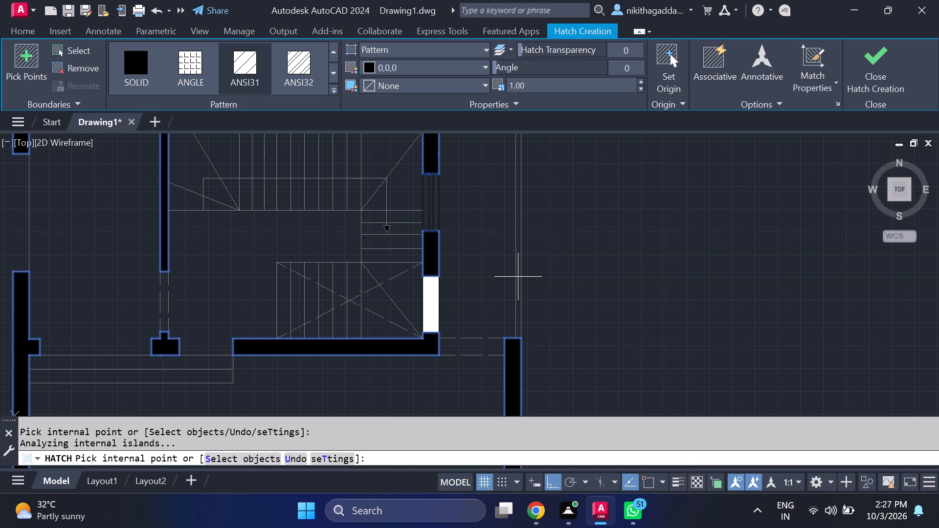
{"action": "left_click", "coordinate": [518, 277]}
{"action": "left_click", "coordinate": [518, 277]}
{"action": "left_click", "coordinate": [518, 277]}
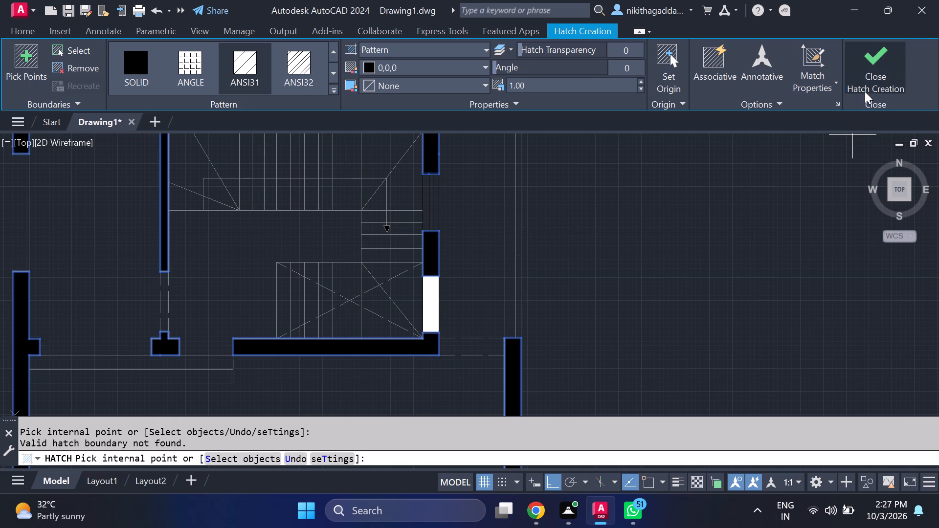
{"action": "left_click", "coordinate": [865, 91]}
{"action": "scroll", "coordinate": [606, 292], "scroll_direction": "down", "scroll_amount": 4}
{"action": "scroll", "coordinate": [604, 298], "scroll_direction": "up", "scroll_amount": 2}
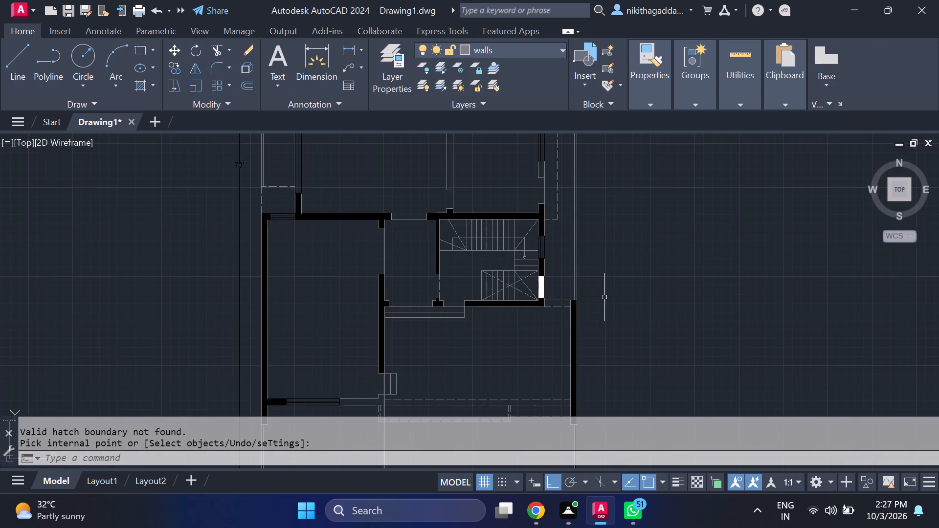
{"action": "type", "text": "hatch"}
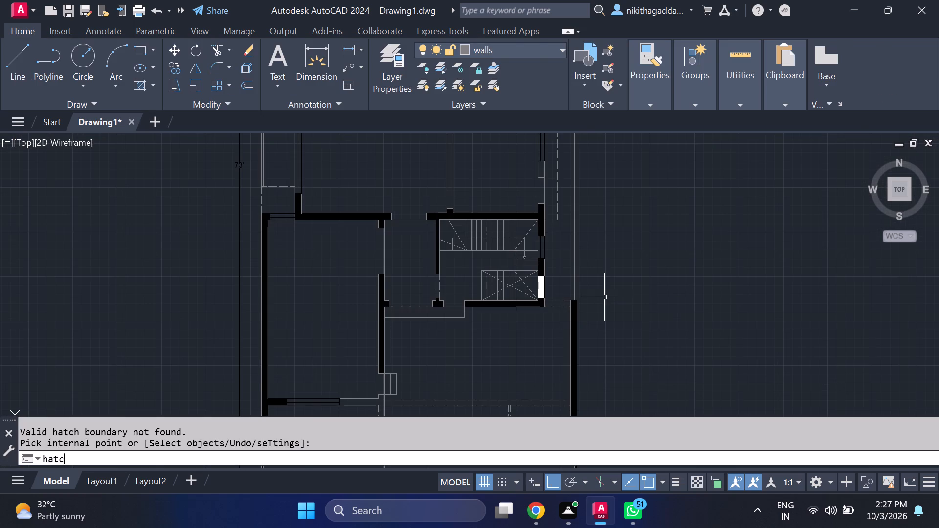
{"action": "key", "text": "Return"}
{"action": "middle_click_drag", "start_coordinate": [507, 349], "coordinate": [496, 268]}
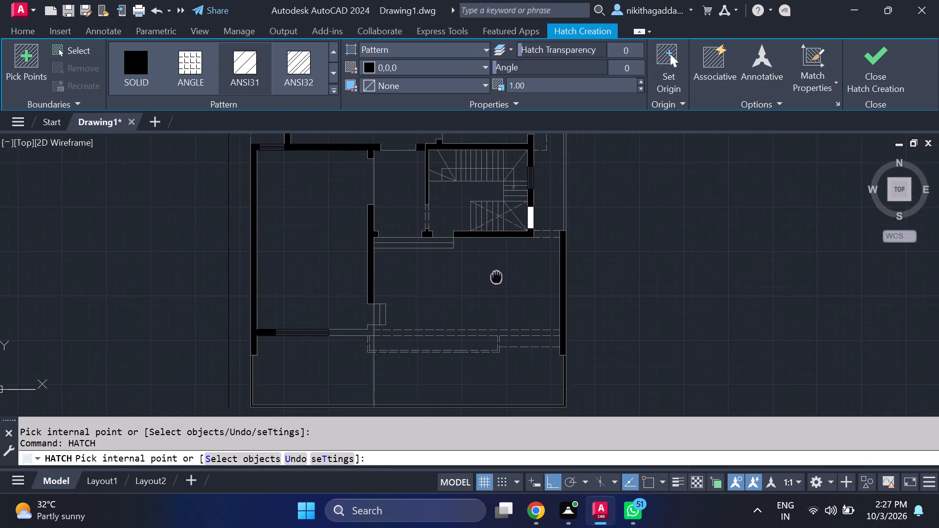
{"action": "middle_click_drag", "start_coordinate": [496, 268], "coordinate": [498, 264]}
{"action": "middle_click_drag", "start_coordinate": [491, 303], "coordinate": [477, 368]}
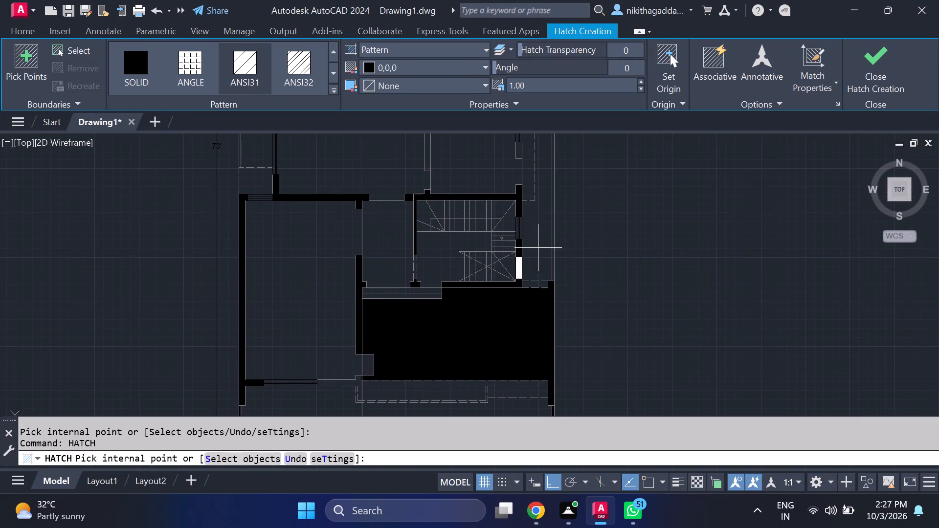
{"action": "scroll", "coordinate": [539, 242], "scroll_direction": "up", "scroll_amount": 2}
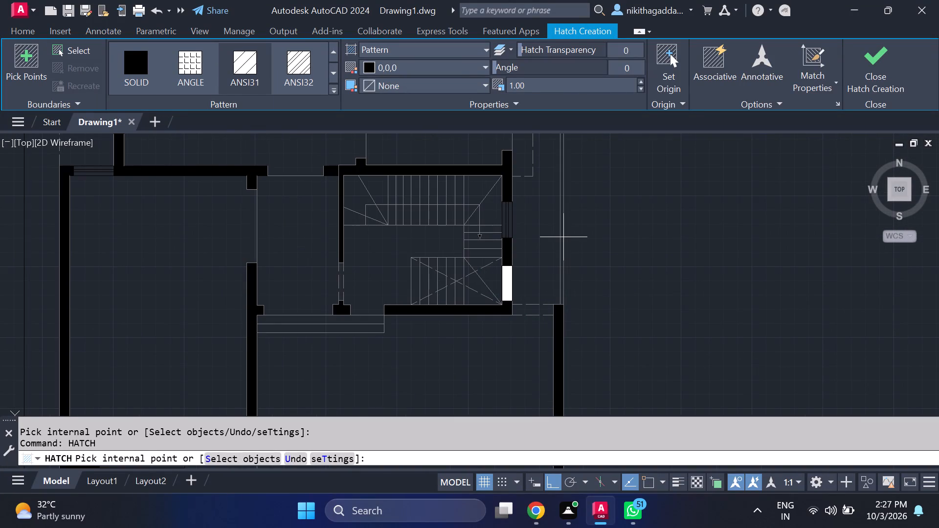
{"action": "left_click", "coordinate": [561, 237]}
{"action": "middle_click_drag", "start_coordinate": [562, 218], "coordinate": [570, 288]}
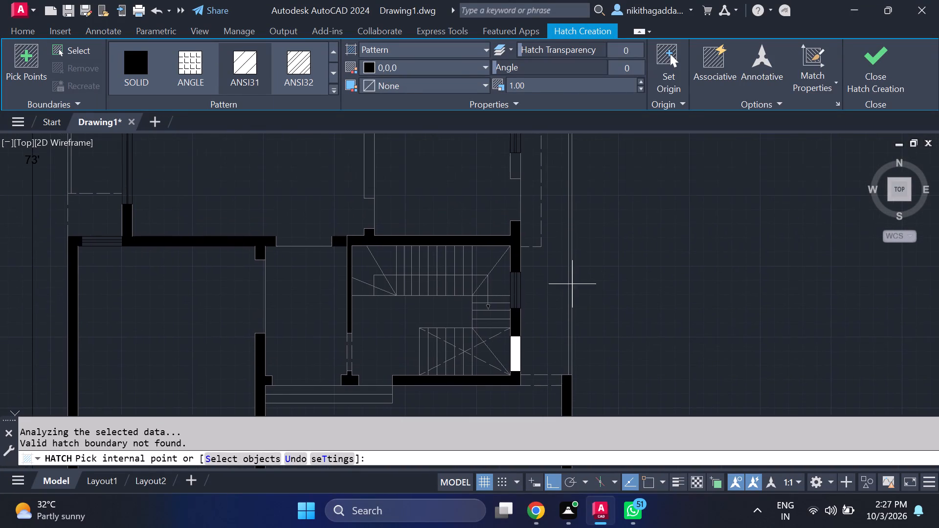
Hatch the northwest corner room's outer walls and the stepped partition along its south side in black.
{"action": "scroll", "coordinate": [560, 222], "scroll_direction": "down", "scroll_amount": 3}
{"action": "middle_click_drag", "start_coordinate": [498, 210], "coordinate": [526, 322]}
{"action": "scroll", "coordinate": [495, 208], "scroll_direction": "up", "scroll_amount": 2}
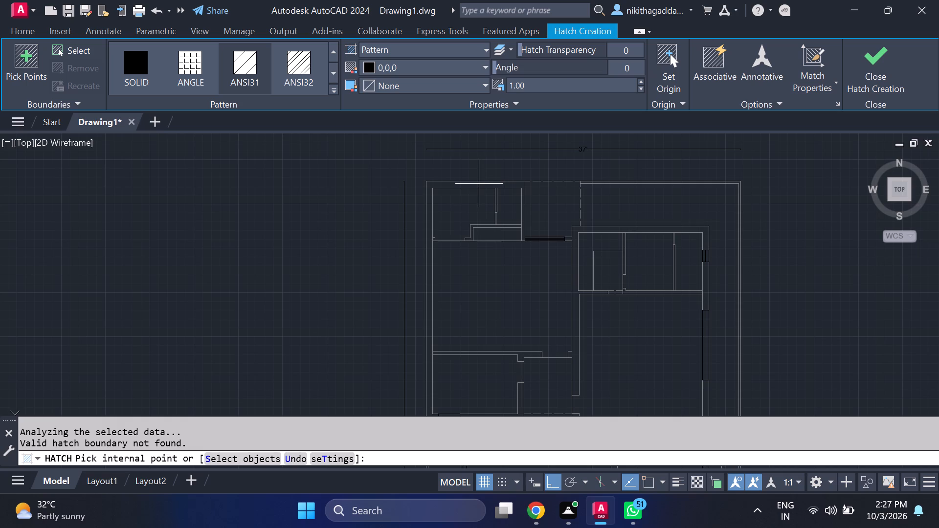
{"action": "left_click", "coordinate": [479, 187]}
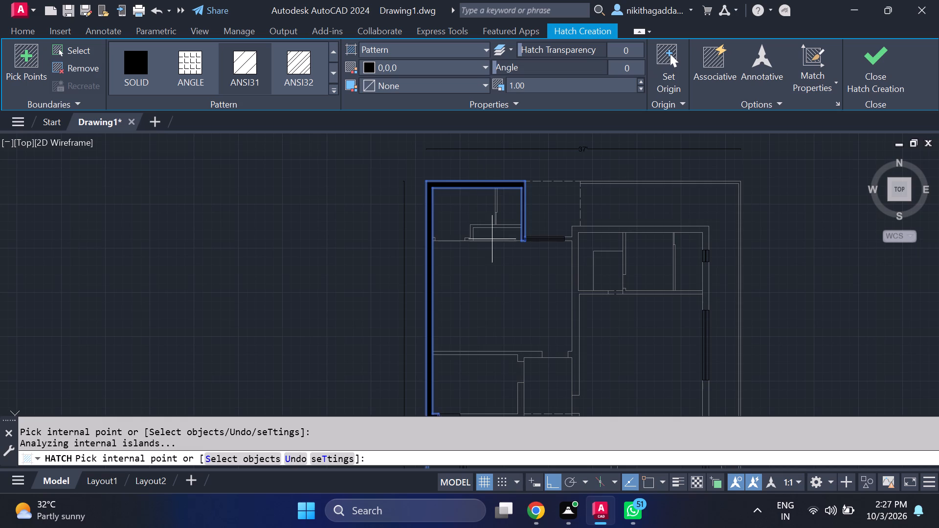
{"action": "middle_click_drag", "start_coordinate": [481, 282], "coordinate": [469, 253]}
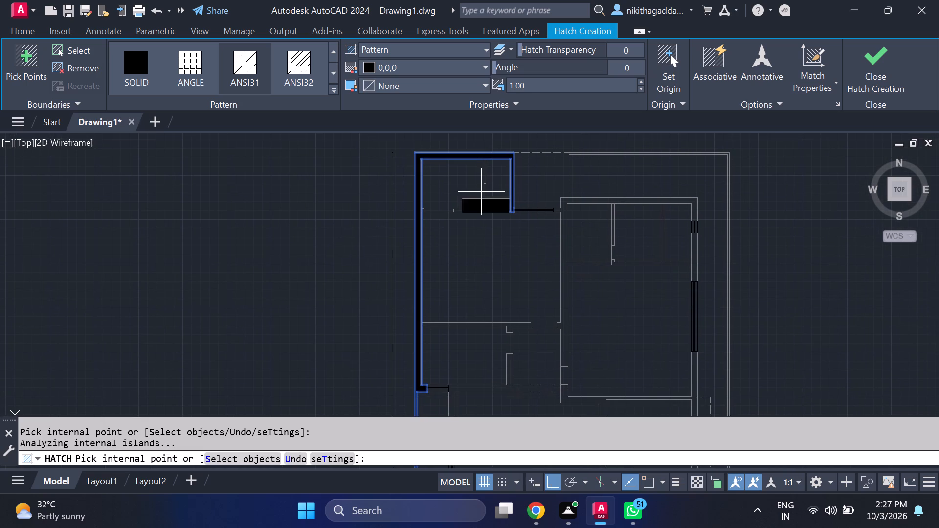
{"action": "scroll", "coordinate": [480, 198], "scroll_direction": "up", "scroll_amount": 2}
{"action": "left_click", "coordinate": [480, 196]}
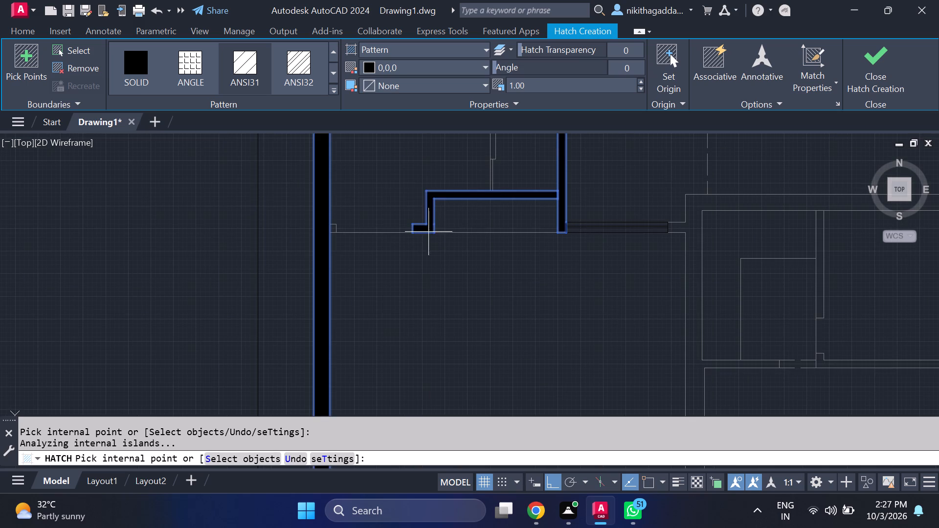
Add the small wall stub on the west wall, across the opening from the stepped partition, to the black hatch.
{"action": "left_click", "coordinate": [333, 228]}
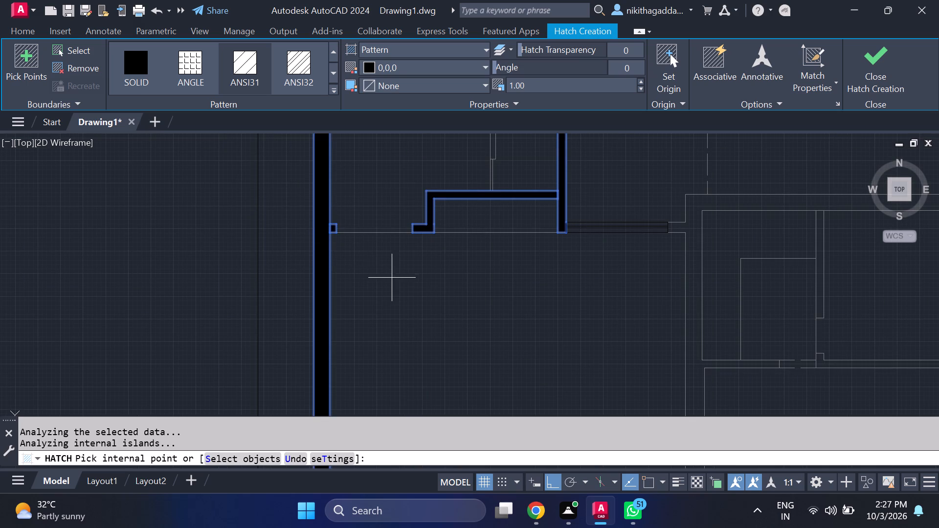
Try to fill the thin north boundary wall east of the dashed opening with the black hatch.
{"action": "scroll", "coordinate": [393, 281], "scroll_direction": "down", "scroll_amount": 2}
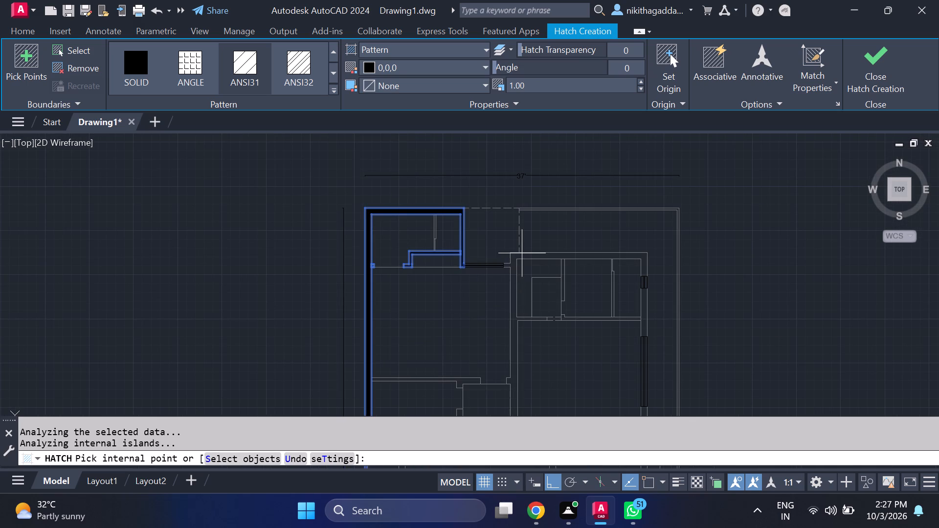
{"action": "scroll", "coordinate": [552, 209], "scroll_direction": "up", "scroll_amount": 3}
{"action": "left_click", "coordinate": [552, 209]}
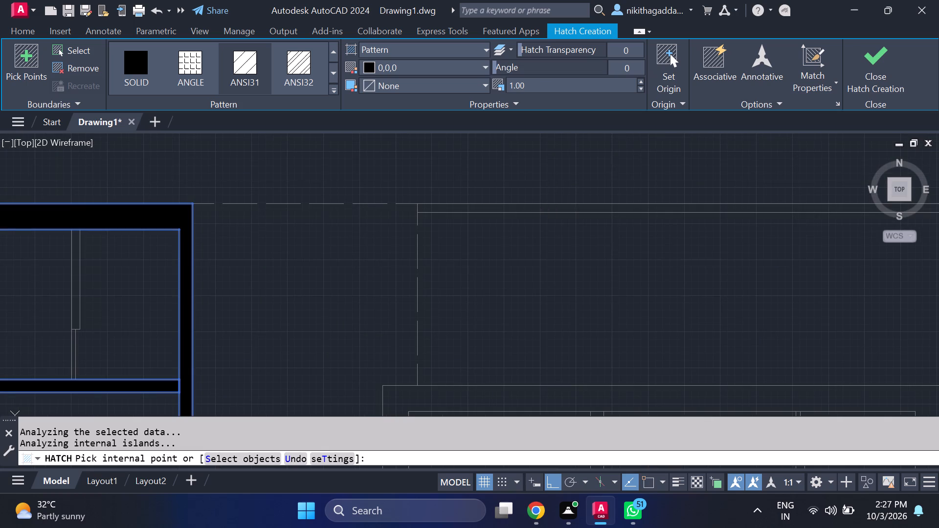
Hatch the northeast block's outer north and west walls and the partitions around its two small rooms in black.
{"action": "scroll", "coordinate": [535, 281], "scroll_direction": "down", "scroll_amount": 1}
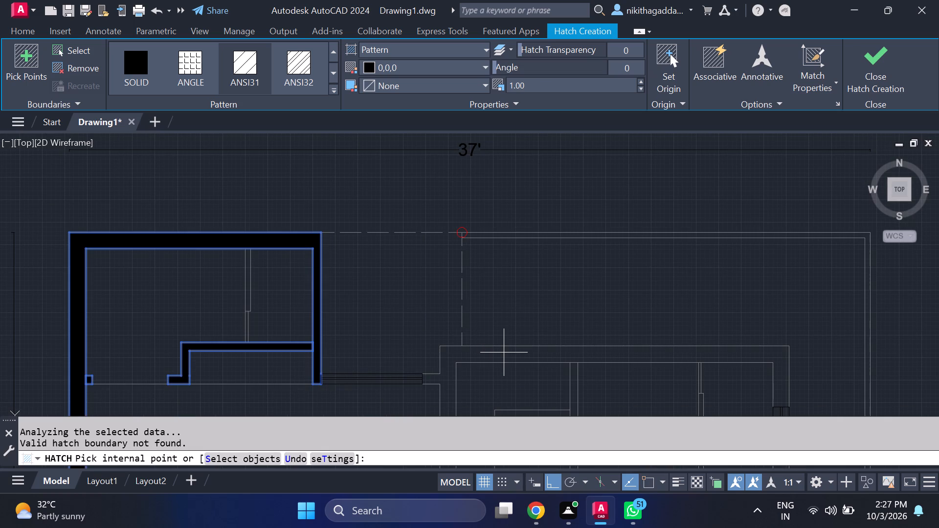
{"action": "left_click", "coordinate": [504, 352]}
{"action": "middle_click_drag", "start_coordinate": [509, 349], "coordinate": [470, 264]}
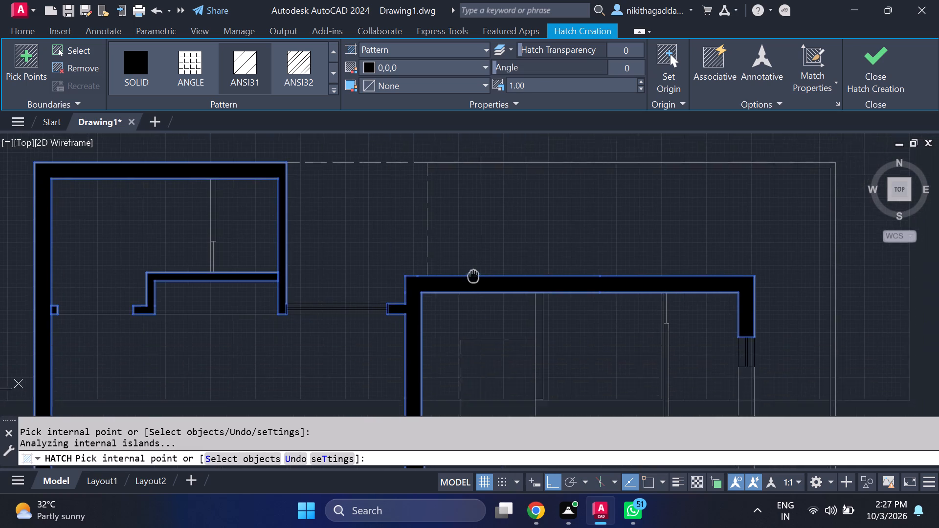
{"action": "middle_click_drag", "start_coordinate": [470, 264], "coordinate": [464, 224]}
{"action": "left_click", "coordinate": [529, 309]}
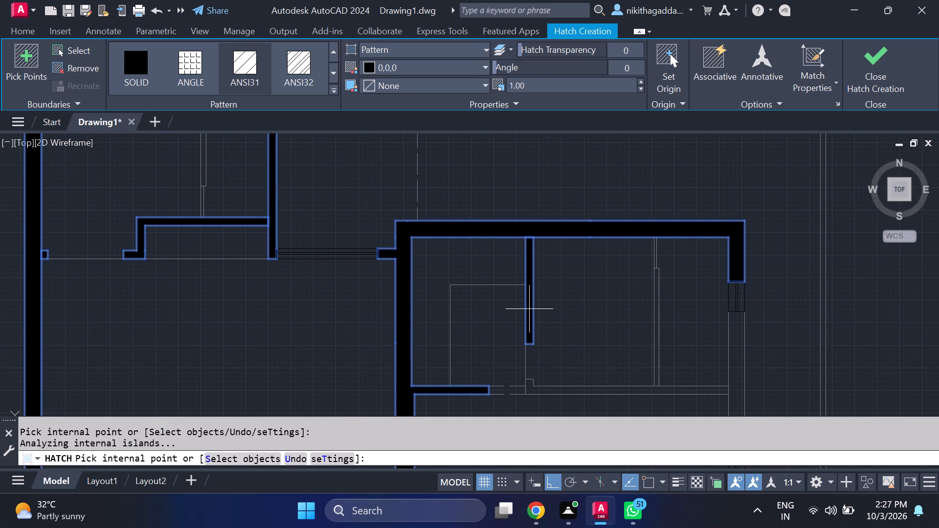
{"action": "left_click", "coordinate": [532, 389]}
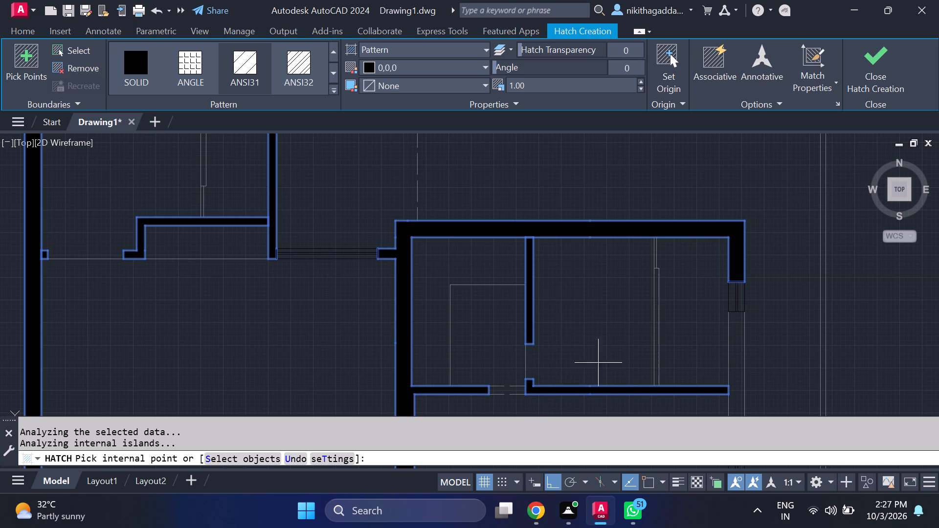
Add the east outer wall segments between the windows and the connected walls south of the large east room to the hatch.
{"action": "middle_click_drag", "start_coordinate": [586, 353], "coordinate": [551, 278]}
{"action": "left_click", "coordinate": [692, 305]}
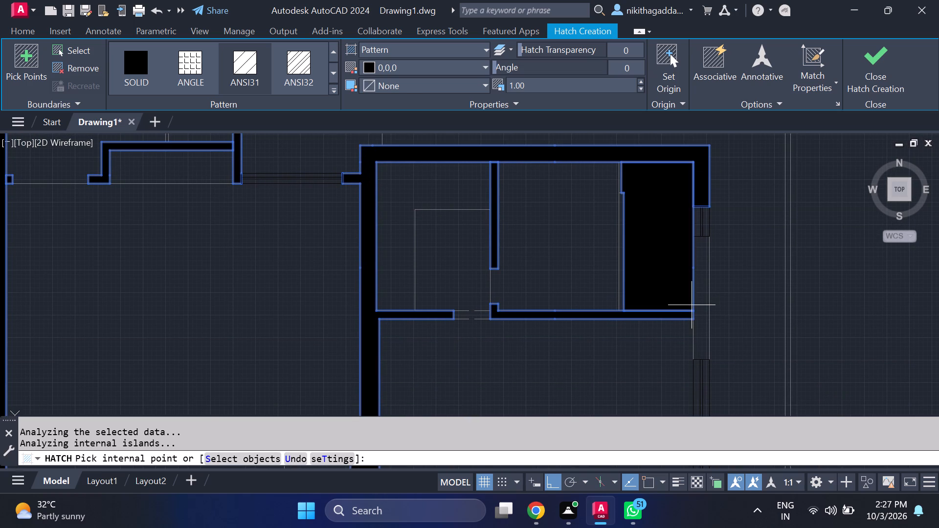
{"action": "key", "text": "ctrl+z"}
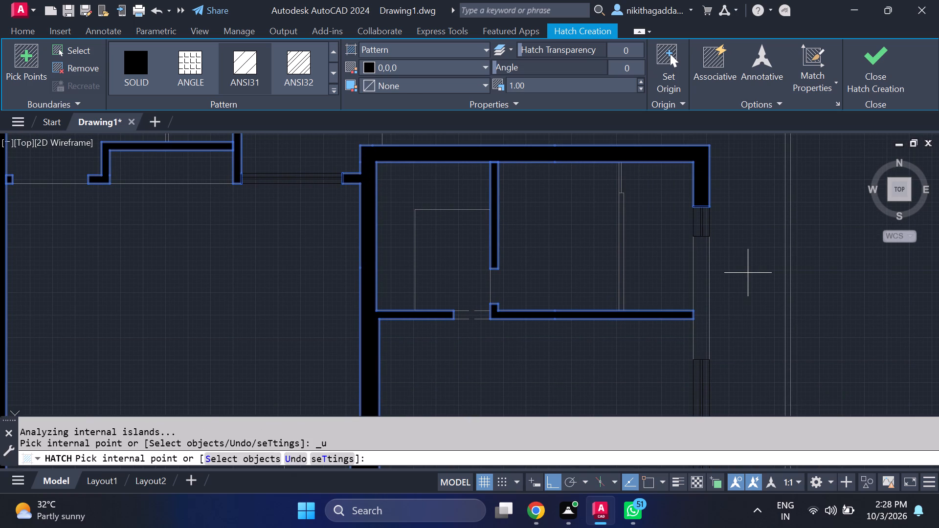
{"action": "left_click", "coordinate": [702, 316]}
{"action": "scroll", "coordinate": [707, 286], "scroll_direction": "down", "scroll_amount": 3}
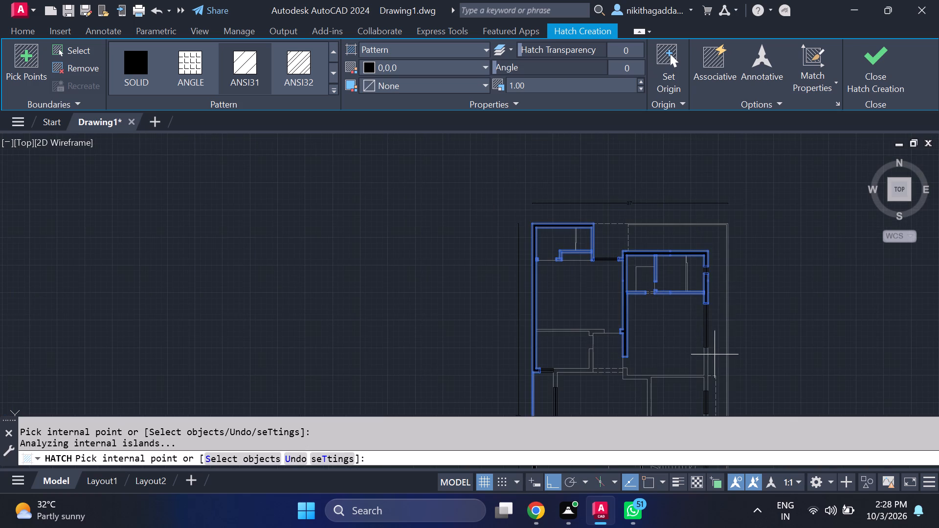
{"action": "middle_click_drag", "start_coordinate": [711, 337], "coordinate": [694, 265]}
{"action": "scroll", "coordinate": [697, 289], "scroll_direction": "up", "scroll_amount": 3}
{"action": "left_click", "coordinate": [663, 307]}
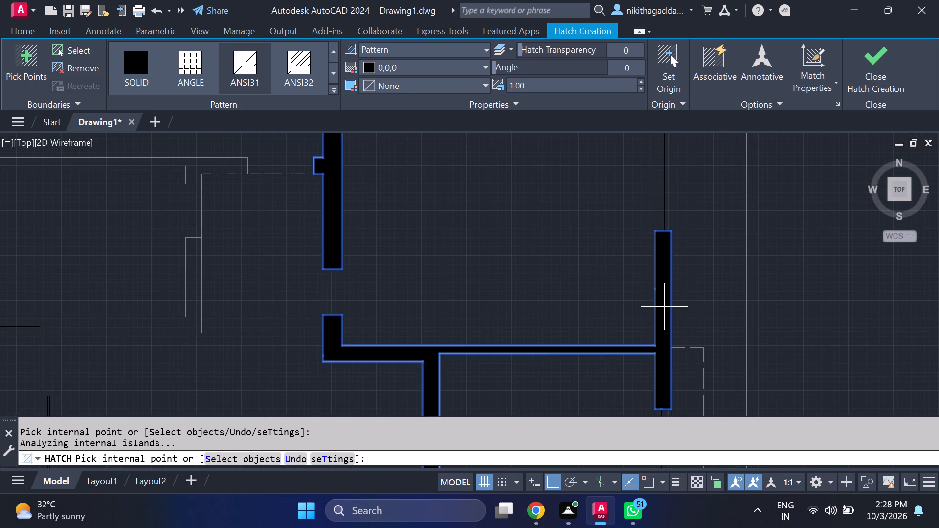
Add the north partition and the east and south walls of the small room on the west side to the hatch.
{"action": "scroll", "coordinate": [665, 307], "scroll_direction": "down", "scroll_amount": 6}
{"action": "scroll", "coordinate": [586, 302], "scroll_direction": "up", "scroll_amount": 1}
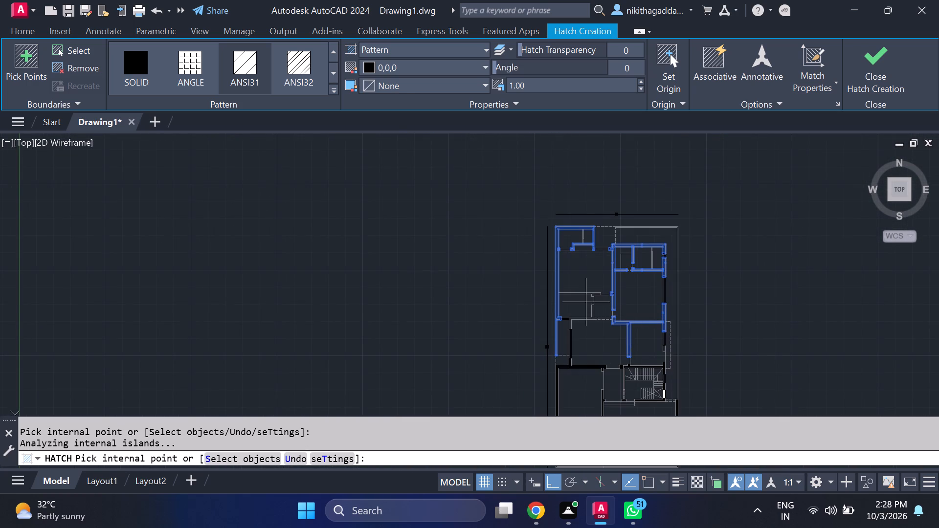
{"action": "scroll", "coordinate": [586, 302], "scroll_direction": "up", "scroll_amount": 4}
{"action": "left_click", "coordinate": [584, 282]}
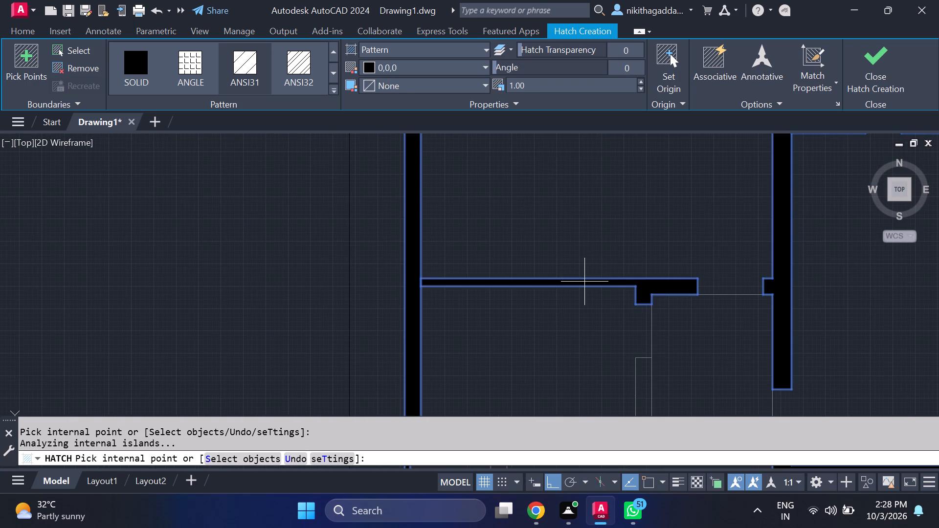
{"action": "left_click", "coordinate": [642, 390]}
Add the short east wall pier below the window north of the staircase to the hatch and finish the hatch.
{"action": "scroll", "coordinate": [642, 386], "scroll_direction": "down", "scroll_amount": 3}
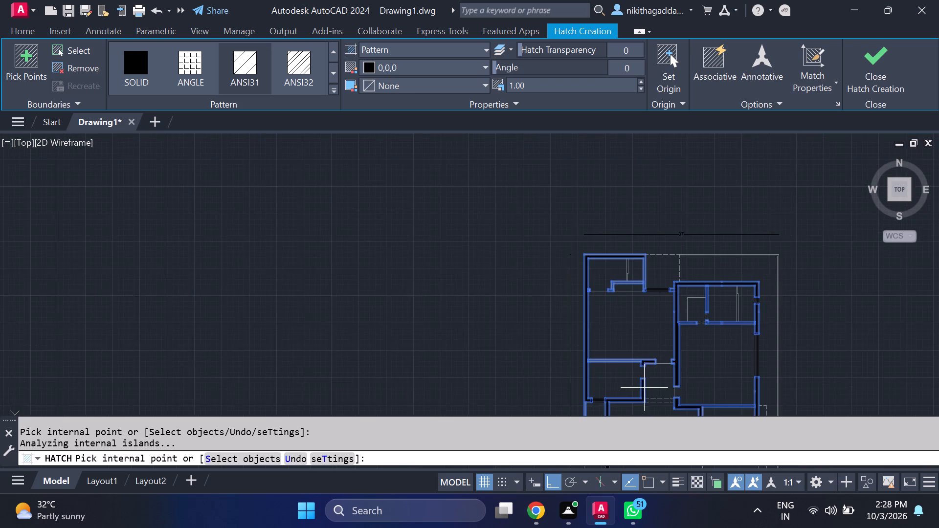
{"action": "middle_click_drag", "start_coordinate": [643, 386], "coordinate": [605, 319]}
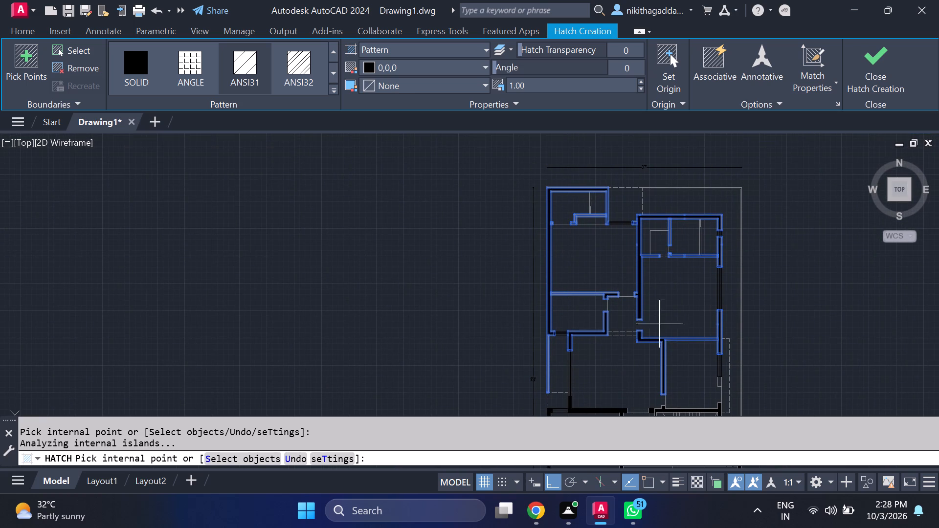
{"action": "middle_click_drag", "start_coordinate": [657, 336], "coordinate": [568, 232]}
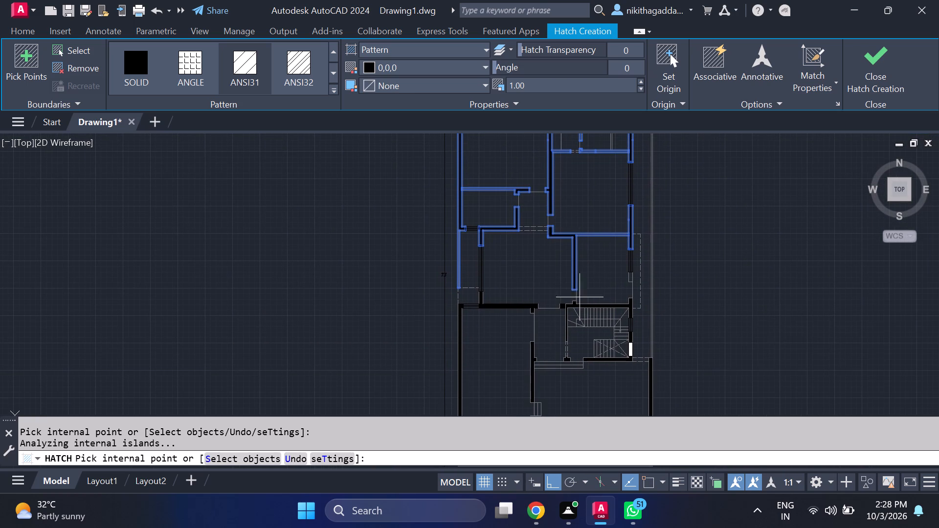
{"action": "scroll", "coordinate": [630, 284], "scroll_direction": "up", "scroll_amount": 3}
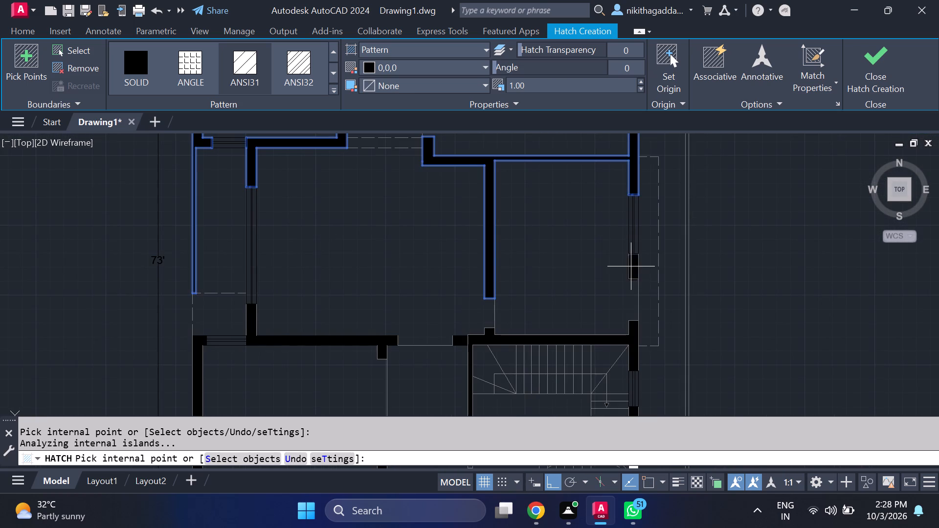
{"action": "left_click", "coordinate": [631, 266]}
{"action": "scroll", "coordinate": [617, 303], "scroll_direction": "down", "scroll_amount": 2}
{"action": "middle_click_drag", "start_coordinate": [645, 333], "coordinate": [649, 277]}
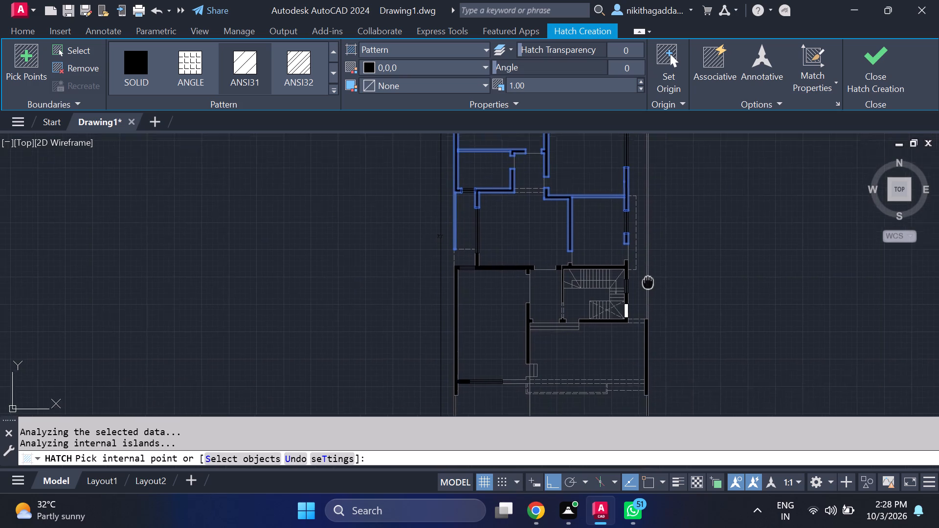
{"action": "middle_click_drag", "start_coordinate": [649, 277], "coordinate": [651, 270]}
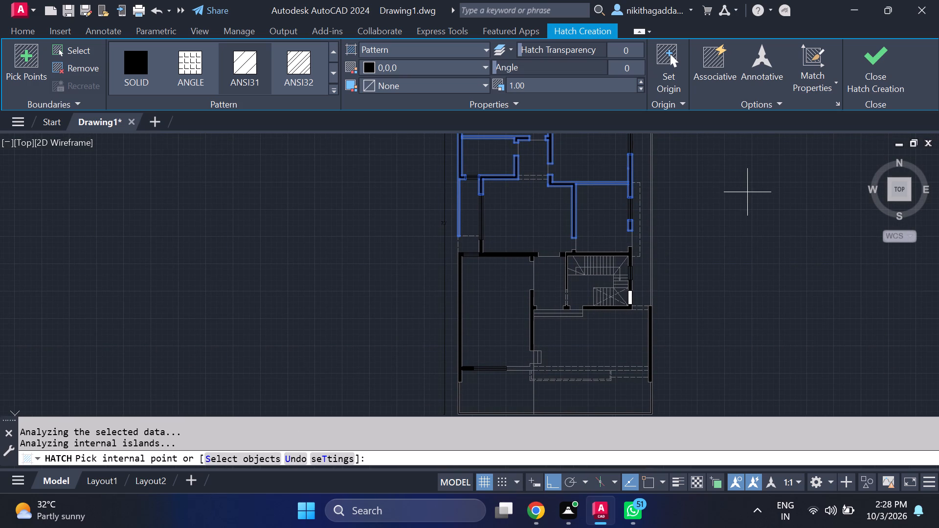
{"action": "middle_click_drag", "start_coordinate": [747, 194], "coordinate": [749, 232]}
{"action": "scroll", "coordinate": [604, 289], "scroll_direction": "up", "scroll_amount": 2}
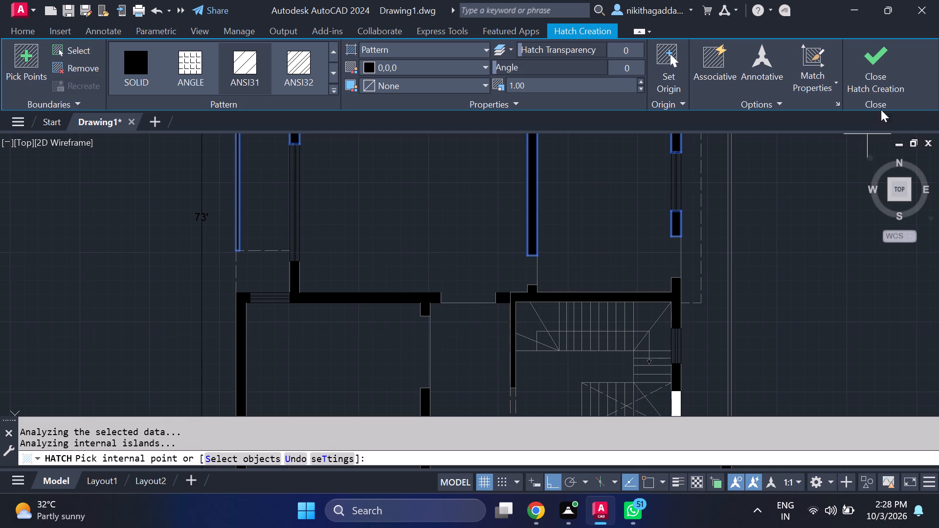
{"action": "left_click", "coordinate": [880, 59]}
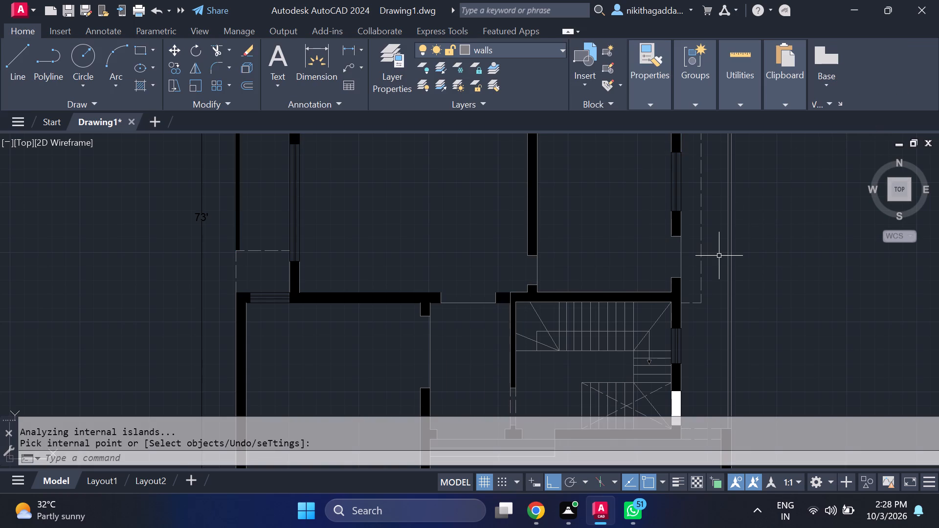
Change the existing black wall hatch around the staircase and southern rooms to the SOLID pattern.
{"action": "scroll", "coordinate": [719, 256], "scroll_direction": "down", "scroll_amount": 2}
{"action": "middle_click_drag", "start_coordinate": [716, 267], "coordinate": [626, 288]}
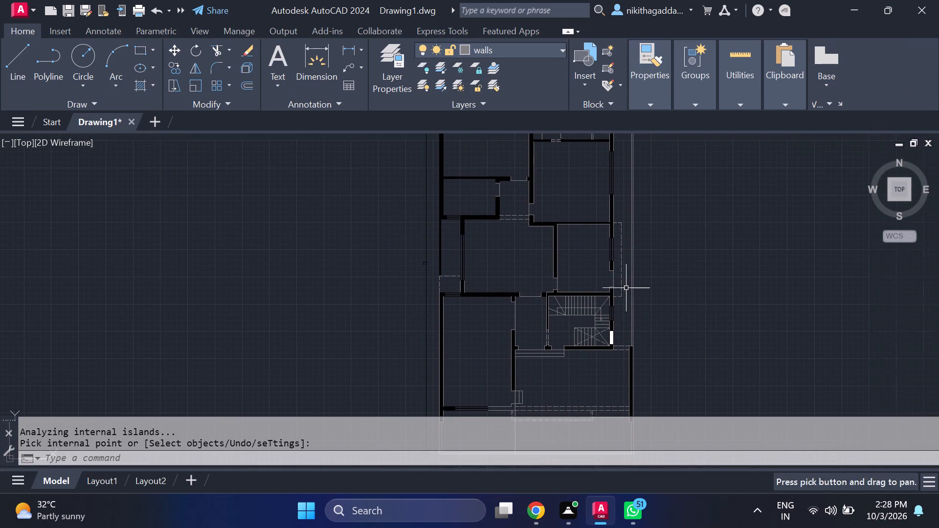
{"action": "scroll", "coordinate": [518, 318], "scroll_direction": "up", "scroll_amount": 2}
{"action": "scroll", "coordinate": [531, 257], "scroll_direction": "up", "scroll_amount": 3}
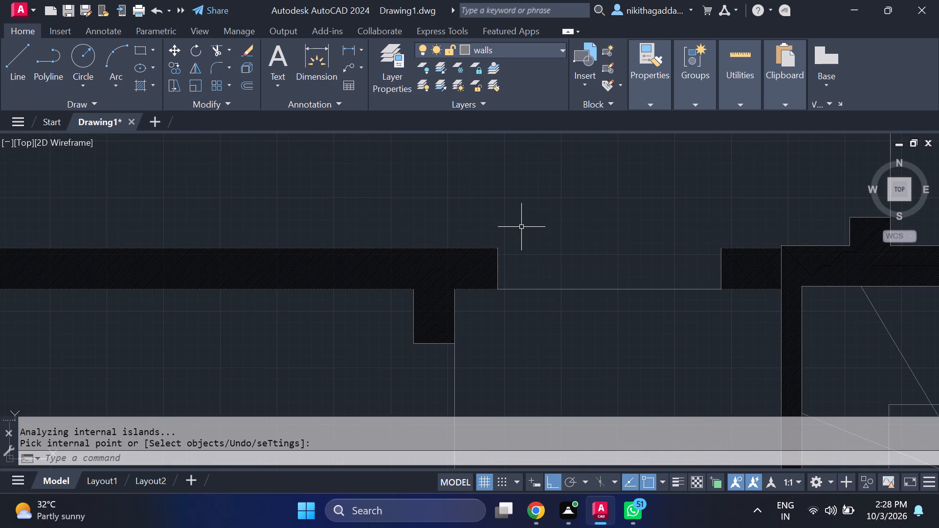
{"action": "left_click", "coordinate": [406, 275]}
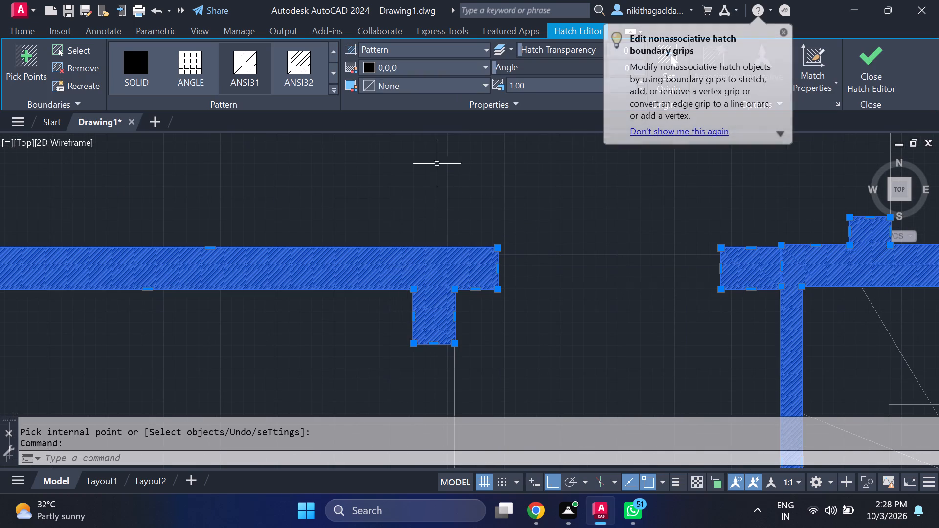
{"action": "left_click", "coordinate": [148, 65]}
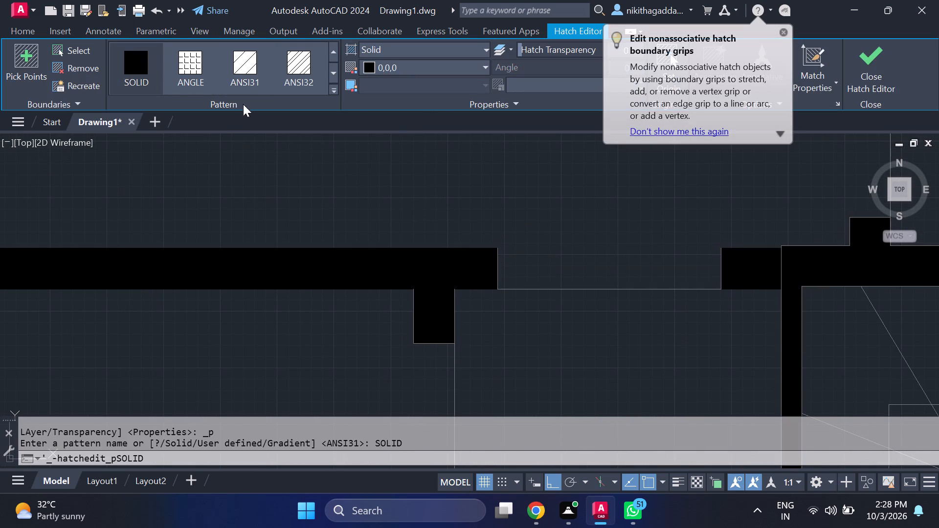
{"action": "left_click", "coordinate": [873, 60]}
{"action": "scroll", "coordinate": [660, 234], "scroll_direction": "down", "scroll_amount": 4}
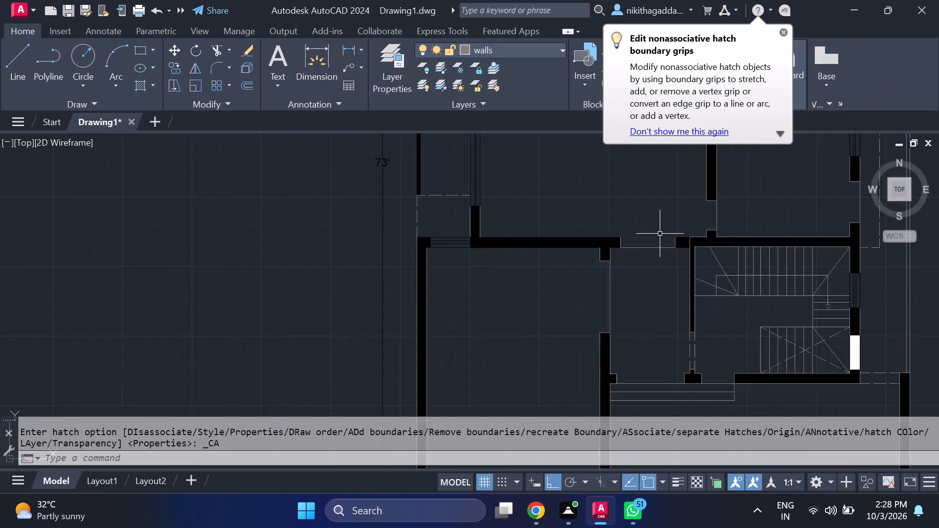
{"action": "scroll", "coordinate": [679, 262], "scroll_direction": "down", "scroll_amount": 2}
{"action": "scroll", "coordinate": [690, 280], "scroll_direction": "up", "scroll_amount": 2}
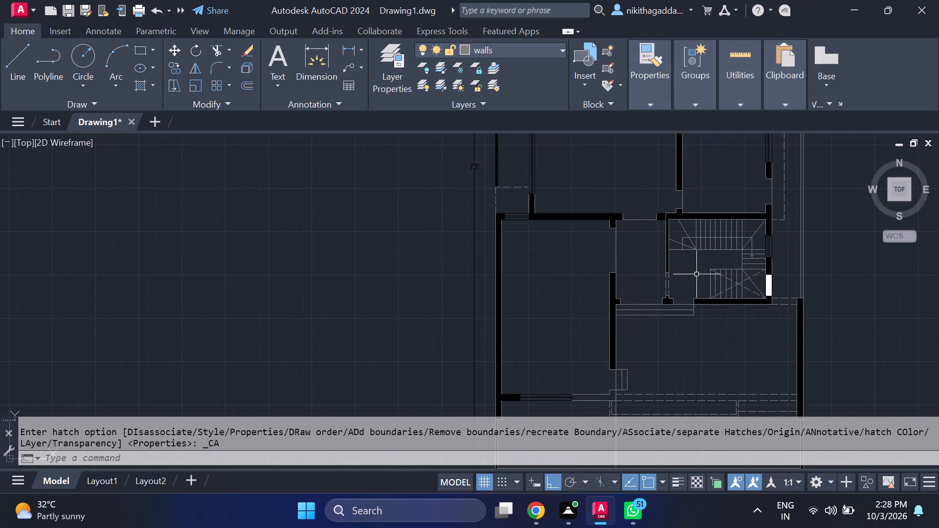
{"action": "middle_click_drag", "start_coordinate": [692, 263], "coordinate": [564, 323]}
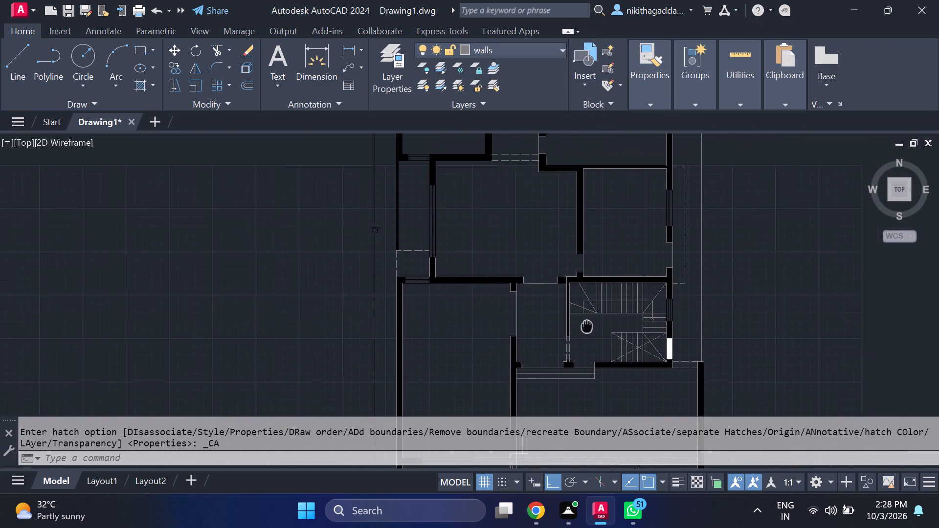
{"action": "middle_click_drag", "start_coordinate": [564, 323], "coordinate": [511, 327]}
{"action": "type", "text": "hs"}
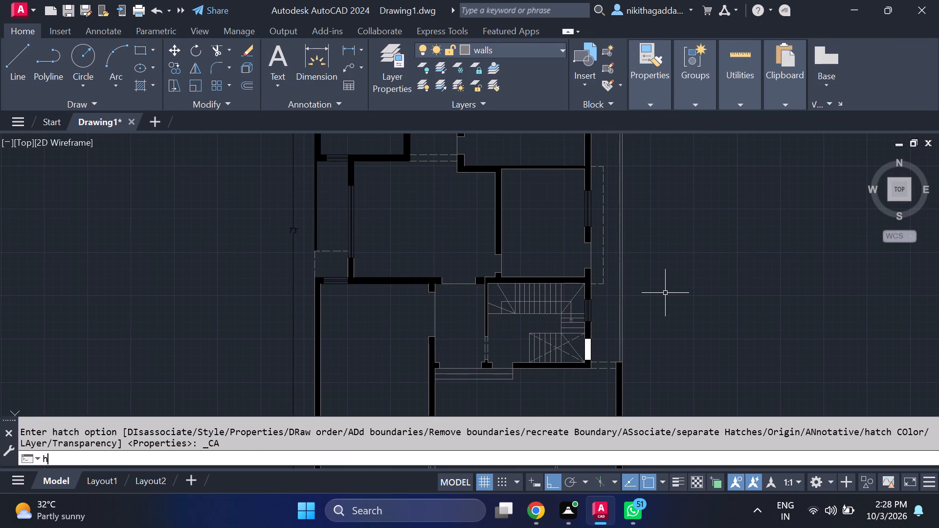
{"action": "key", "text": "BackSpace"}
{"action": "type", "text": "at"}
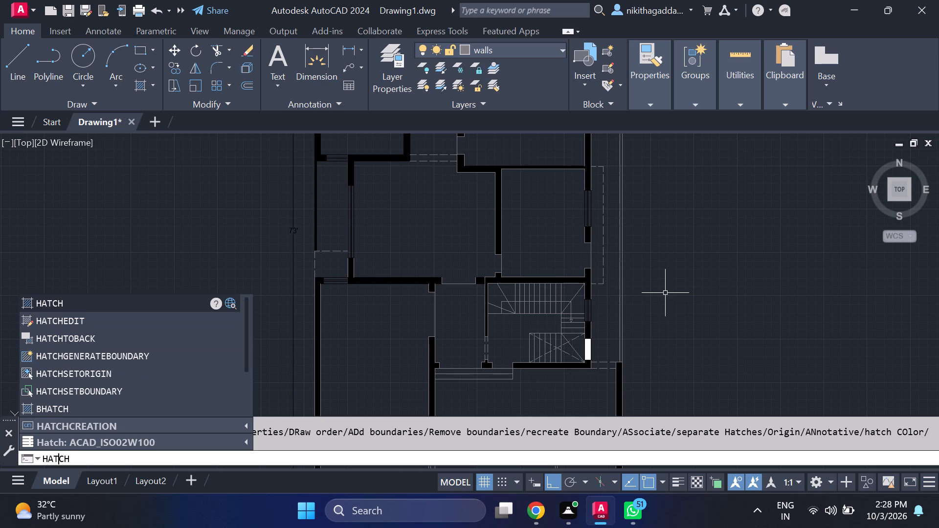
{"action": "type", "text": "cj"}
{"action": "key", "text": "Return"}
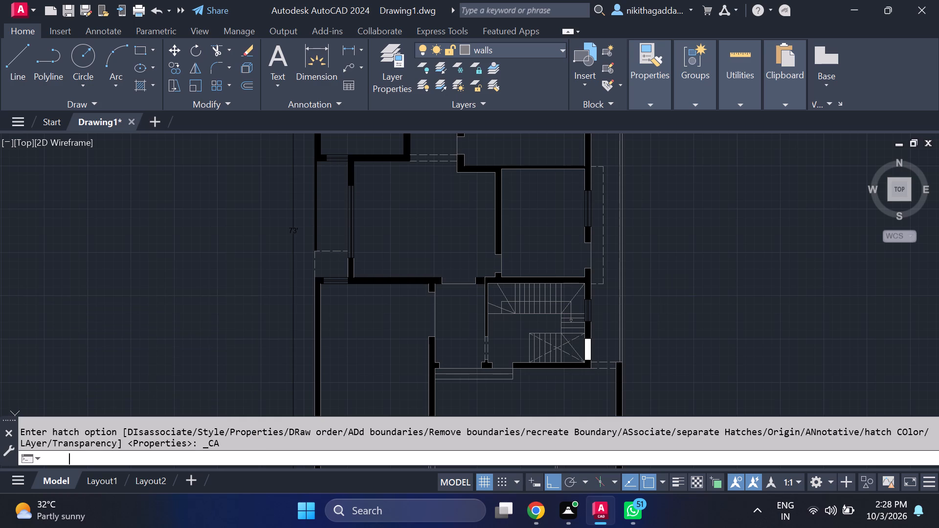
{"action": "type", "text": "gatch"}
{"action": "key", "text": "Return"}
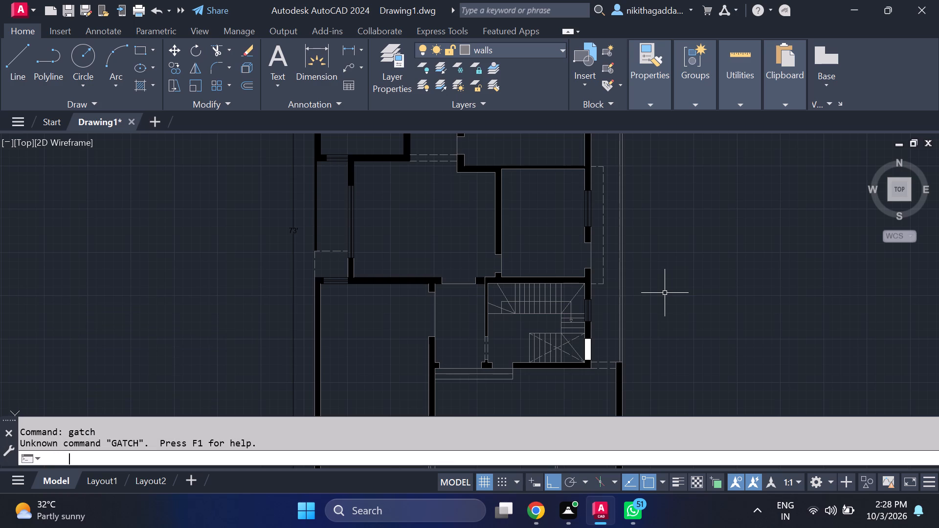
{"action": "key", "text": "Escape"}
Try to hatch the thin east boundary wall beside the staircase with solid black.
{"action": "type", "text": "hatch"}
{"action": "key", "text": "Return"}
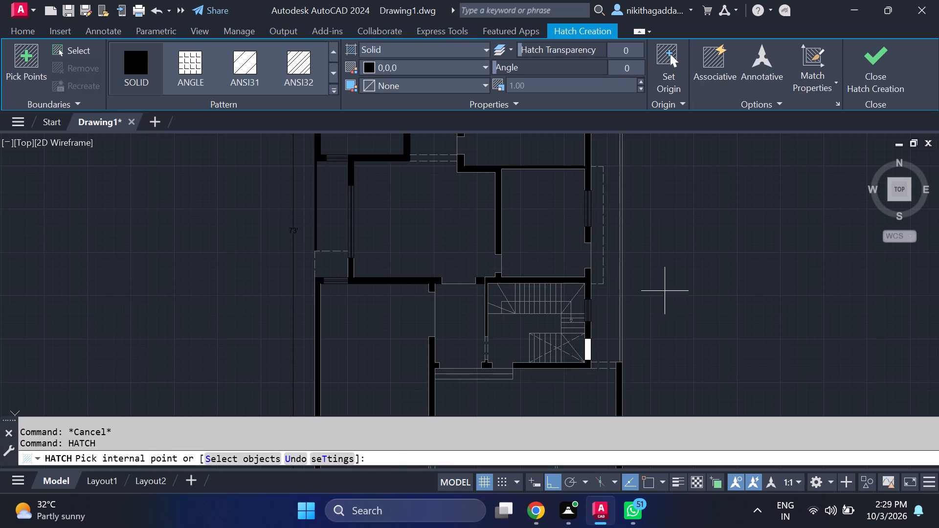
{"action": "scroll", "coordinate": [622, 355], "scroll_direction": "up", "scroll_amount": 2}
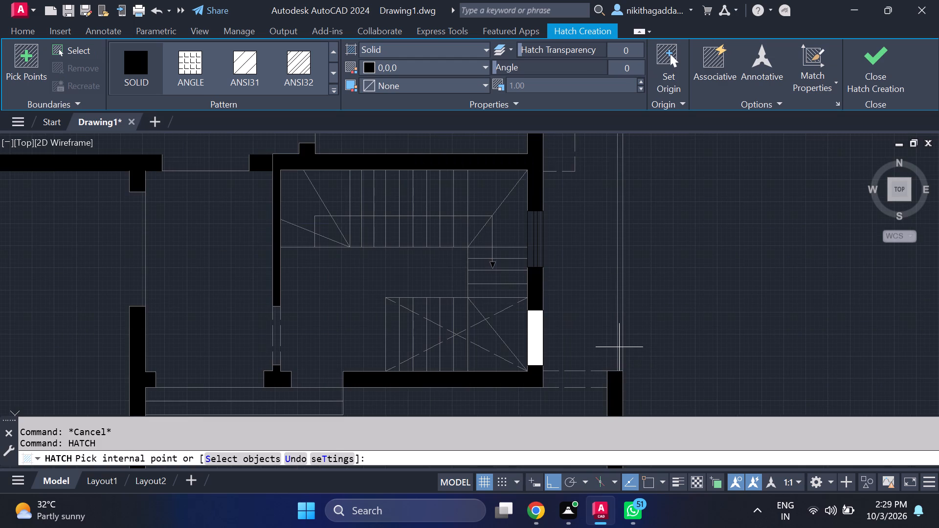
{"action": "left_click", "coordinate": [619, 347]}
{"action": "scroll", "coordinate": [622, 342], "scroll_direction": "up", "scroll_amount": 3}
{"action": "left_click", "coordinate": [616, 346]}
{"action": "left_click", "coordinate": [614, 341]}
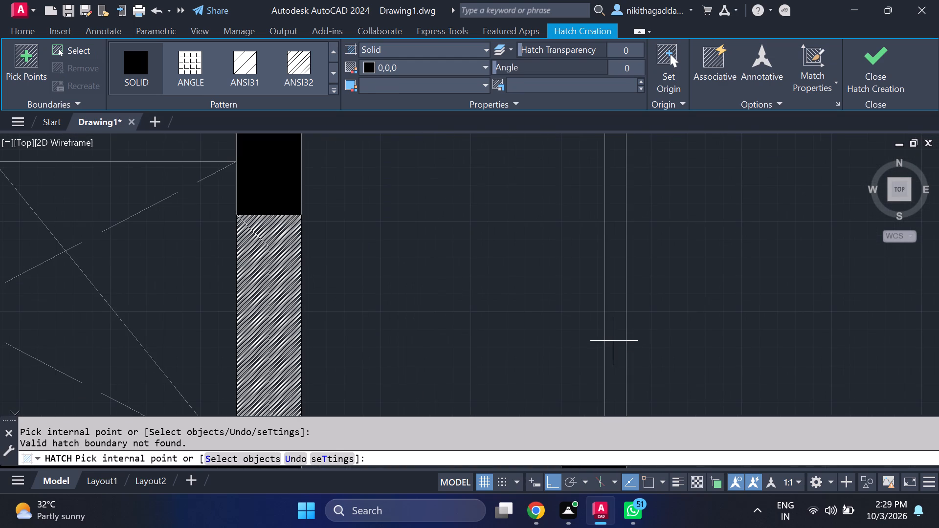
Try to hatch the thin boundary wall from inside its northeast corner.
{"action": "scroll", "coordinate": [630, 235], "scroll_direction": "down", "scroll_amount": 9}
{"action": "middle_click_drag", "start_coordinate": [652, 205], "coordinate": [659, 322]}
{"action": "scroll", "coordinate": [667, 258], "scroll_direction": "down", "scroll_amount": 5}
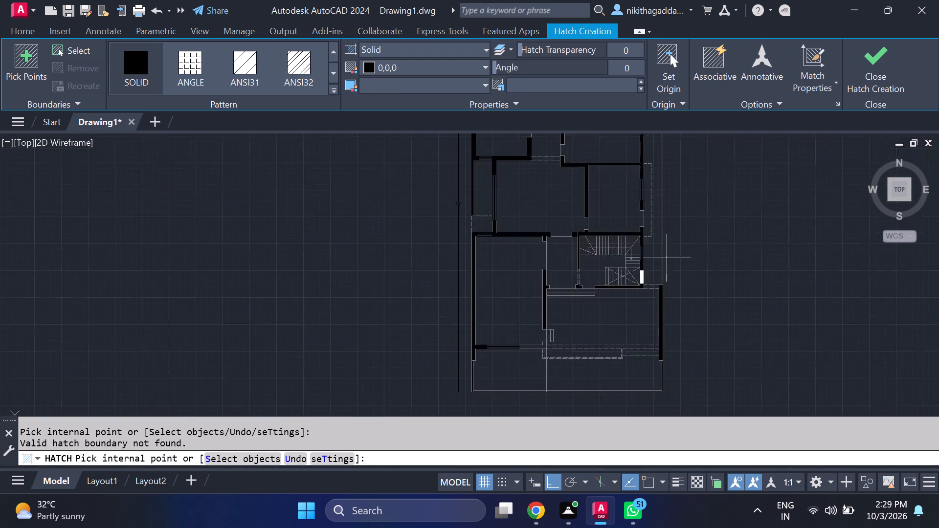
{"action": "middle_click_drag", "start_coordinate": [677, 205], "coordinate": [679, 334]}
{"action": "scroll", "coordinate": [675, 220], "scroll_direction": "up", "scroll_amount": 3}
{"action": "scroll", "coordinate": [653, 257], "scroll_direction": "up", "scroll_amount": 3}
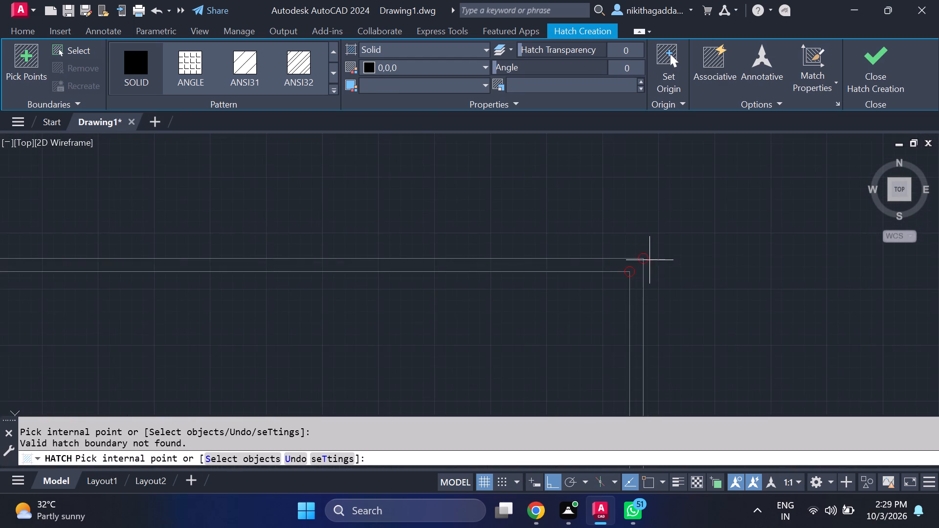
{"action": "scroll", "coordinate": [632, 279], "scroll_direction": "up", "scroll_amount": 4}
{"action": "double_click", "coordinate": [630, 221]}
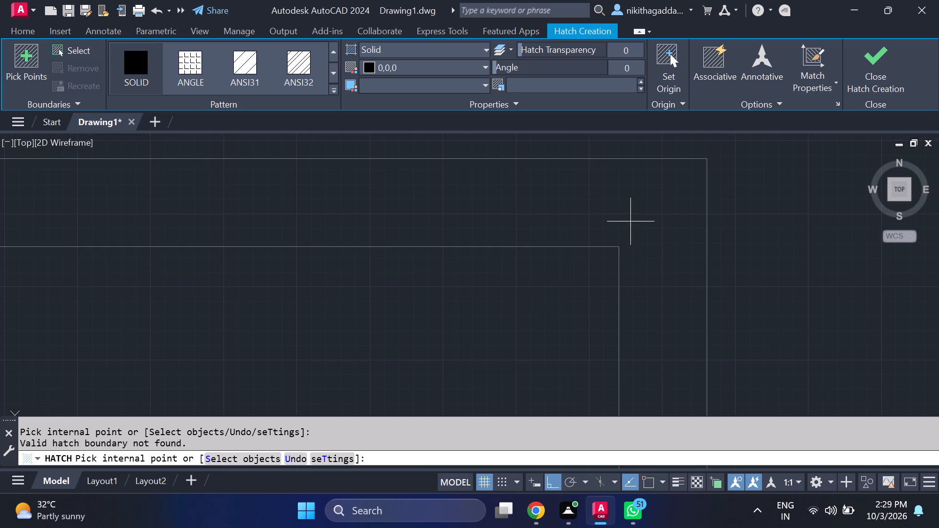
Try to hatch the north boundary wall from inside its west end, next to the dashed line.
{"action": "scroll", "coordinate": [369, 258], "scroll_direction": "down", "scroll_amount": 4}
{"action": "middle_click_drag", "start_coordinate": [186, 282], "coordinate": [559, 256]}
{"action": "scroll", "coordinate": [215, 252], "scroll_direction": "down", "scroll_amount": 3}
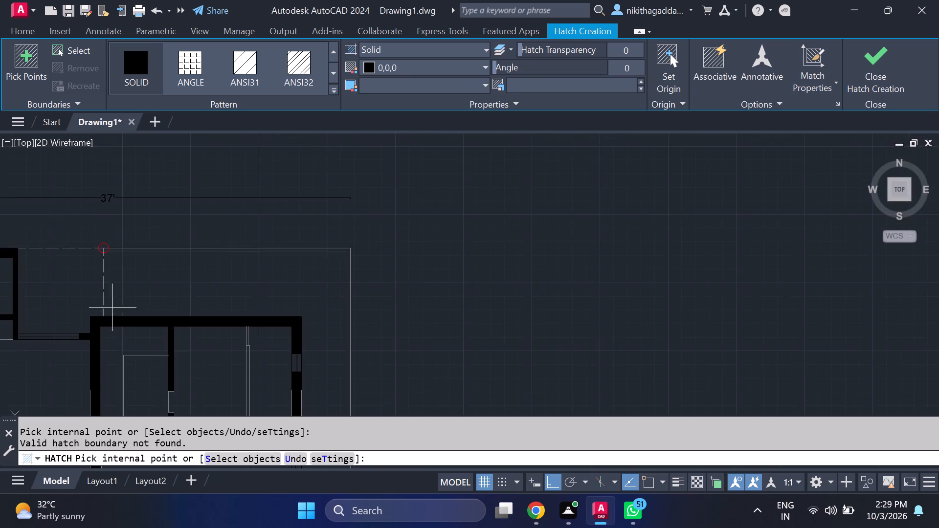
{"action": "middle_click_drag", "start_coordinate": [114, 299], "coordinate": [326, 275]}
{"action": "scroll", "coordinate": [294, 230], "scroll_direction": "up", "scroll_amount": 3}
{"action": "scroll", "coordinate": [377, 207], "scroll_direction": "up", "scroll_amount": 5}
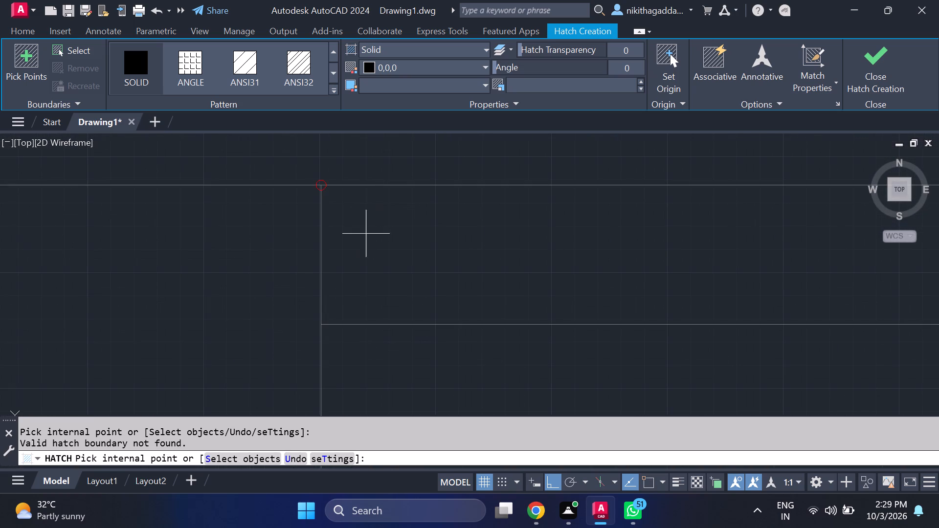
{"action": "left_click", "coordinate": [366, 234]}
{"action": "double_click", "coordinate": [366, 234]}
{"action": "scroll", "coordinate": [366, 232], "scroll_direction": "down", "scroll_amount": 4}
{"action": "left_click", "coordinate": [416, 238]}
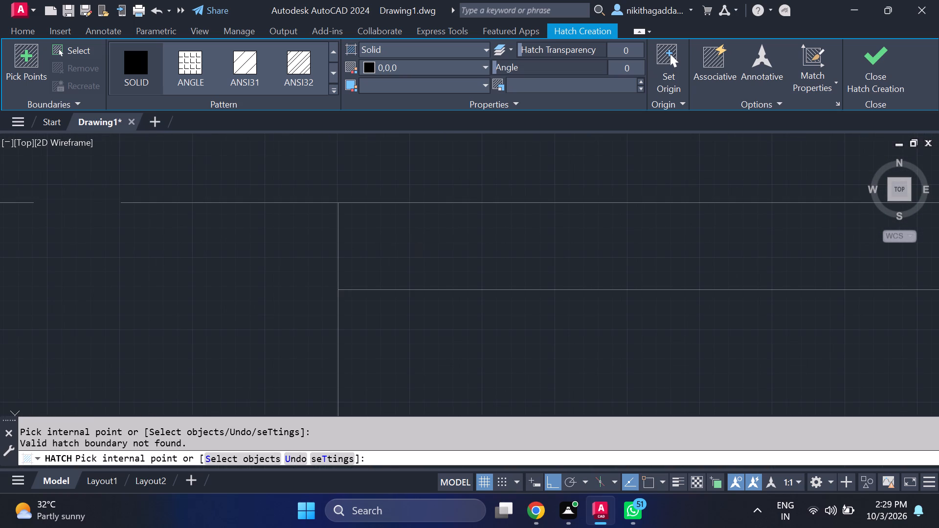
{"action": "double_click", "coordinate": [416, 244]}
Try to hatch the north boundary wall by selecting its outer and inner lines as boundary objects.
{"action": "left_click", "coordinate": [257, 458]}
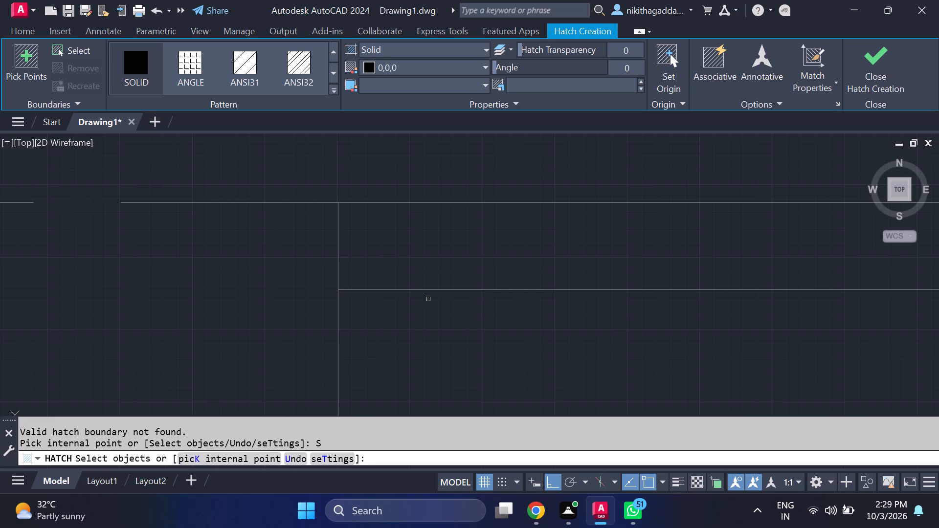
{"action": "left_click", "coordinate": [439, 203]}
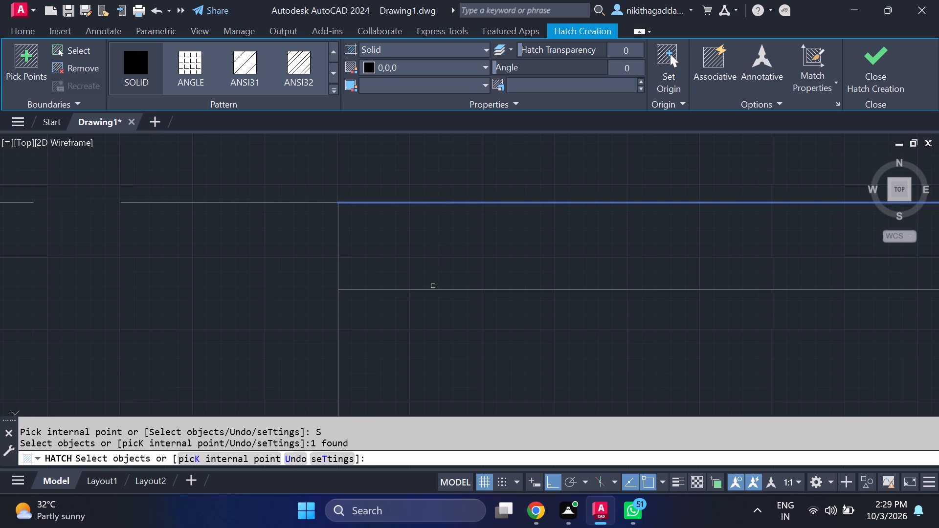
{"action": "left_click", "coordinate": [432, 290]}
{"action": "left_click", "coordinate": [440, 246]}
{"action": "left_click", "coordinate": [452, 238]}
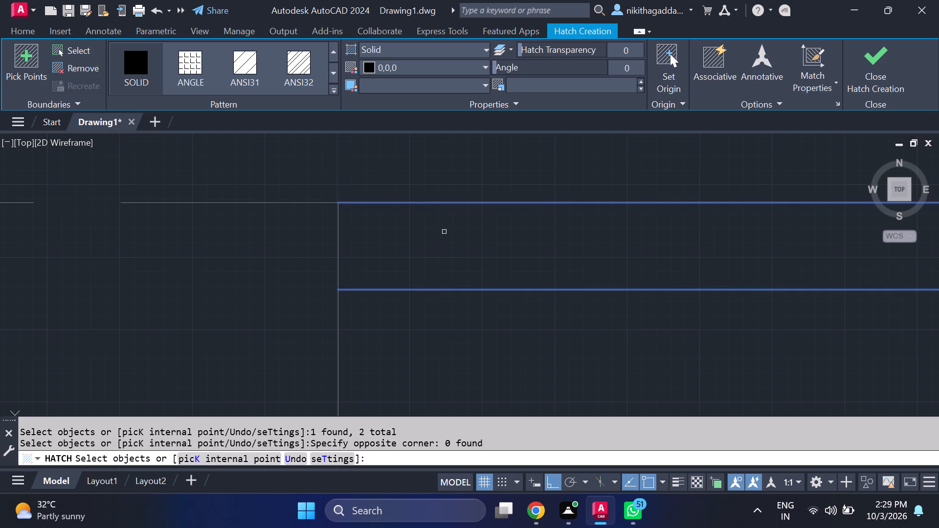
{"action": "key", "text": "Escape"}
Erase the dashed north-south line at the west end of the north boundary wall.
{"action": "scroll", "coordinate": [441, 266], "scroll_direction": "down", "scroll_amount": 6}
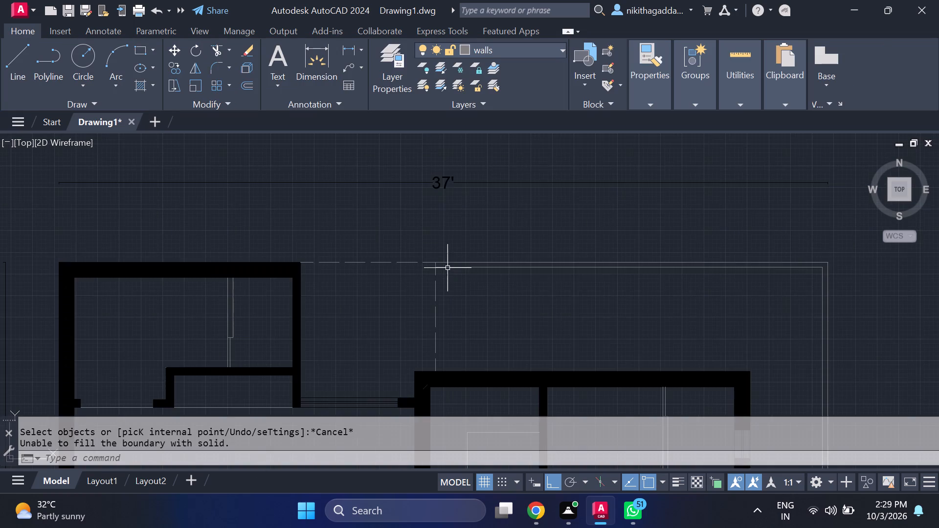
{"action": "scroll", "coordinate": [447, 273], "scroll_direction": "down", "scroll_amount": 2}
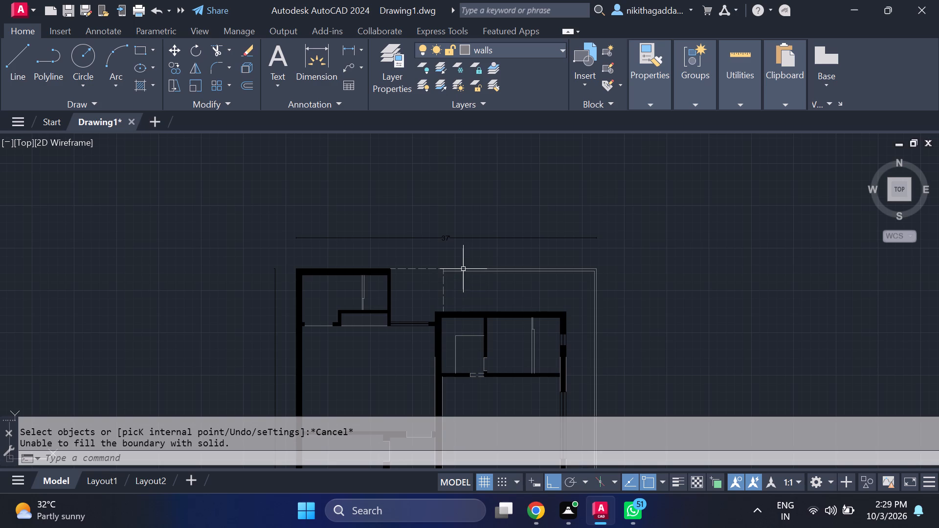
{"action": "scroll", "coordinate": [436, 247], "scroll_direction": "up", "scroll_amount": 3}
{"action": "scroll", "coordinate": [466, 340], "scroll_direction": "up", "scroll_amount": 2}
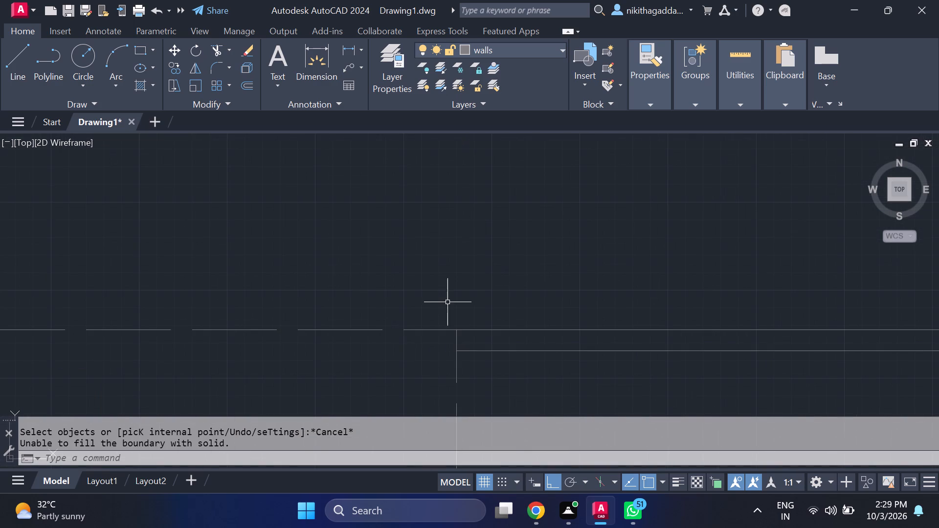
{"action": "left_click", "coordinate": [457, 340]}
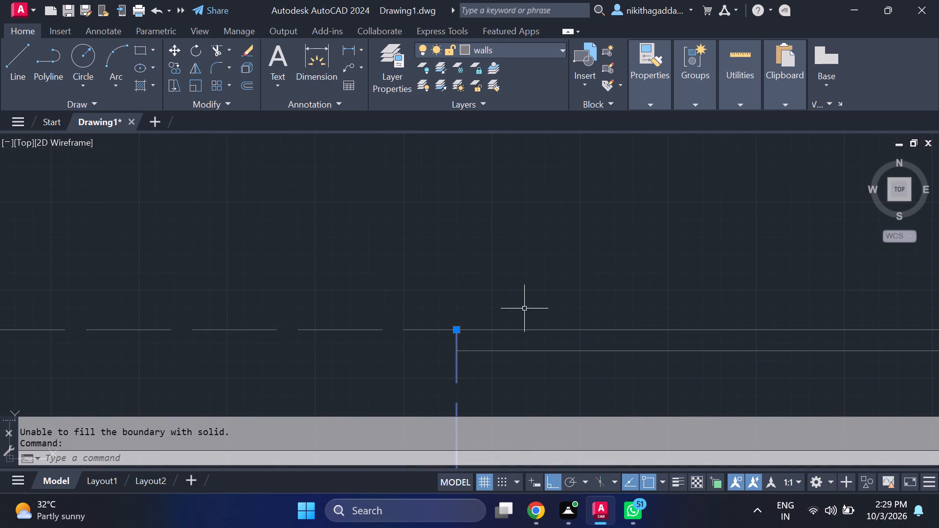
{"action": "key", "text": "Delete"}
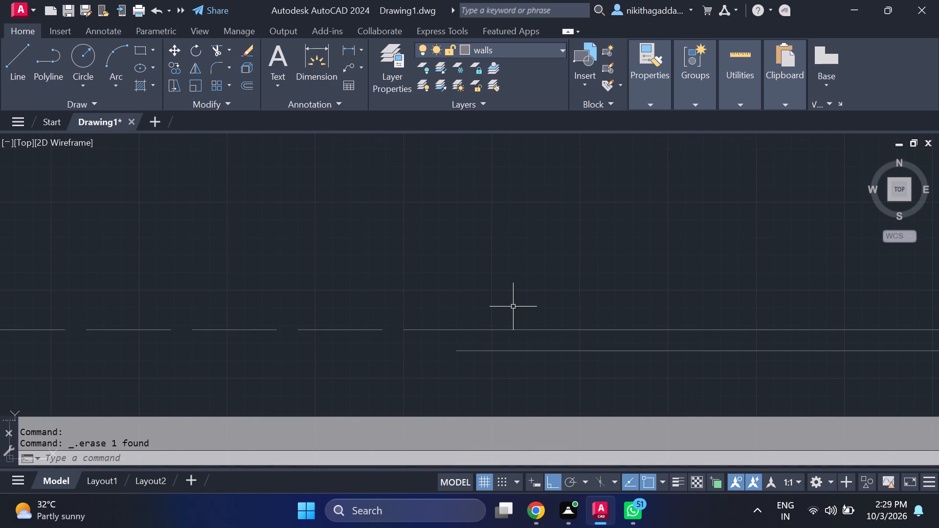
Draw a short line closing the west end of the north boundary wall between its inner and outer lines.
{"action": "key", "text": "l"}
{"action": "key", "text": "Return"}
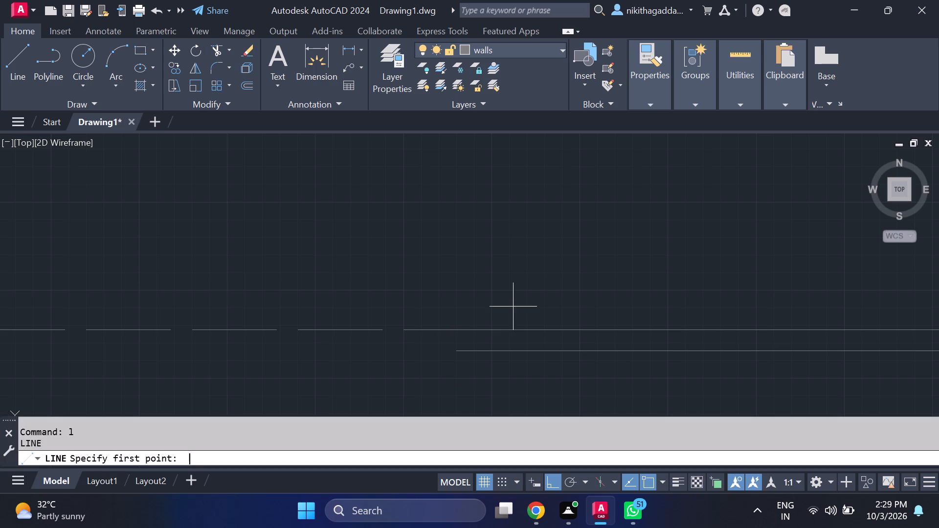
{"action": "left_click", "coordinate": [459, 349]}
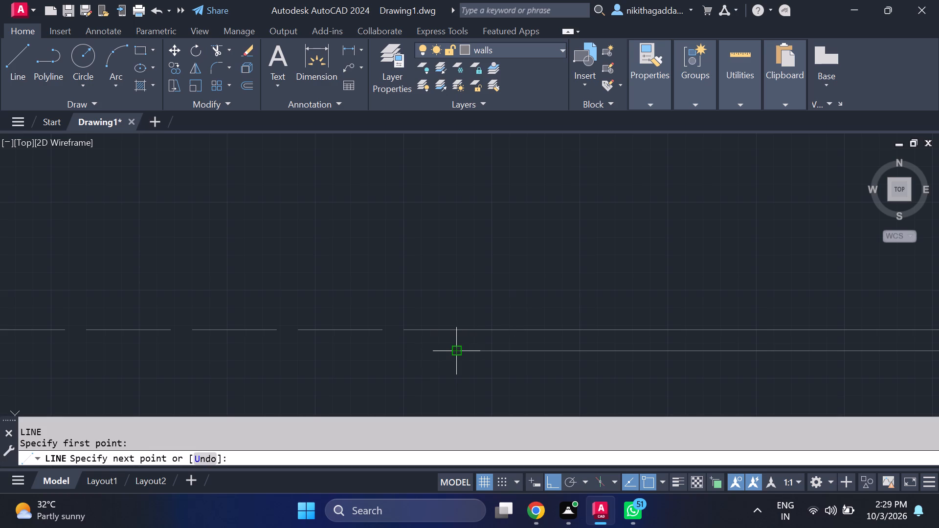
{"action": "left_click", "coordinate": [457, 331]}
{"action": "key", "text": "Escape"}
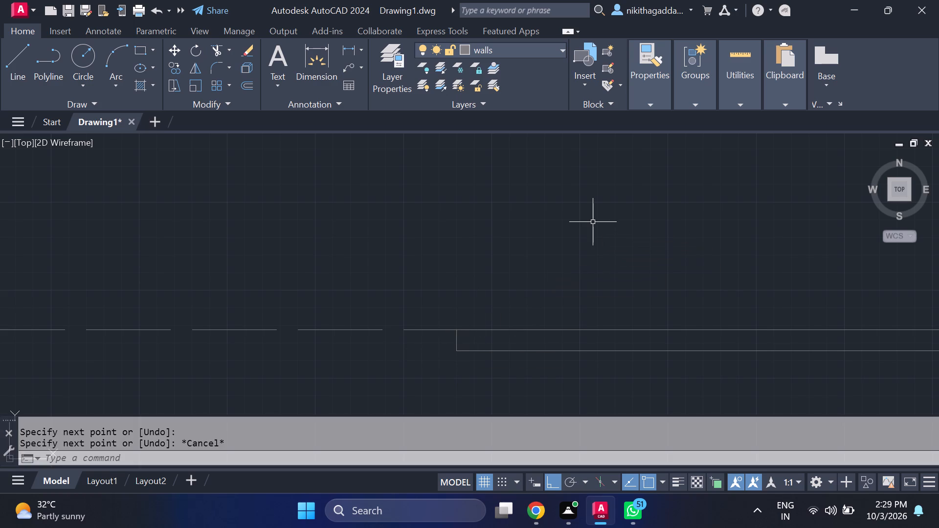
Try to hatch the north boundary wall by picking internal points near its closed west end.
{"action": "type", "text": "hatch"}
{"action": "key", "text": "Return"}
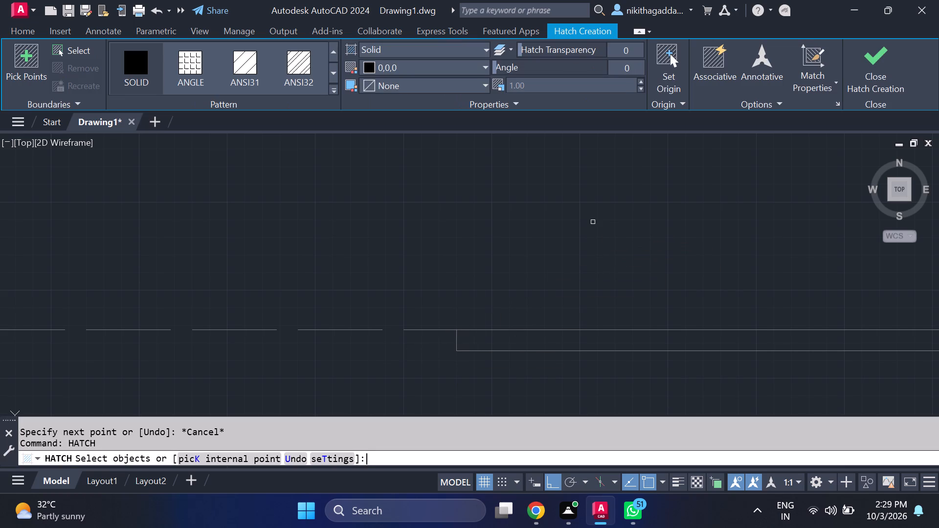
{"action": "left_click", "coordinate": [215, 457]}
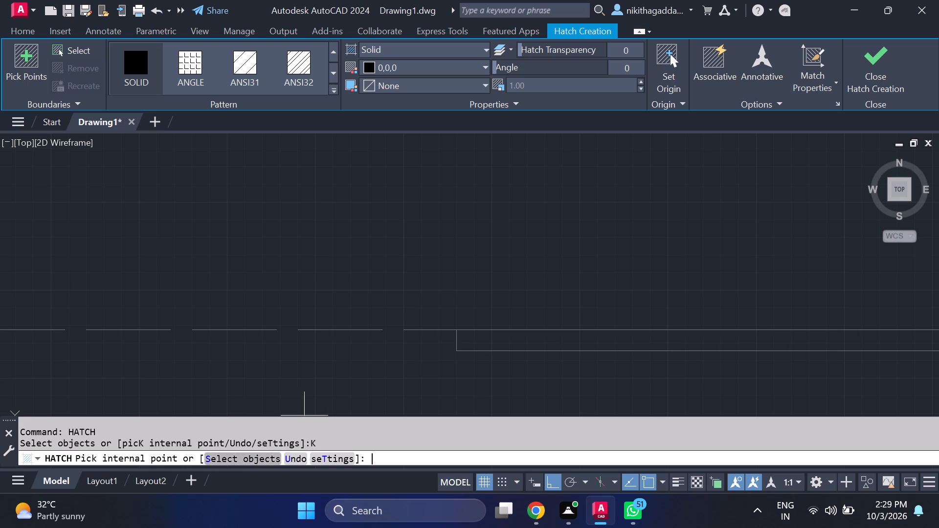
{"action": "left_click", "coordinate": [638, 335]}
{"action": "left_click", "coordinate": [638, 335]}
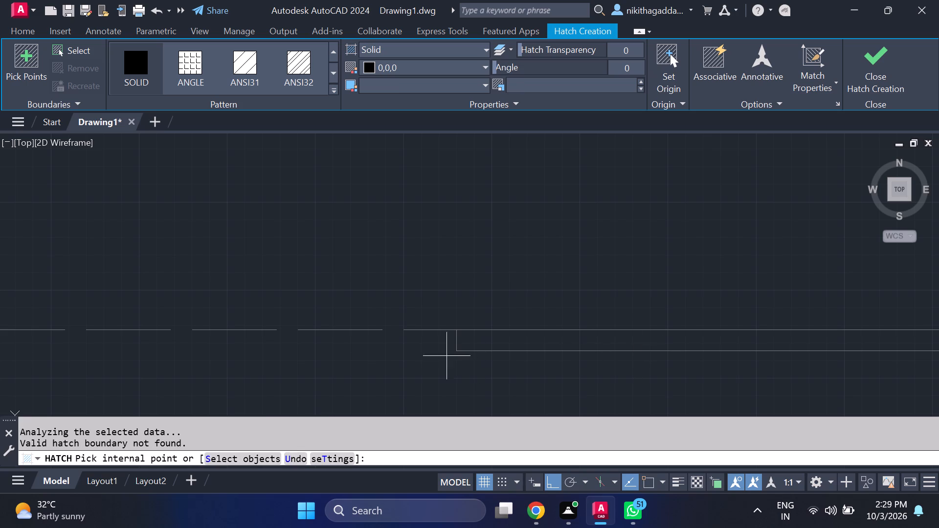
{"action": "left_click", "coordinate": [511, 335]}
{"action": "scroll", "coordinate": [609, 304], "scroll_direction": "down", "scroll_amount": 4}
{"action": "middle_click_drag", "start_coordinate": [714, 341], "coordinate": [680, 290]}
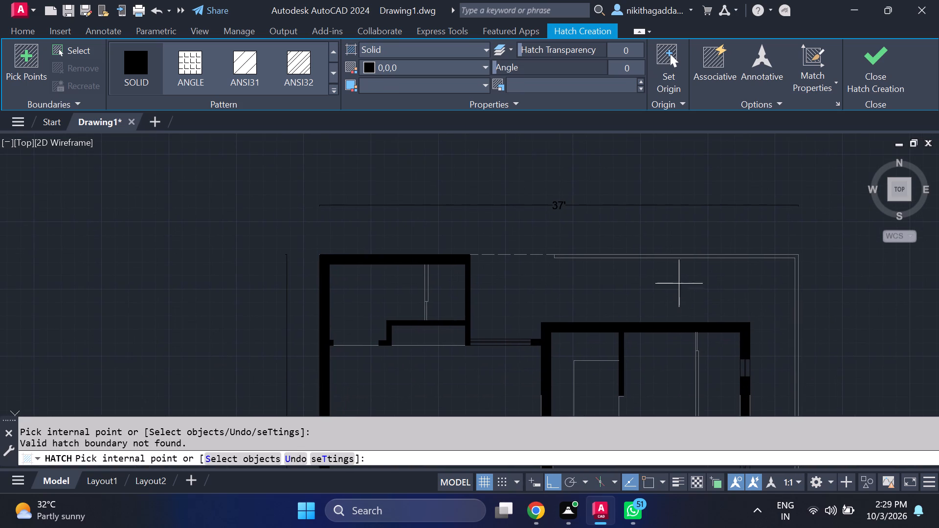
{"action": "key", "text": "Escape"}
Extend the inner line of the east boundary wall to the outer line of the north boundary wall.
{"action": "type", "text": "ex"}
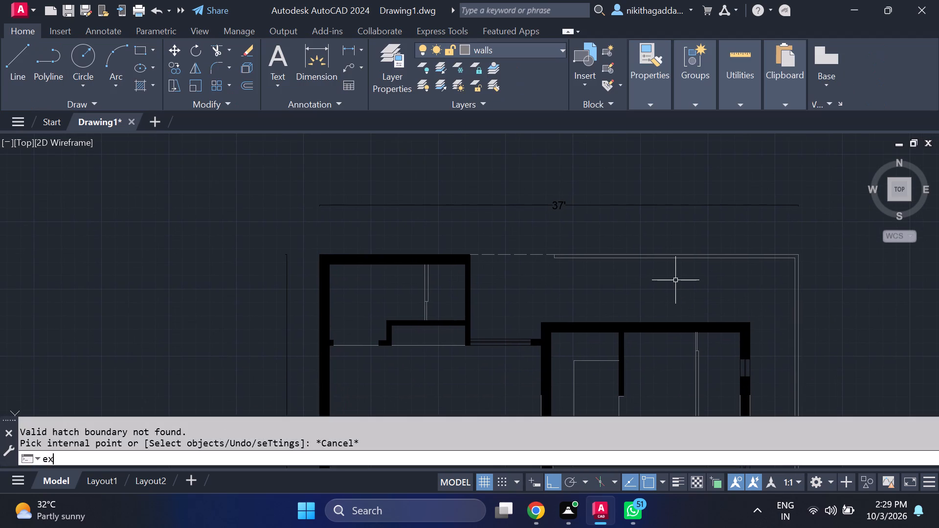
{"action": "key", "text": "Return"}
{"action": "scroll", "coordinate": [766, 241], "scroll_direction": "up", "scroll_amount": 3}
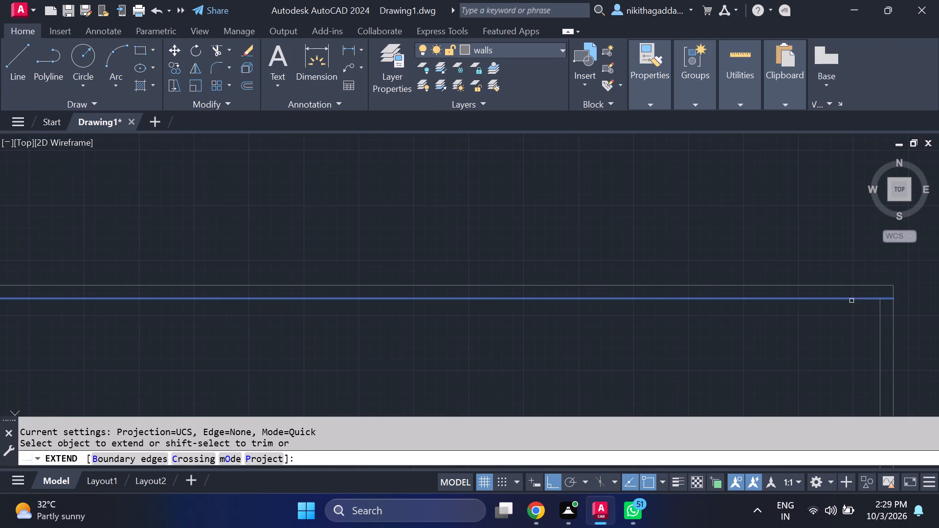
{"action": "left_click", "coordinate": [879, 310]}
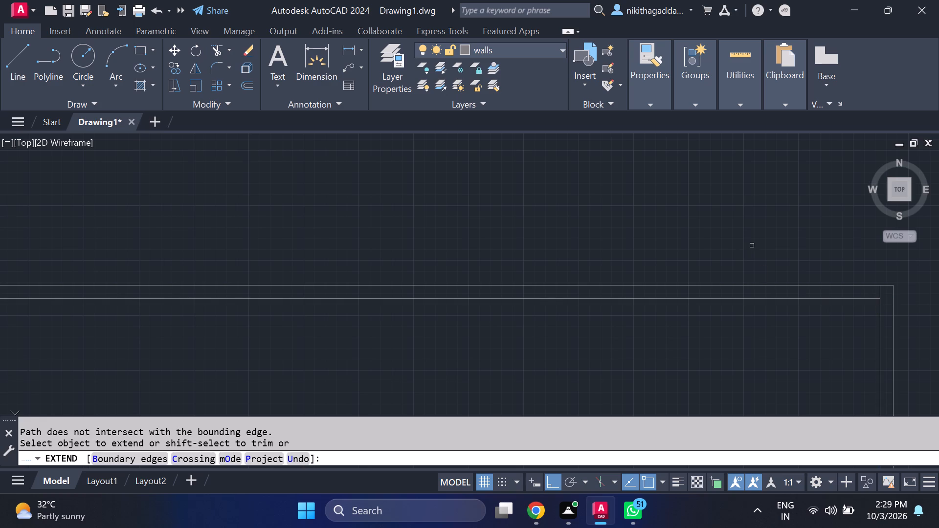
{"action": "key", "text": "Escape"}
Fill the north boundary wall with solid black hatch, try adding the east boundary wall, and finish the hatch.
{"action": "type", "text": "hatch"}
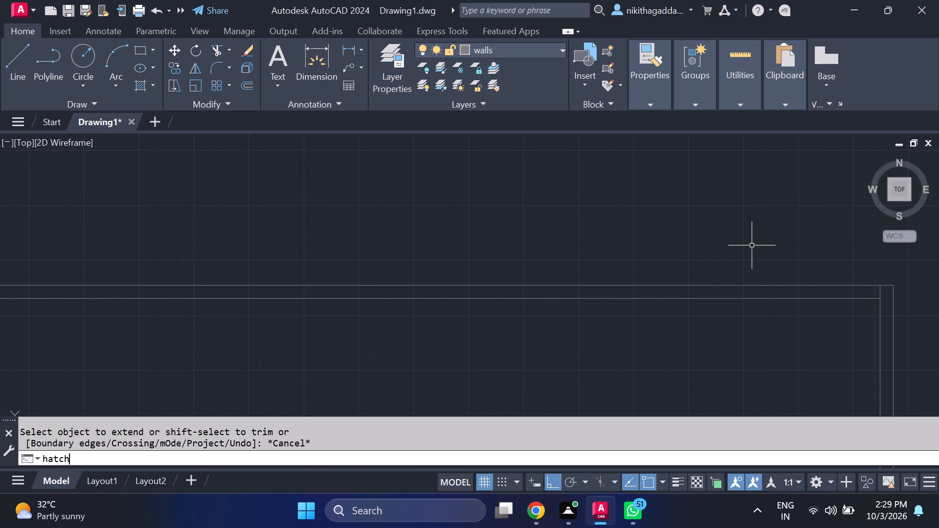
{"action": "key", "text": "Return"}
{"action": "left_click", "coordinate": [640, 292]}
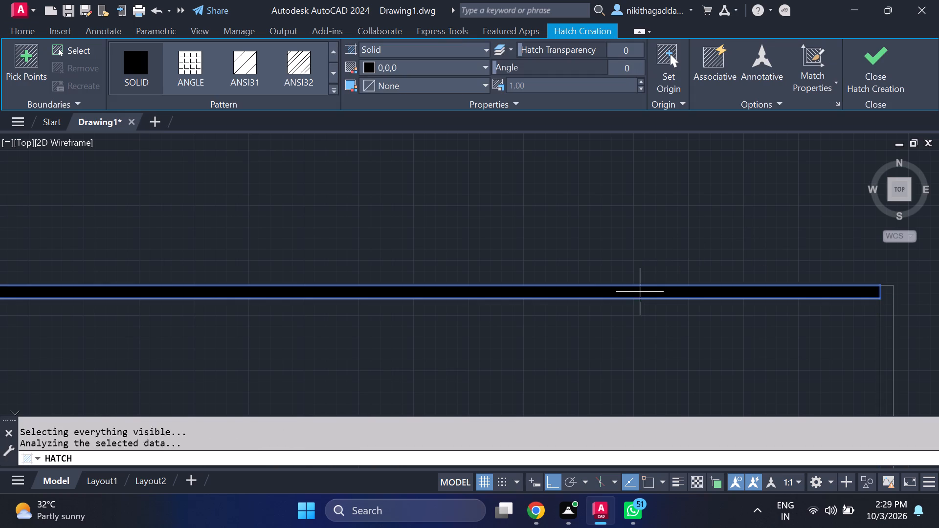
{"action": "scroll", "coordinate": [659, 288], "scroll_direction": "down", "scroll_amount": 3}
{"action": "scroll", "coordinate": [717, 347], "scroll_direction": "up", "scroll_amount": 2}
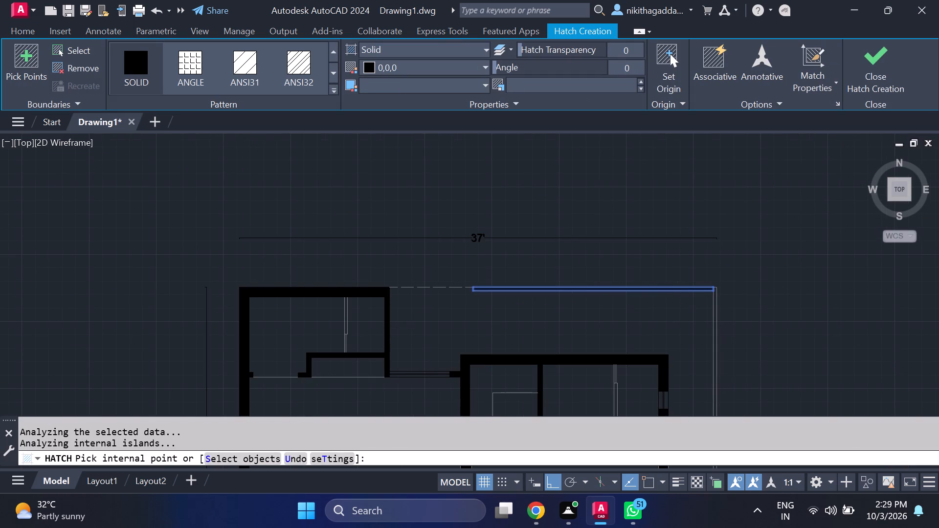
{"action": "left_click", "coordinate": [713, 339]}
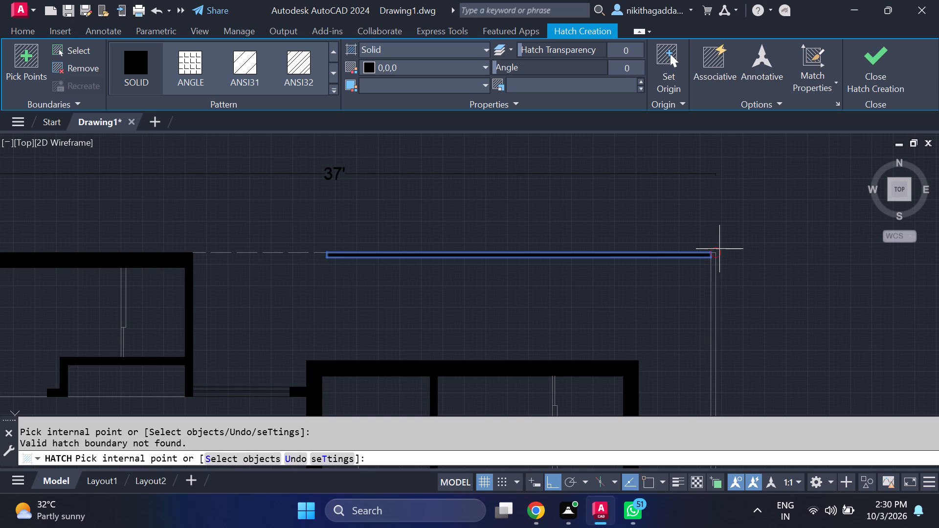
{"action": "scroll", "coordinate": [719, 249], "scroll_direction": "up", "scroll_amount": 3}
{"action": "left_click", "coordinate": [695, 270]}
{"action": "scroll", "coordinate": [695, 269], "scroll_direction": "down", "scroll_amount": 4}
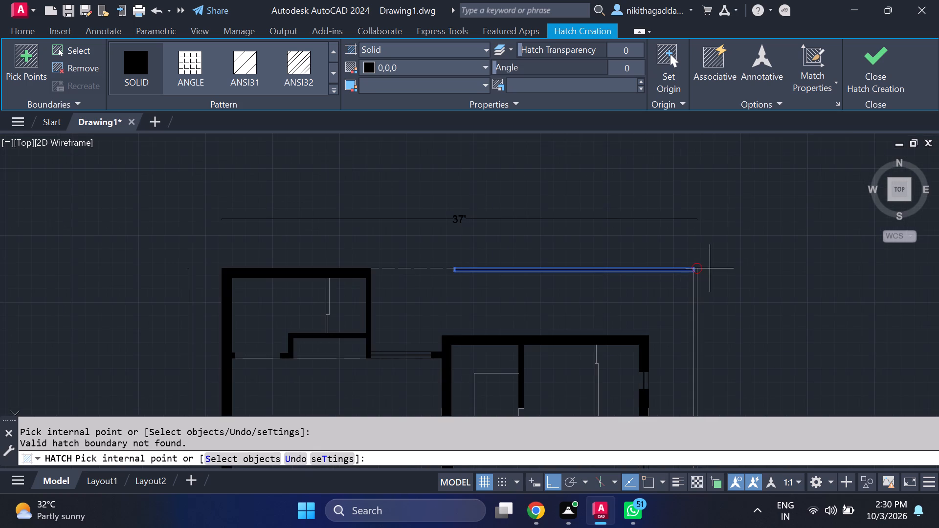
{"action": "left_click", "coordinate": [872, 73]}
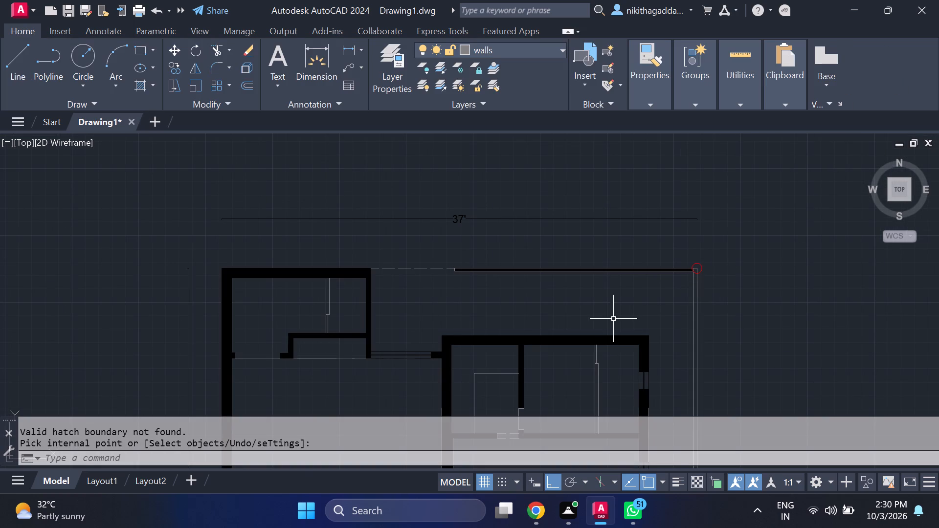
Draw a vertical line from the west end of the north boundary wall down to the top wall of the eastern rooms.
{"action": "middle_click_drag", "start_coordinate": [501, 281], "coordinate": [468, 218]}
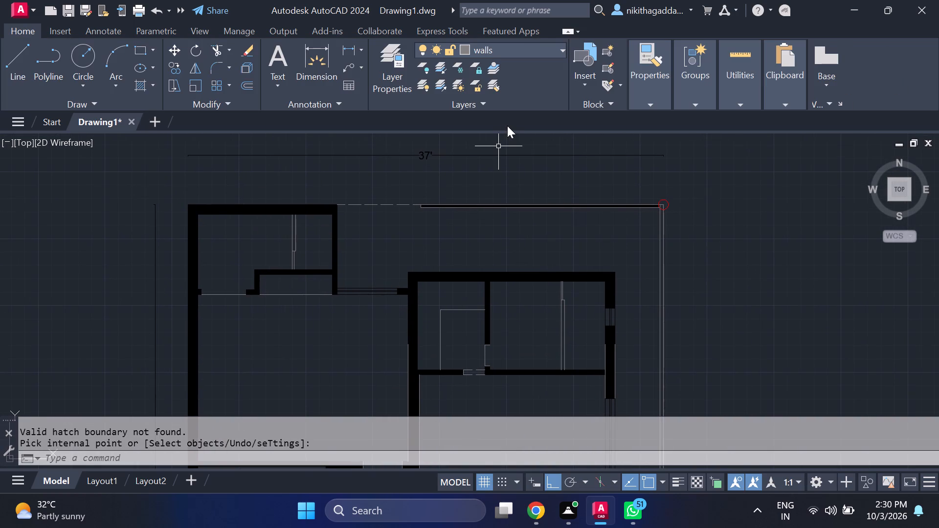
{"action": "key", "text": "l"}
{"action": "key", "text": "Return"}
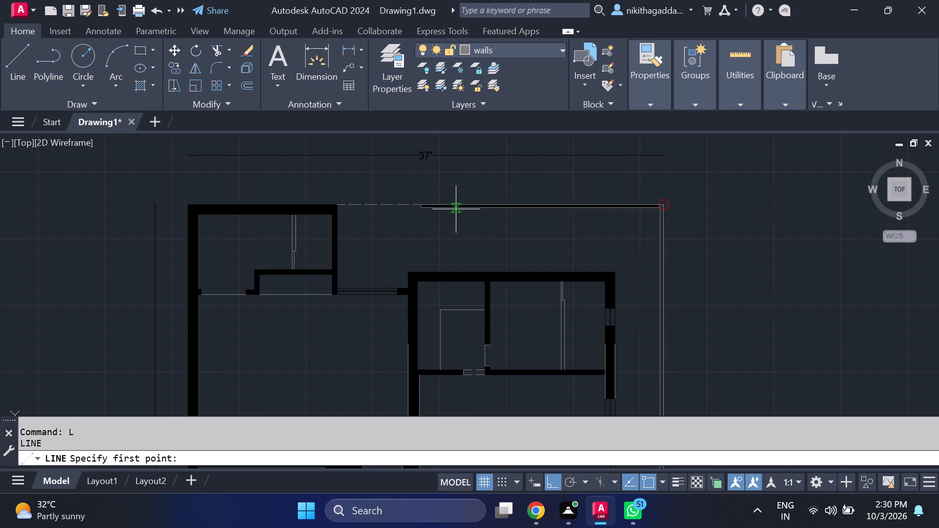
{"action": "scroll", "coordinate": [407, 218], "scroll_direction": "up", "scroll_amount": 2}
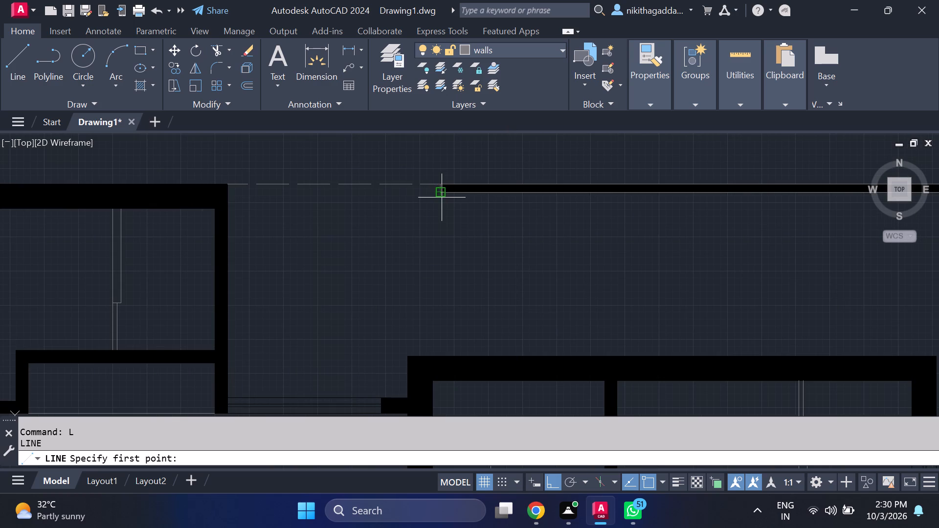
{"action": "scroll", "coordinate": [442, 198], "scroll_direction": "up", "scroll_amount": 2}
{"action": "left_click", "coordinate": [434, 181]}
{"action": "scroll", "coordinate": [428, 265], "scroll_direction": "down", "scroll_amount": 3}
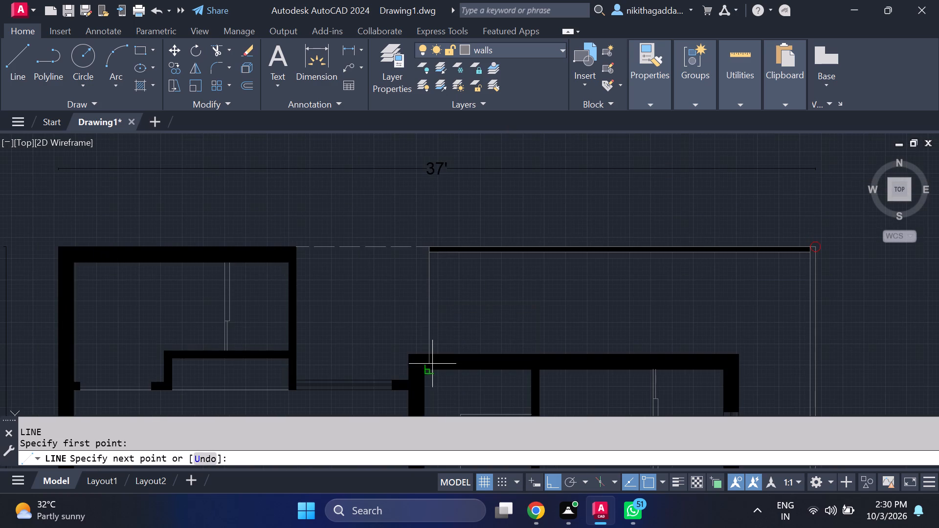
{"action": "scroll", "coordinate": [426, 346], "scroll_direction": "up", "scroll_amount": 2}
{"action": "left_click", "coordinate": [437, 370]}
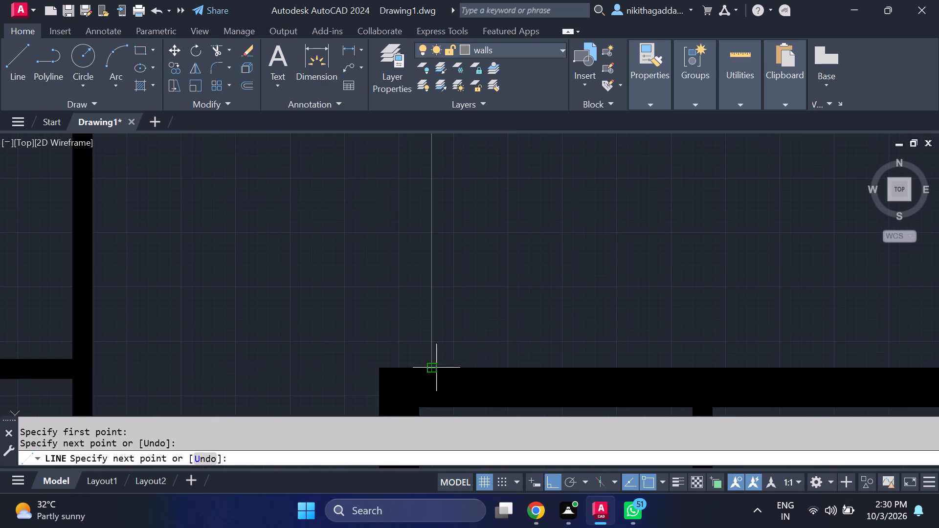
{"action": "key", "text": "Escape"}
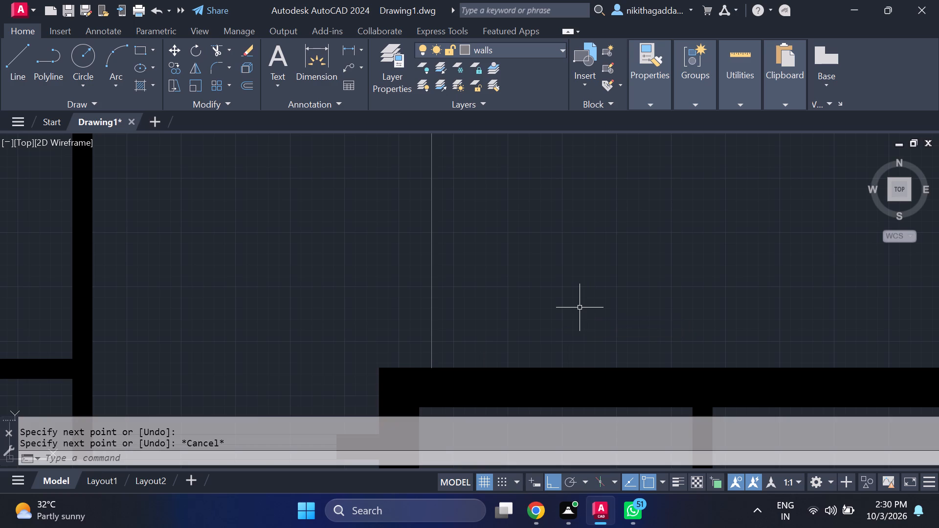
Change the new vertical line's linetype to dashed ACAD_ISO02W100.
{"action": "left_click_drag", "start_coordinate": [504, 267], "coordinate": [495, 266]}
{"action": "left_click_drag", "start_coordinate": [356, 290], "coordinate": [364, 286]}
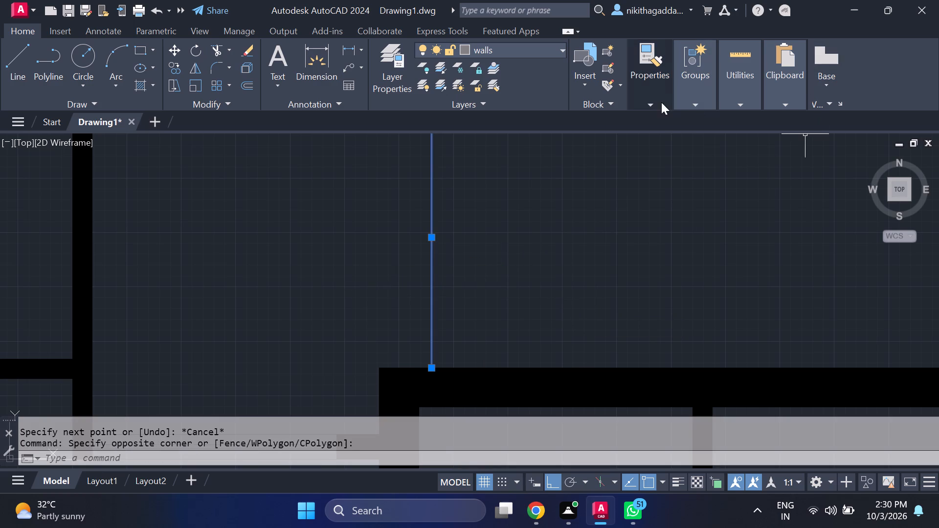
{"action": "left_click", "coordinate": [661, 102]}
{"action": "left_click", "coordinate": [805, 154]}
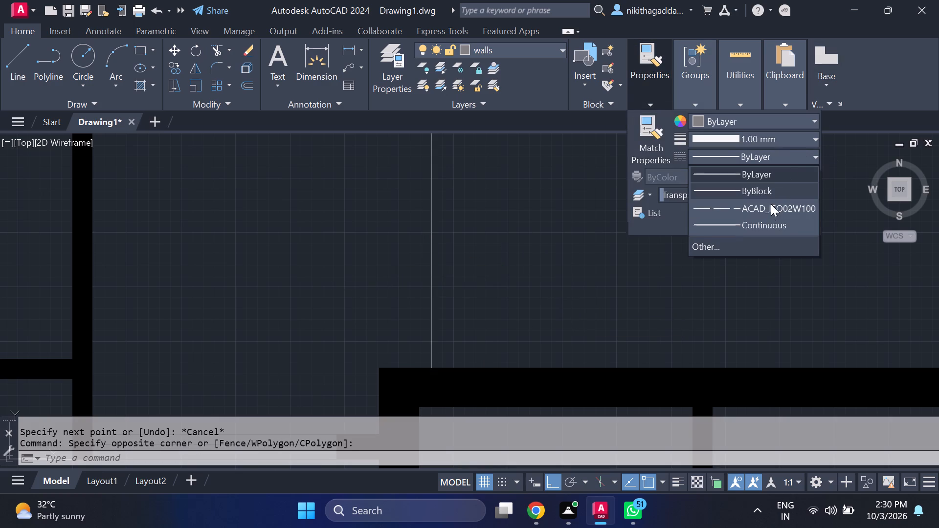
{"action": "left_click", "coordinate": [768, 209]}
{"action": "key", "text": "Escape"}
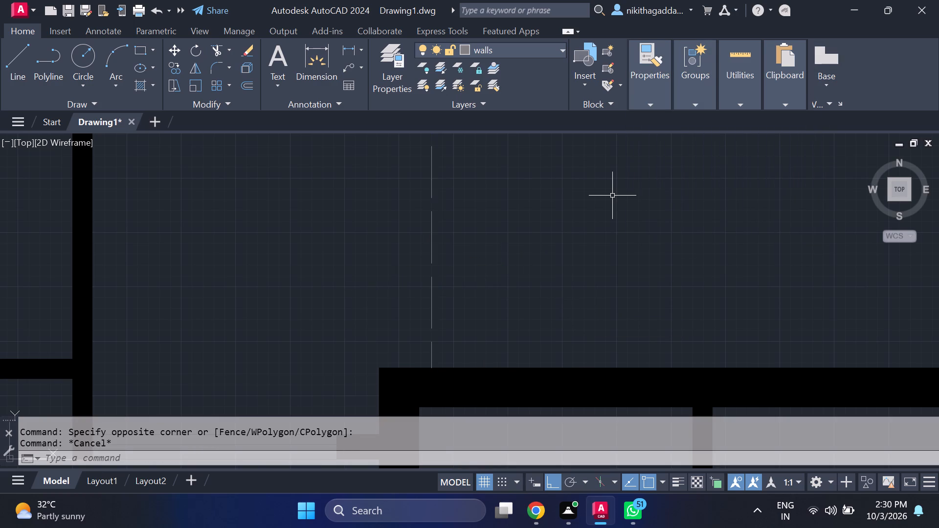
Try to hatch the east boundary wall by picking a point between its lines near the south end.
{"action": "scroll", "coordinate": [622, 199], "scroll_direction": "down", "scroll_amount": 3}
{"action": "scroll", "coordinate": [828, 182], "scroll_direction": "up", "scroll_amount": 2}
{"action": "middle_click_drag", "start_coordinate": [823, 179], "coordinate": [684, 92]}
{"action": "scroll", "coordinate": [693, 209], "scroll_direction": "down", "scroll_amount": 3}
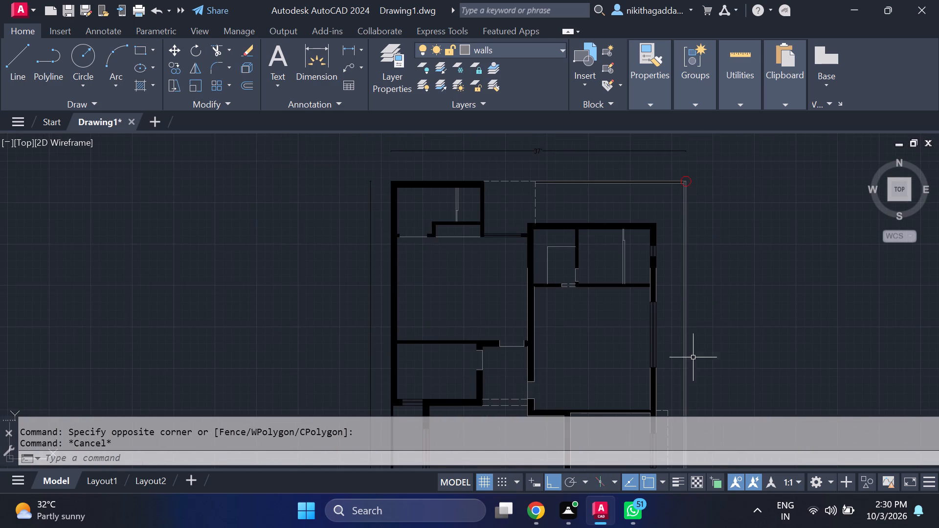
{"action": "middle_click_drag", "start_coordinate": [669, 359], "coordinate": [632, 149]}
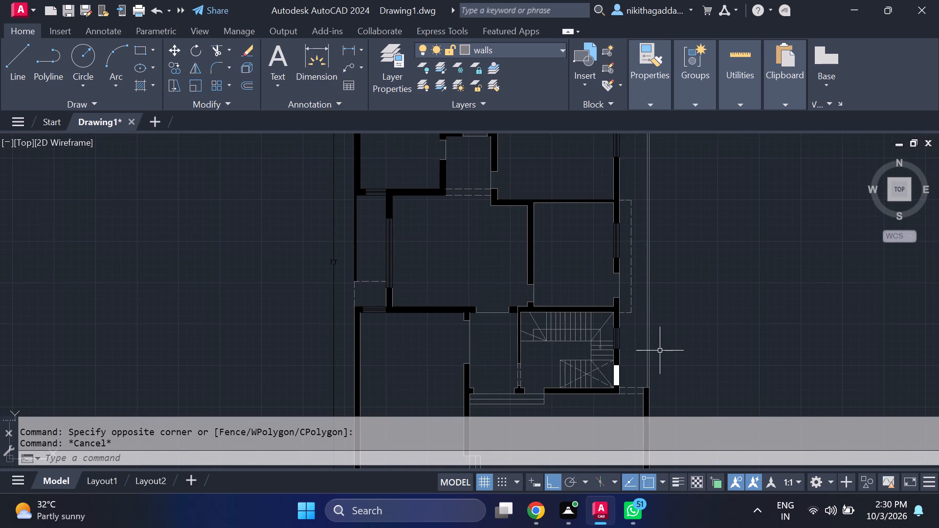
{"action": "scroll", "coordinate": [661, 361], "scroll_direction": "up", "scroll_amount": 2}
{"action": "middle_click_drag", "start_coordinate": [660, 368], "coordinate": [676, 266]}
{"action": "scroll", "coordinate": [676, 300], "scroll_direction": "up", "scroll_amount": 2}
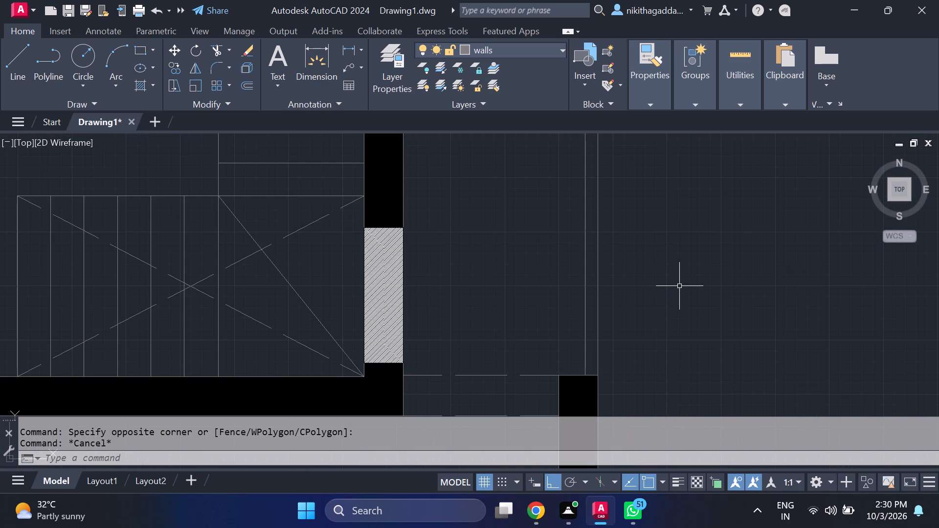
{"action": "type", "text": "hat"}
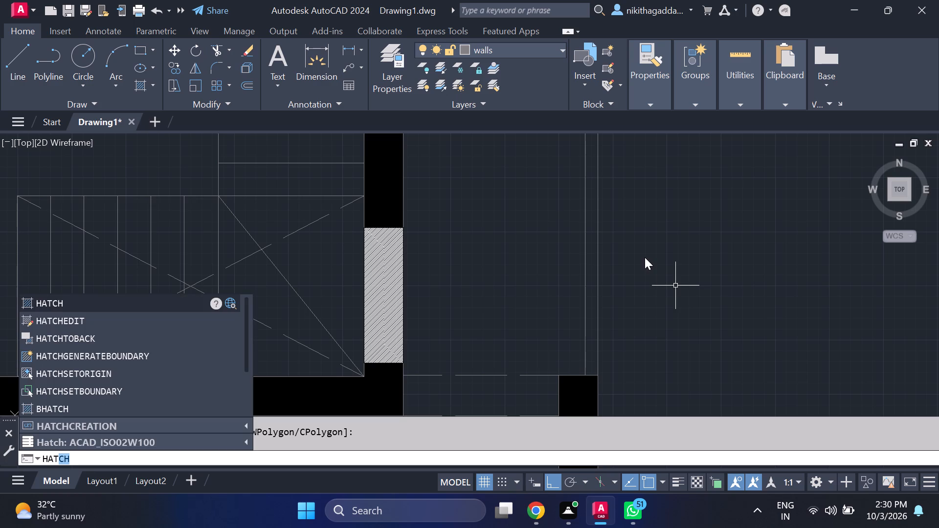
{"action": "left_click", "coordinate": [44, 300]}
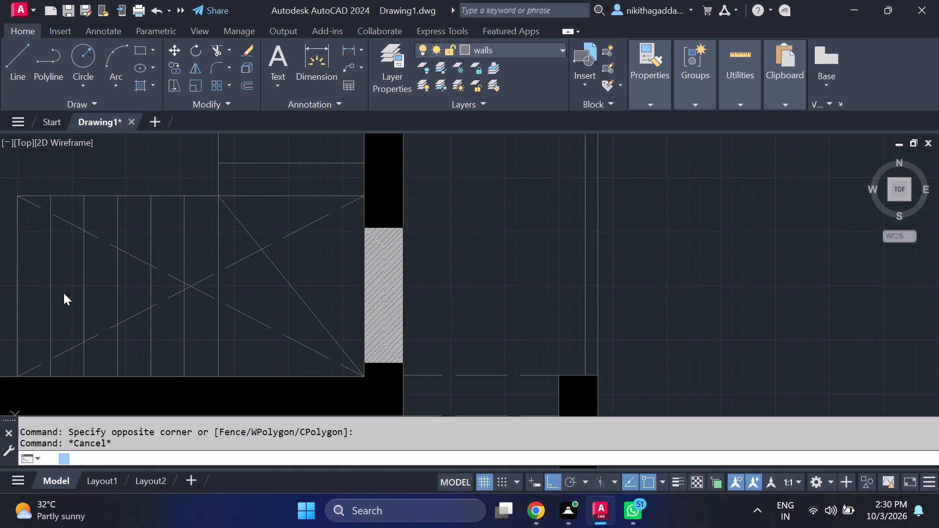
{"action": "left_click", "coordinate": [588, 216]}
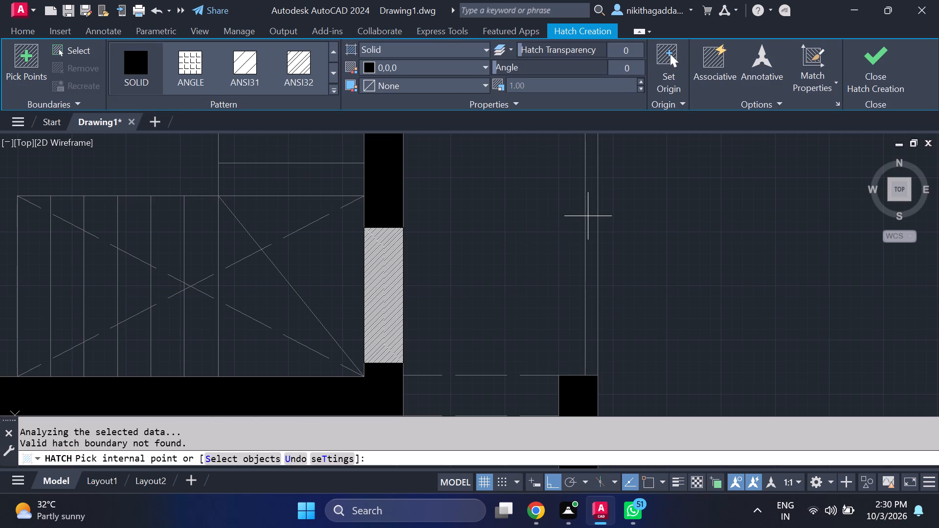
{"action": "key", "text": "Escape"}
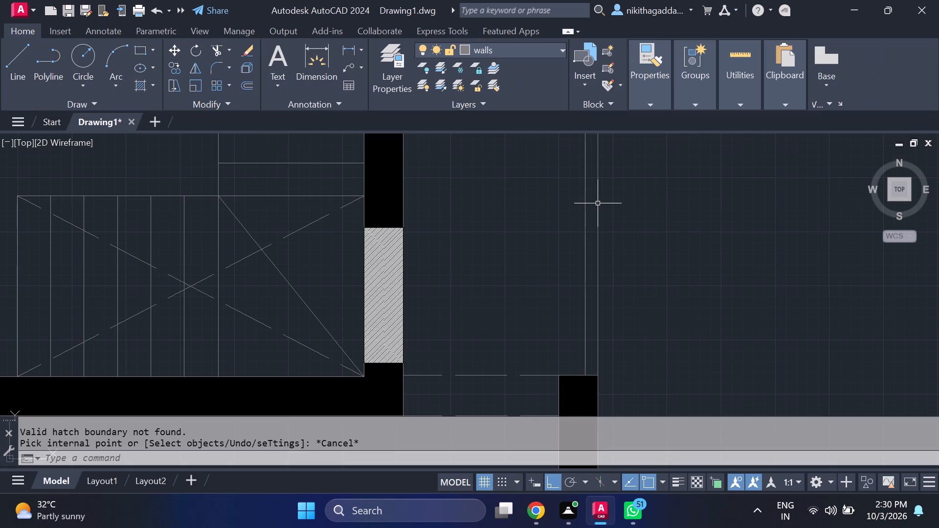
Trim the short horizontal segment between the east boundary wall's two lines, where it meets the thicker wall at its south end.
{"action": "type", "text": "tr"}
{"action": "key", "text": "Return"}
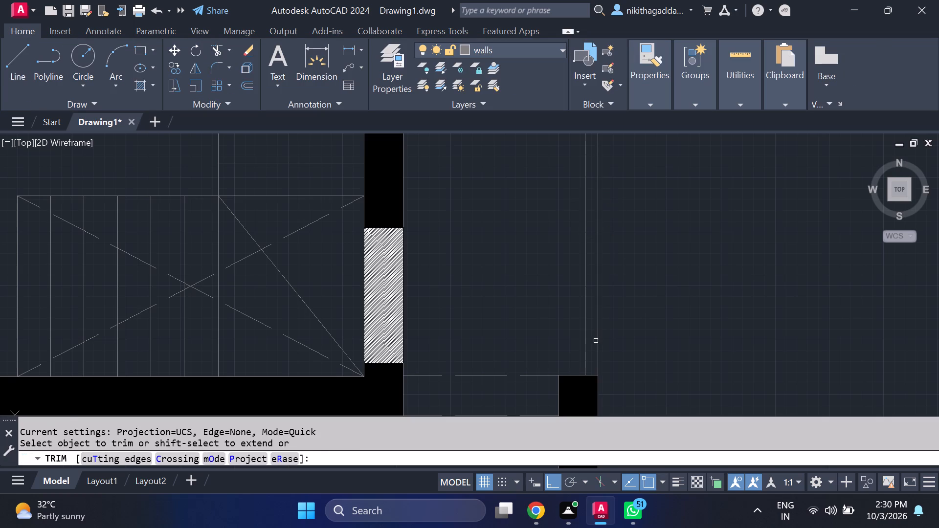
{"action": "scroll", "coordinate": [593, 365], "scroll_direction": "up", "scroll_amount": 2}
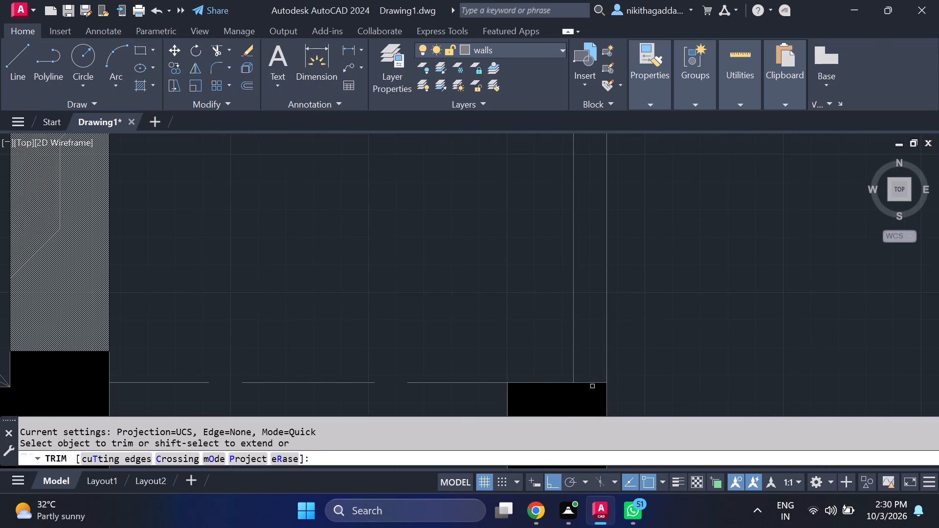
{"action": "scroll", "coordinate": [508, 309], "scroll_direction": "down", "scroll_amount": 3}
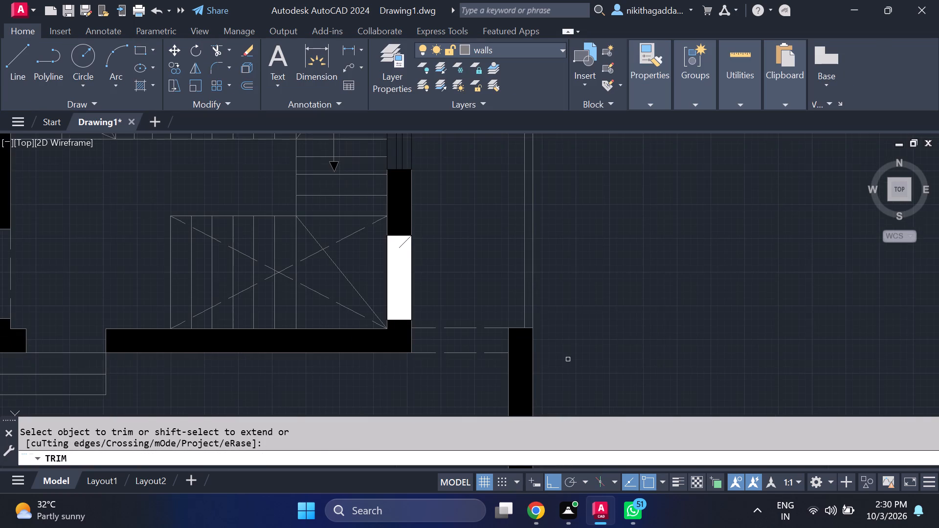
{"action": "middle_click_drag", "start_coordinate": [570, 356], "coordinate": [559, 282]}
{"action": "scroll", "coordinate": [545, 274], "scroll_direction": "up", "scroll_amount": 3}
{"action": "scroll", "coordinate": [427, 186], "scroll_direction": "up", "scroll_amount": 2}
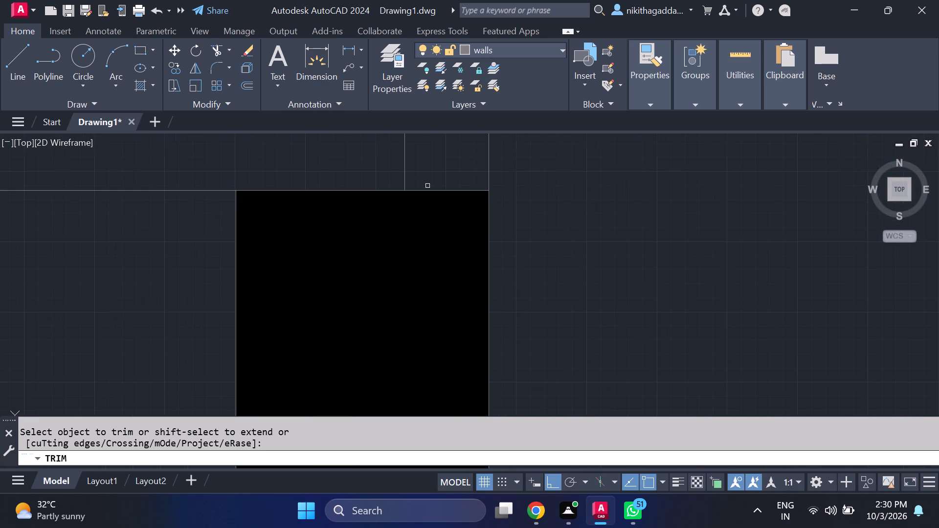
{"action": "left_click", "coordinate": [434, 191]}
{"action": "scroll", "coordinate": [549, 210], "scroll_direction": "down", "scroll_amount": 4}
{"action": "middle_click_drag", "start_coordinate": [570, 226], "coordinate": [622, 277]}
{"action": "key", "text": "Escape"}
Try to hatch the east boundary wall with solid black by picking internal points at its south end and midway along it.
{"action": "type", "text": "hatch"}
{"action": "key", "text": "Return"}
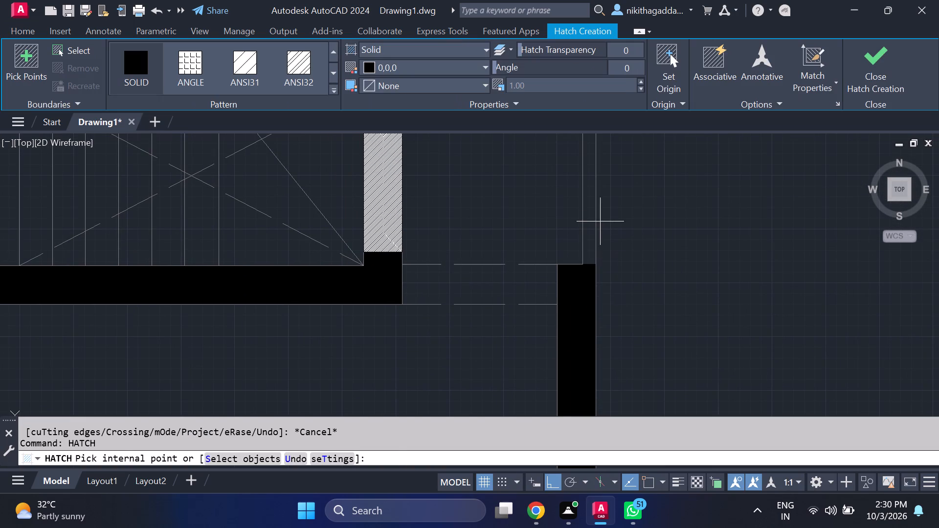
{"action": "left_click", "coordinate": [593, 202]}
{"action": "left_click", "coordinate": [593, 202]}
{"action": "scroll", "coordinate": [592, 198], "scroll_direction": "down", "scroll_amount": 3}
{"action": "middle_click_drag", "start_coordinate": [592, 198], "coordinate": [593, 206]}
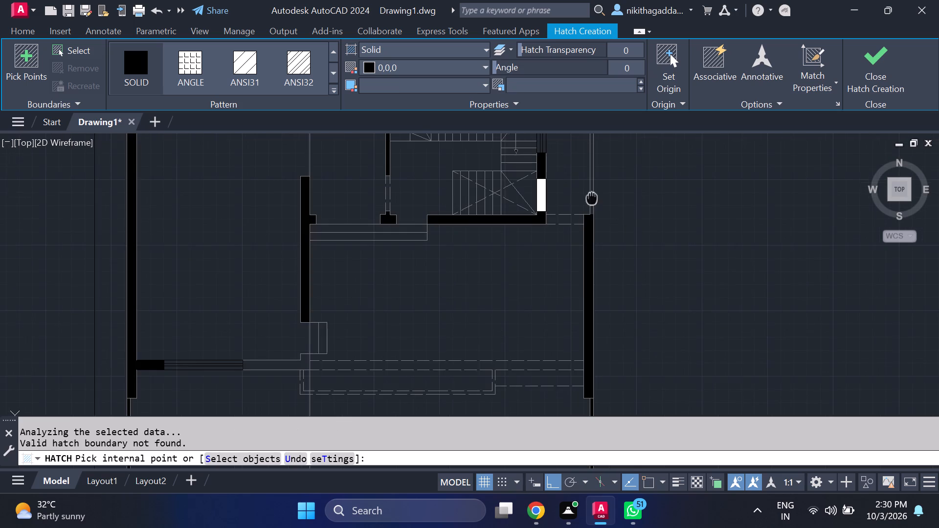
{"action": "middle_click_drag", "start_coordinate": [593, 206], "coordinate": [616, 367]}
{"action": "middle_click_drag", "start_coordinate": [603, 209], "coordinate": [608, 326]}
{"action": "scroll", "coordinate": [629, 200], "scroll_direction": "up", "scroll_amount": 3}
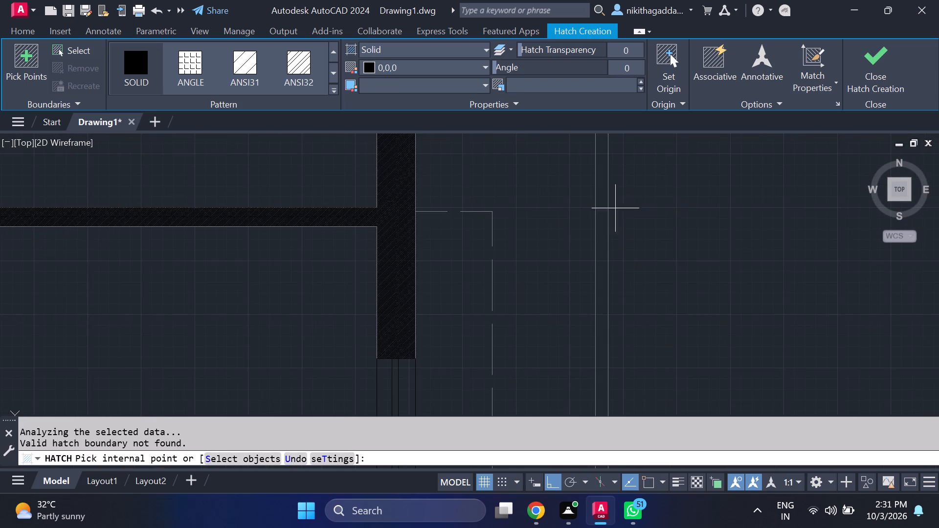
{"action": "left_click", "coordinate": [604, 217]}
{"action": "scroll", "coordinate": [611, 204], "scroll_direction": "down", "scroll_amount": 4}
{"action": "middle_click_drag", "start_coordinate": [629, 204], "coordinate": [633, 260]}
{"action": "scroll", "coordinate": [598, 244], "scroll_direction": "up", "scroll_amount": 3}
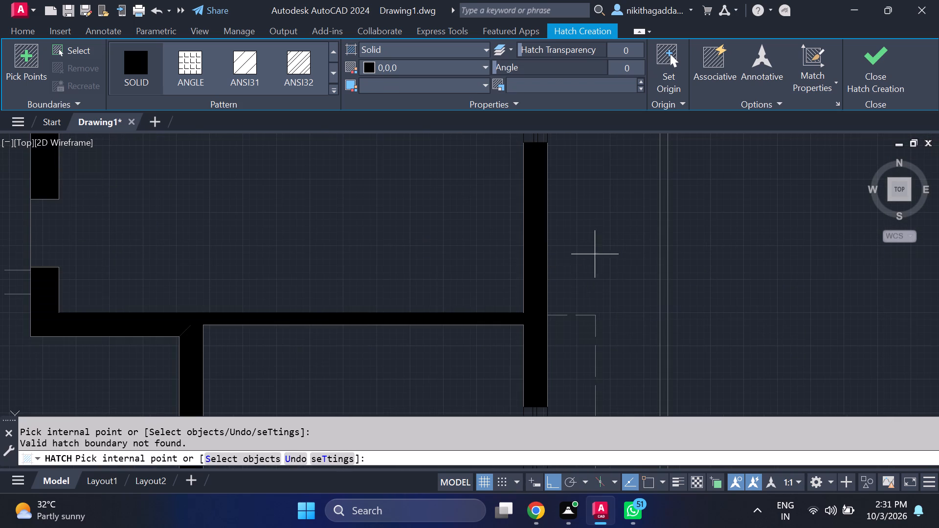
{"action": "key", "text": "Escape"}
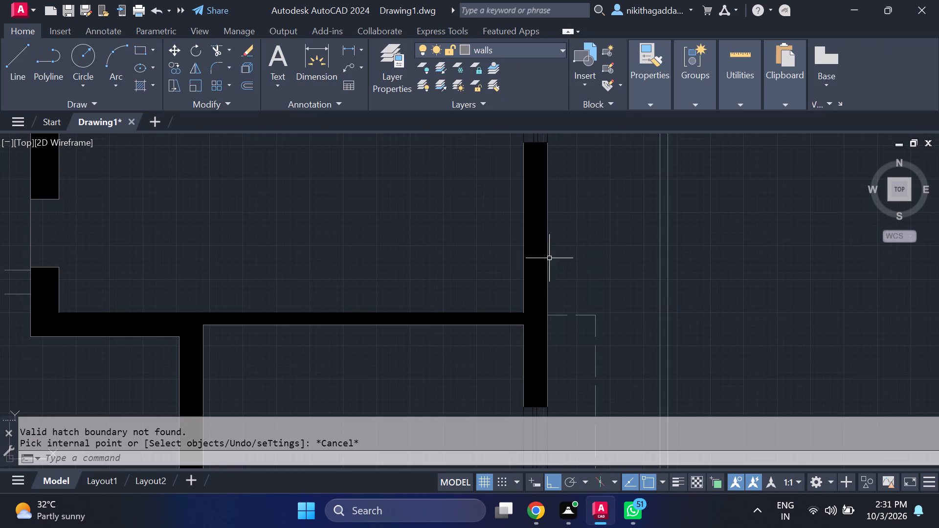
Change the black line-pattern hatch of the eastern exterior wall and its connected partitions to the SOLID pattern.
{"action": "scroll", "coordinate": [539, 282], "scroll_direction": "up", "scroll_amount": 4}
{"action": "left_click", "coordinate": [539, 282]}
{"action": "left_click", "coordinate": [158, 80]}
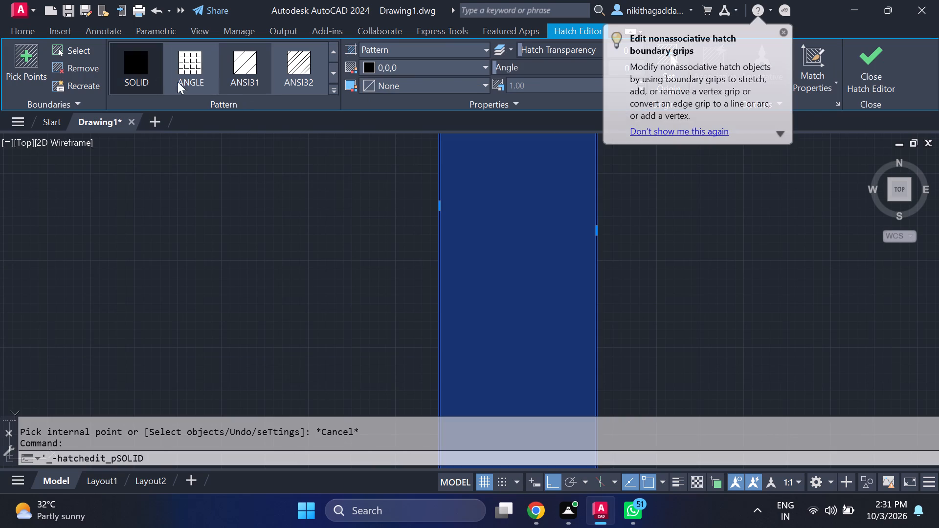
{"action": "left_click", "coordinate": [900, 67]}
{"action": "scroll", "coordinate": [636, 239], "scroll_direction": "down", "scroll_amount": 4}
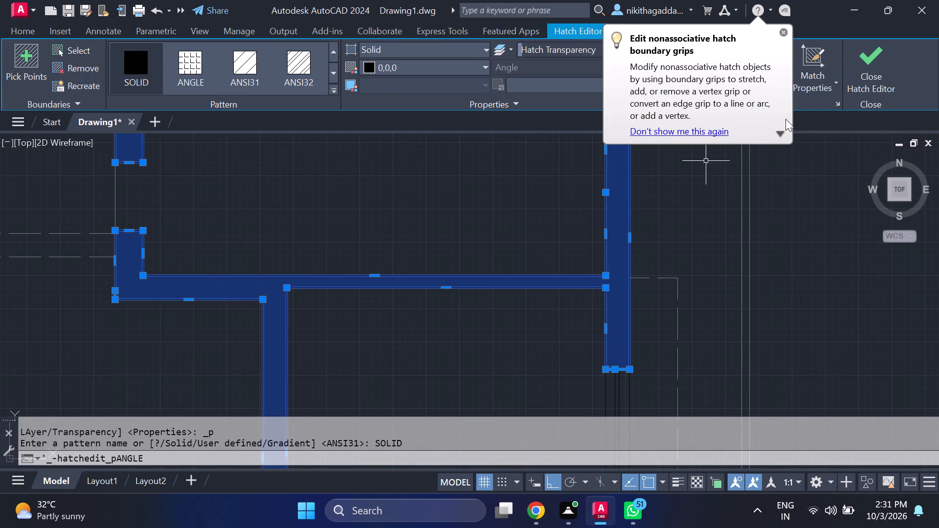
{"action": "left_click", "coordinate": [856, 72]}
Change the white hatch in the exterior wall beside the staircase to the SOLID pattern.
{"action": "scroll", "coordinate": [603, 269], "scroll_direction": "down", "scroll_amount": 4}
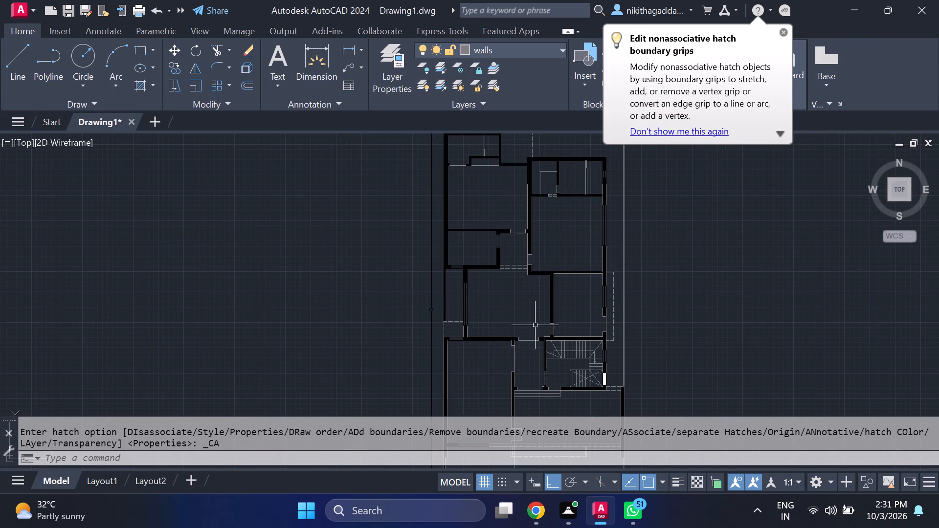
{"action": "scroll", "coordinate": [548, 363], "scroll_direction": "up", "scroll_amount": 2}
{"action": "middle_click_drag", "start_coordinate": [648, 370], "coordinate": [577, 223]}
{"action": "scroll", "coordinate": [574, 218], "scroll_direction": "up", "scroll_amount": 3}
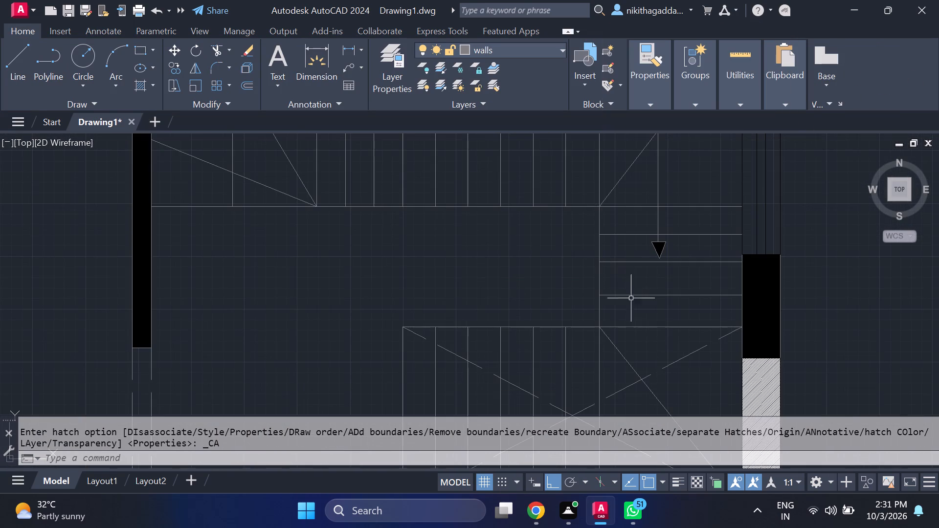
{"action": "scroll", "coordinate": [702, 317], "scroll_direction": "up", "scroll_amount": 3}
{"action": "middle_click_drag", "start_coordinate": [728, 326], "coordinate": [430, 104]}
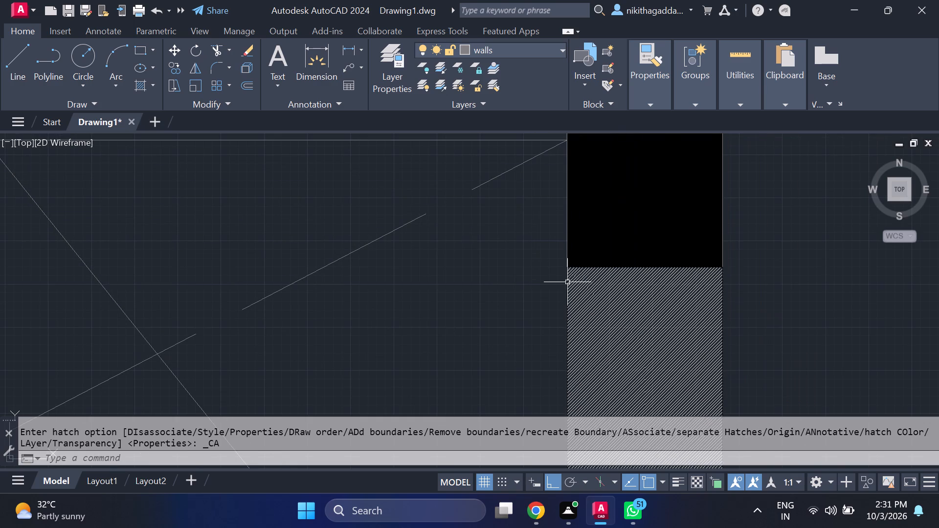
{"action": "left_click", "coordinate": [616, 320]}
{"action": "left_click", "coordinate": [137, 63]}
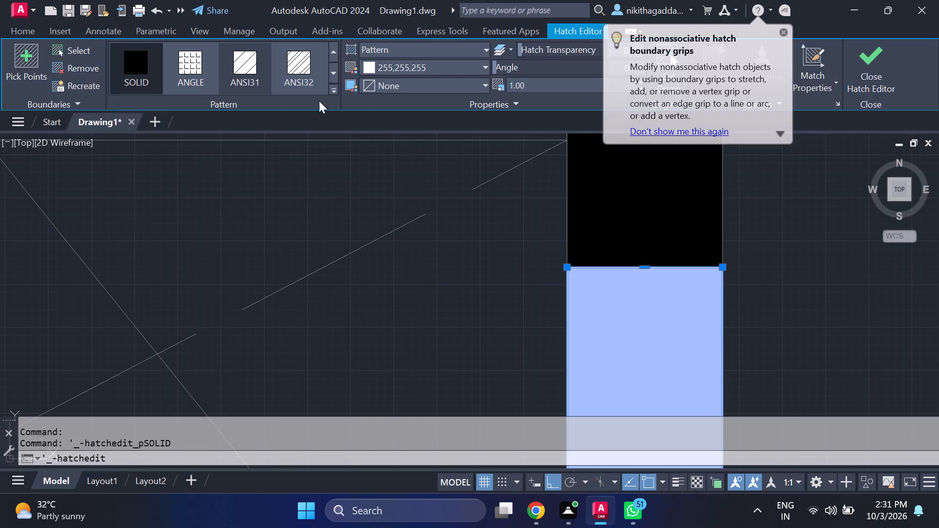
{"action": "left_click", "coordinate": [857, 86]}
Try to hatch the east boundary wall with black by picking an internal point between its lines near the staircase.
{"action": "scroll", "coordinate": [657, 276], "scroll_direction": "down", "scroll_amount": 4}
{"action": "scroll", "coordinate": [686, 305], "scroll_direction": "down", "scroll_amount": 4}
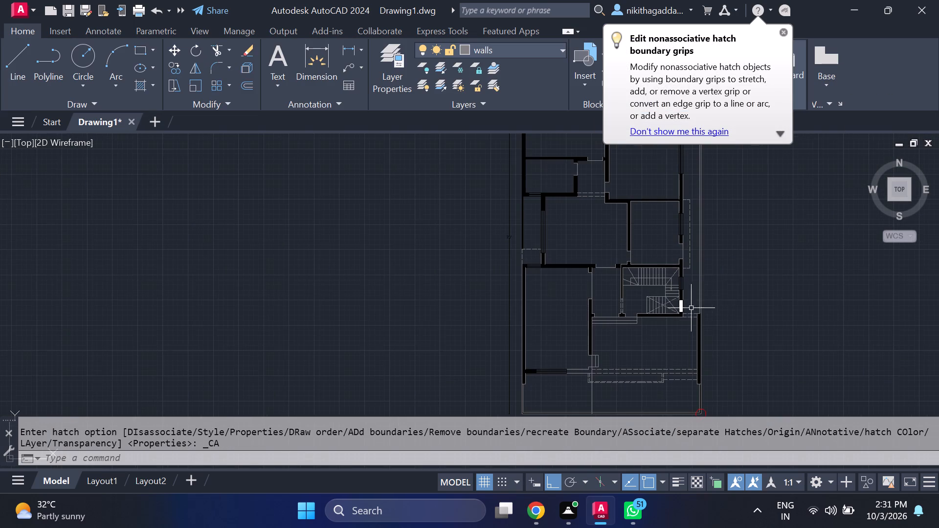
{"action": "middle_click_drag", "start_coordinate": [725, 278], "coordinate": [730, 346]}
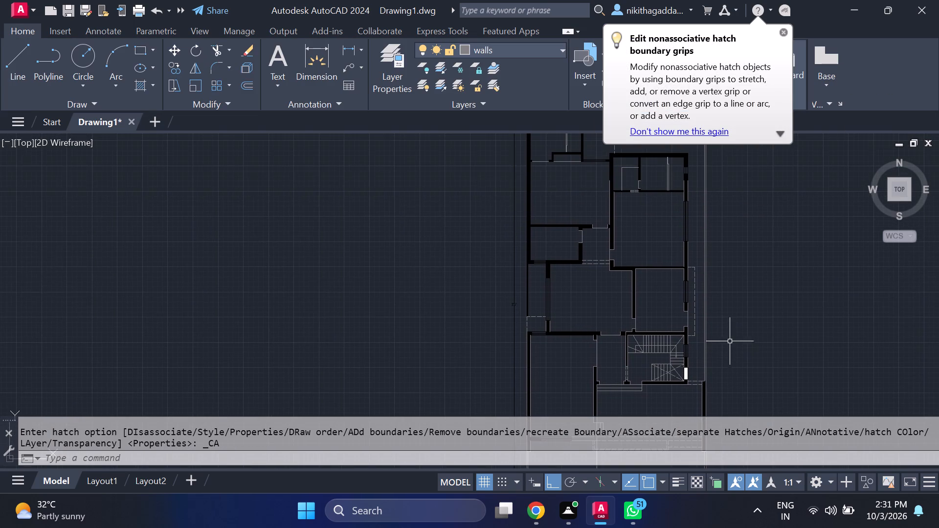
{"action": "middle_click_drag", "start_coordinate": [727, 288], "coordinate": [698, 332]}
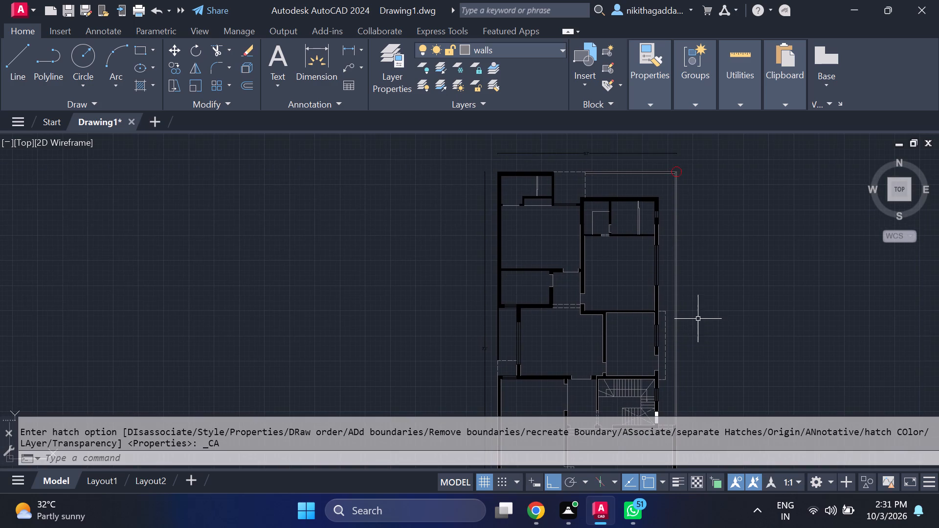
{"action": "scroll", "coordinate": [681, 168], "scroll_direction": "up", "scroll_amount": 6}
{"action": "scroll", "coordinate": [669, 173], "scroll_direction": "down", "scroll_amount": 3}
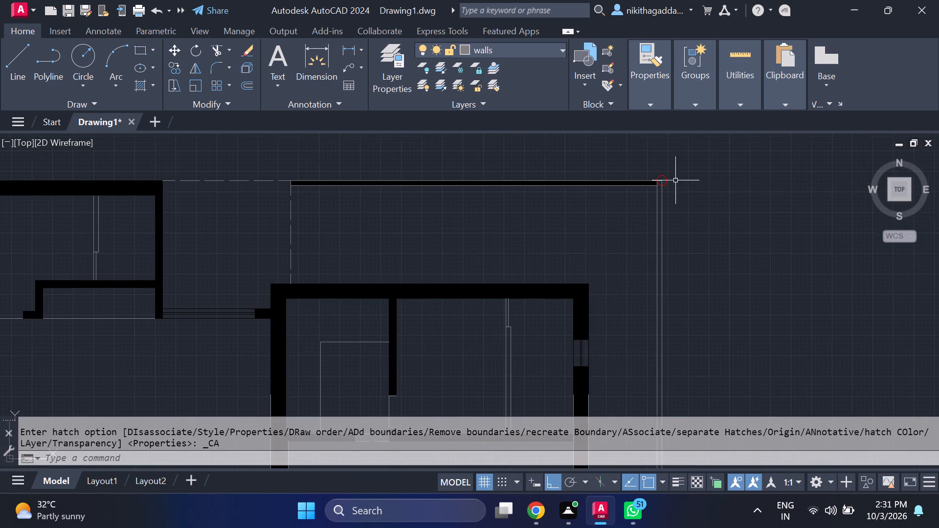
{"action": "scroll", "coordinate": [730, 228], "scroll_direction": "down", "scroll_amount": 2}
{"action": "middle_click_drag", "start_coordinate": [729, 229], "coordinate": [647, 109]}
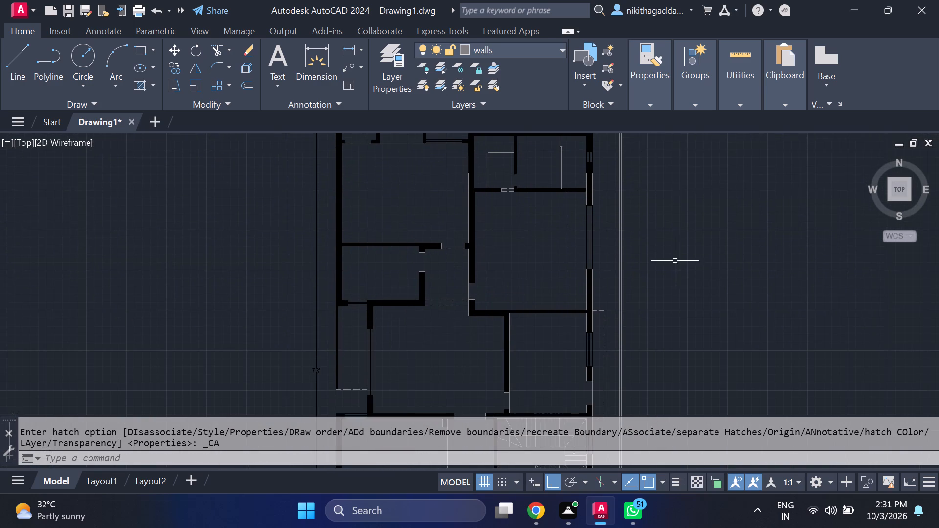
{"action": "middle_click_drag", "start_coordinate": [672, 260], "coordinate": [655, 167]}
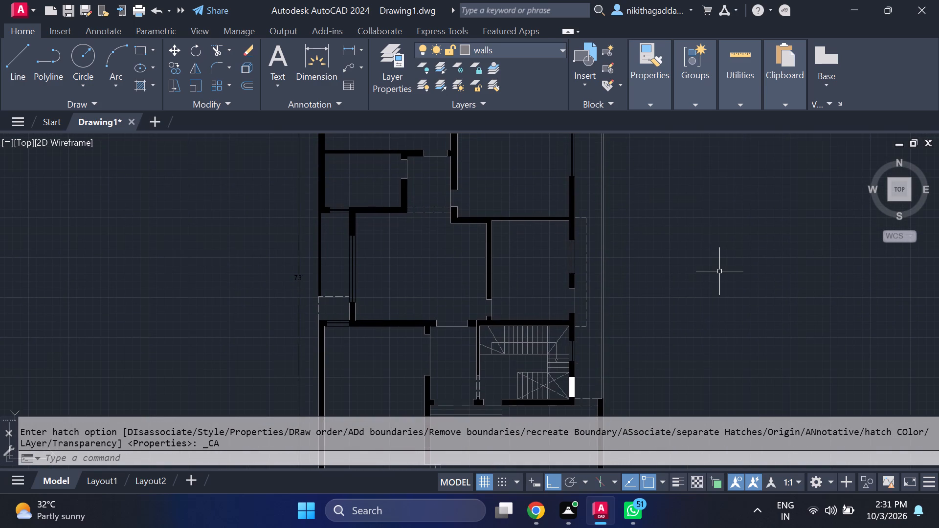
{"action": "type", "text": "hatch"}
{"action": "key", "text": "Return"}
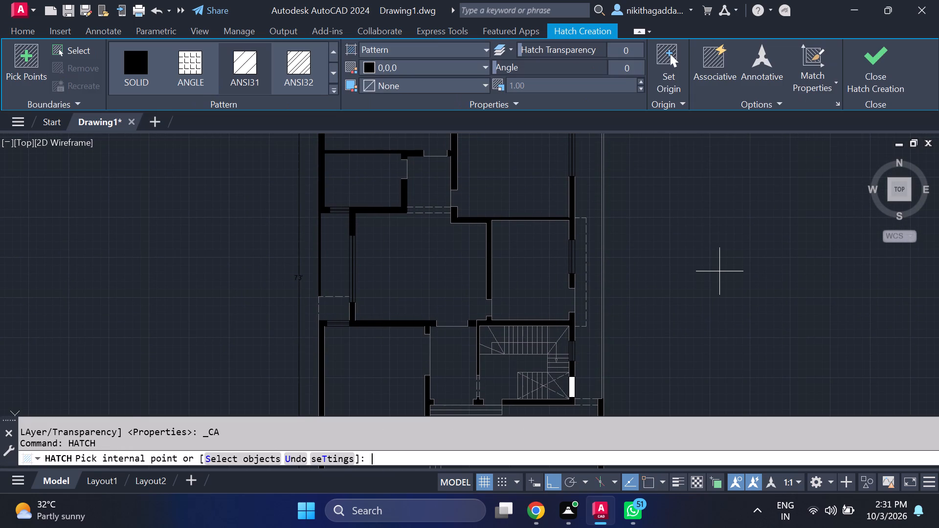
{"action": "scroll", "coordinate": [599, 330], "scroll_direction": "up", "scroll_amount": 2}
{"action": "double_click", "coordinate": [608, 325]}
Examine the southeast corner of the boundary wall around the marked boundary gap.
{"action": "scroll", "coordinate": [630, 313], "scroll_direction": "down", "scroll_amount": 4}
{"action": "scroll", "coordinate": [620, 373], "scroll_direction": "up", "scroll_amount": 2}
{"action": "scroll", "coordinate": [629, 366], "scroll_direction": "down", "scroll_amount": 2}
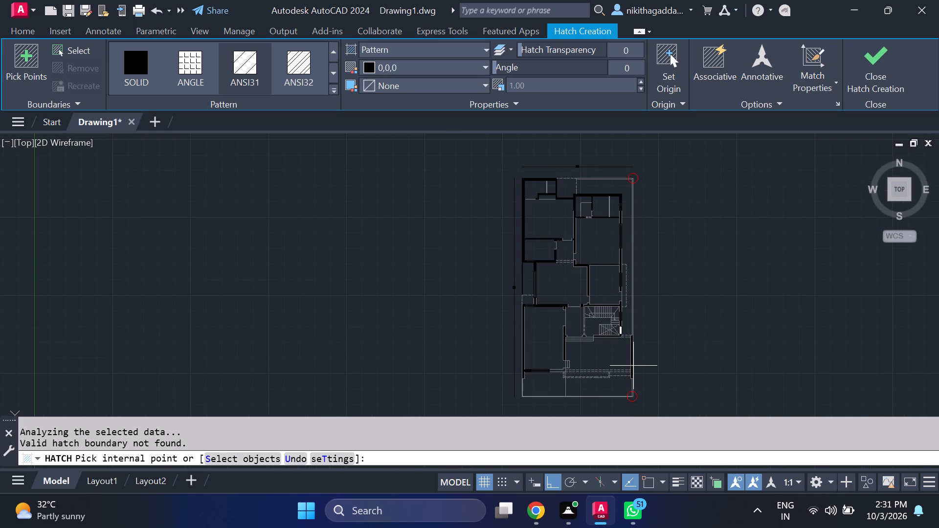
{"action": "middle_click_drag", "start_coordinate": [629, 360], "coordinate": [621, 324]}
{"action": "scroll", "coordinate": [633, 342], "scroll_direction": "up", "scroll_amount": 3}
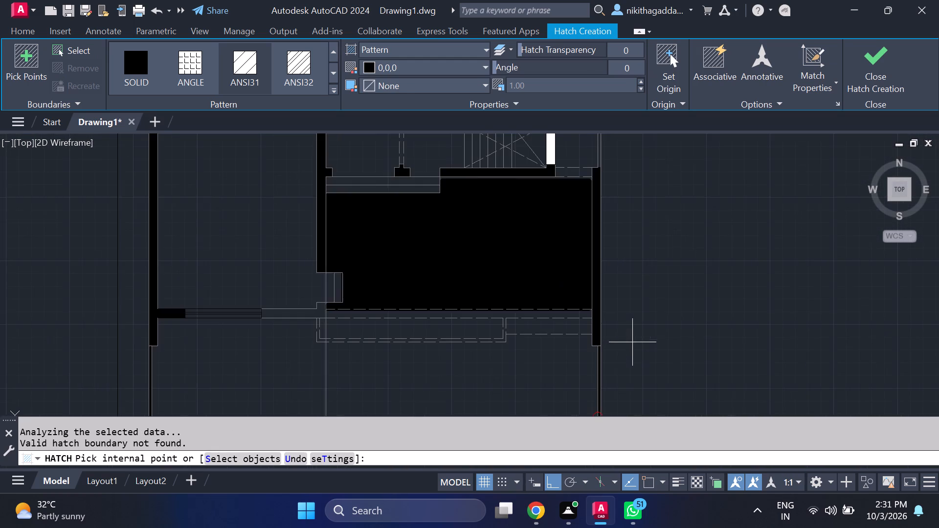
{"action": "middle_click_drag", "start_coordinate": [633, 341], "coordinate": [635, 255]}
{"action": "scroll", "coordinate": [593, 335], "scroll_direction": "up", "scroll_amount": 3}
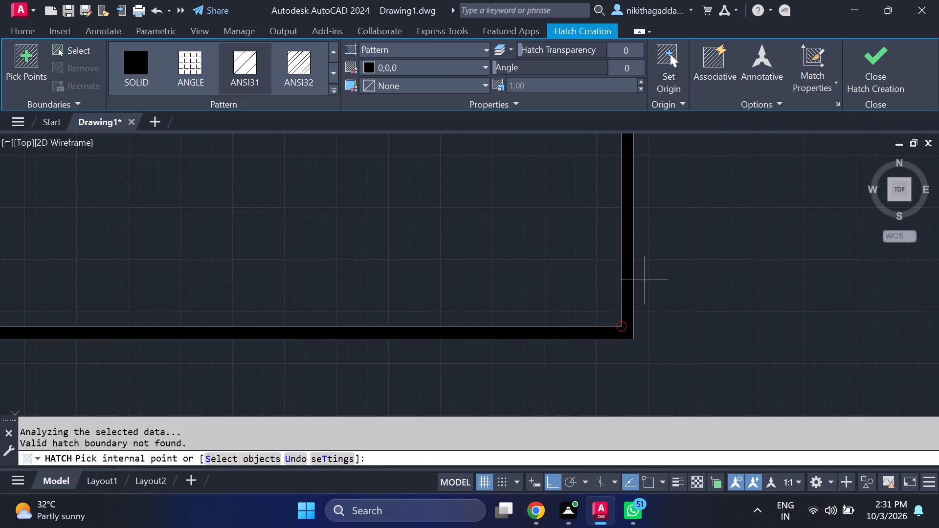
{"action": "scroll", "coordinate": [634, 298], "scroll_direction": "up", "scroll_amount": 4}
{"action": "middle_click_drag", "start_coordinate": [604, 351], "coordinate": [603, 208]}
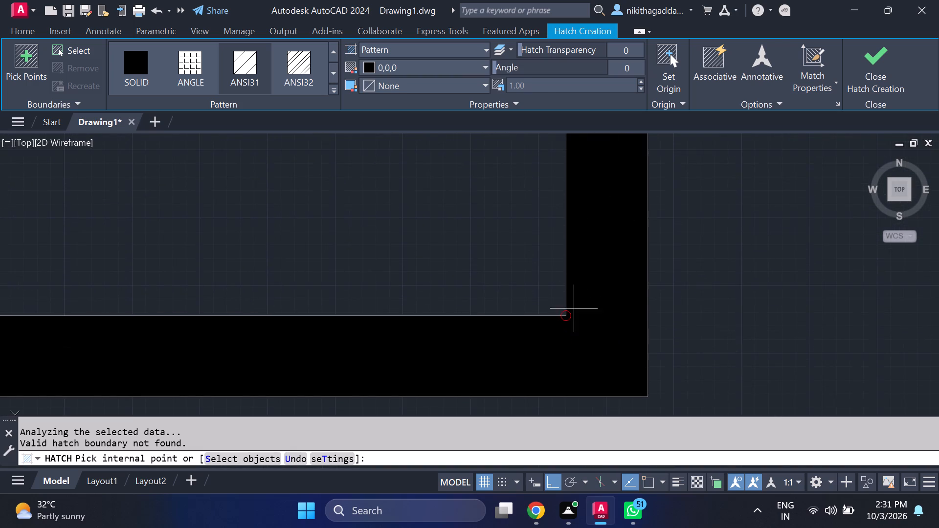
{"action": "scroll", "coordinate": [571, 318], "scroll_direction": "up", "scroll_amount": 4}
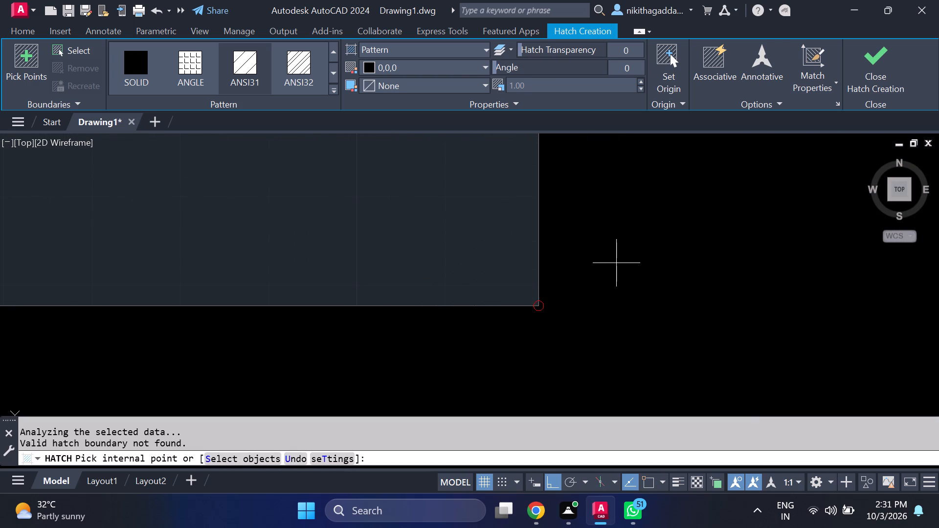
{"action": "key", "text": "Escape"}
Apply the SOLID pattern to the black hatch at the boundary wall's southeast corner.
{"action": "left_click", "coordinate": [628, 271]}
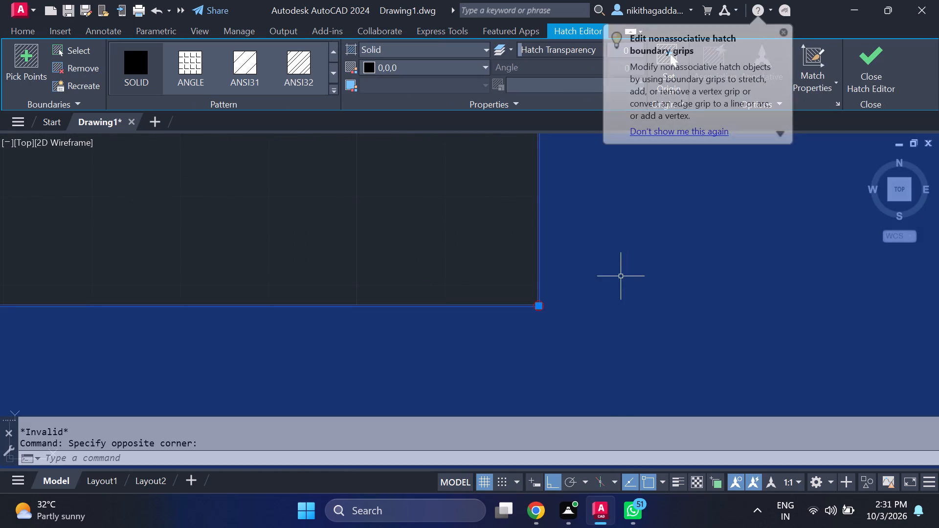
{"action": "left_click", "coordinate": [134, 66]}
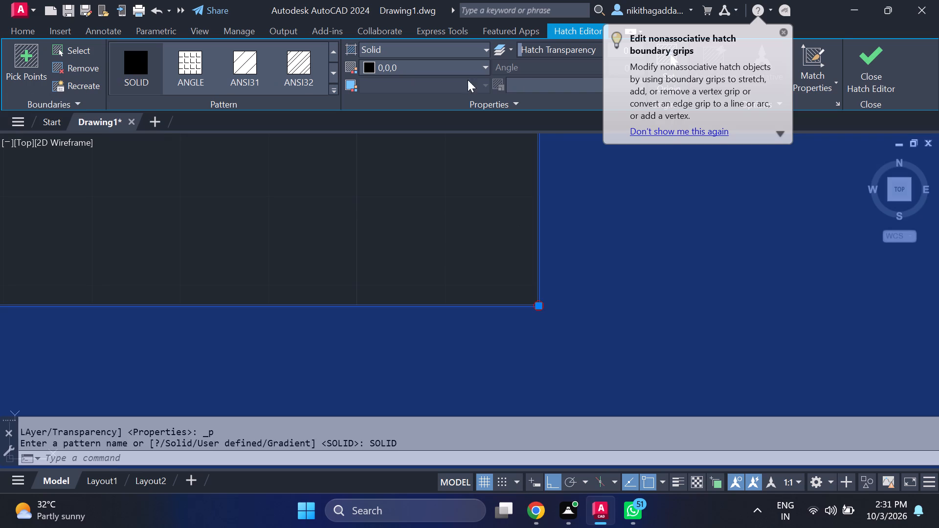
{"action": "left_click", "coordinate": [879, 58]}
{"action": "key", "text": "Return"}
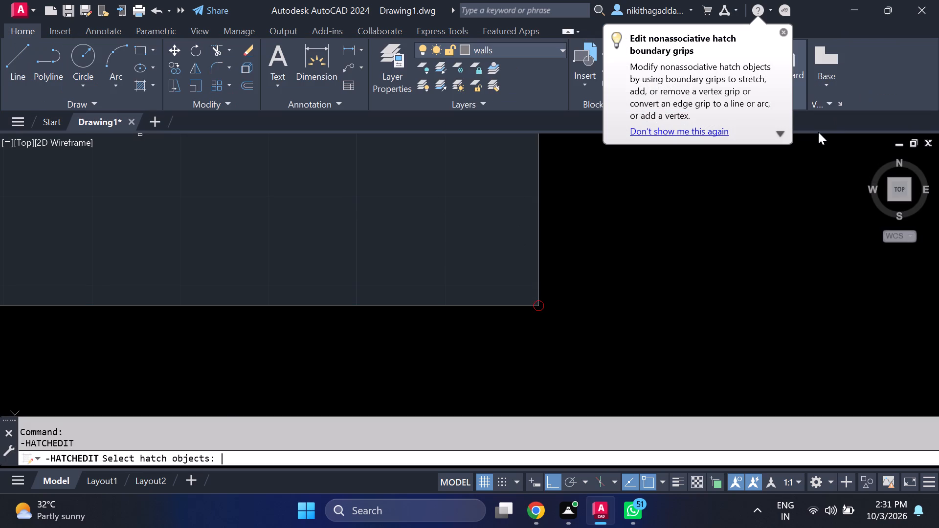
{"action": "key", "text": "Return"}
{"action": "key", "text": "Return"}
{"action": "key", "text": "Return"}
{"action": "key", "text": "Escape"}
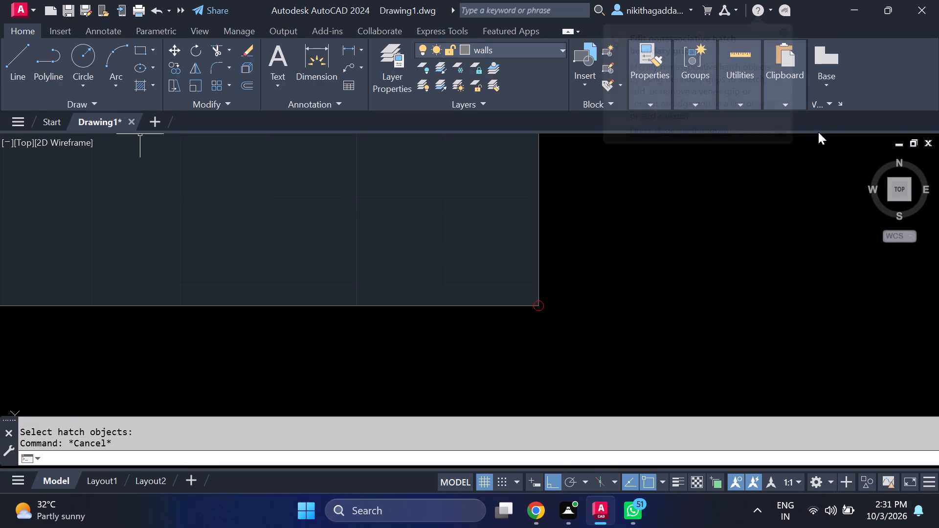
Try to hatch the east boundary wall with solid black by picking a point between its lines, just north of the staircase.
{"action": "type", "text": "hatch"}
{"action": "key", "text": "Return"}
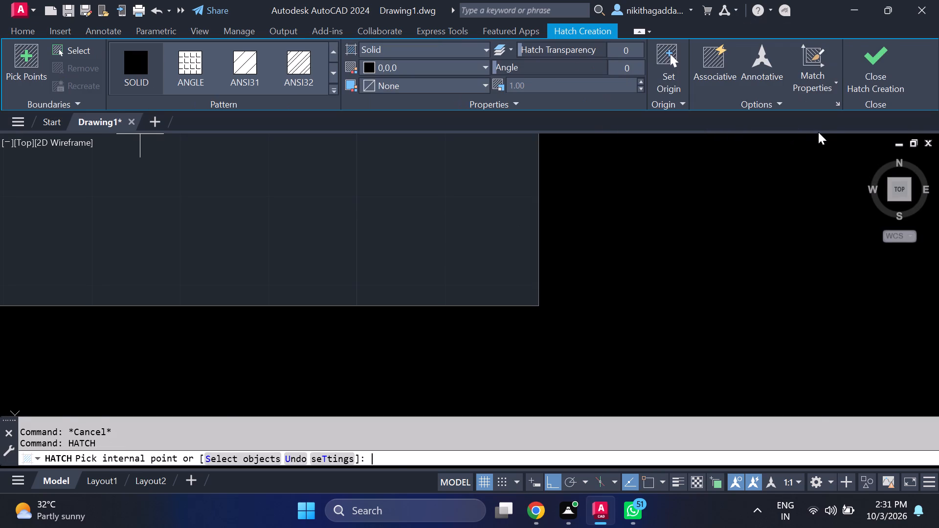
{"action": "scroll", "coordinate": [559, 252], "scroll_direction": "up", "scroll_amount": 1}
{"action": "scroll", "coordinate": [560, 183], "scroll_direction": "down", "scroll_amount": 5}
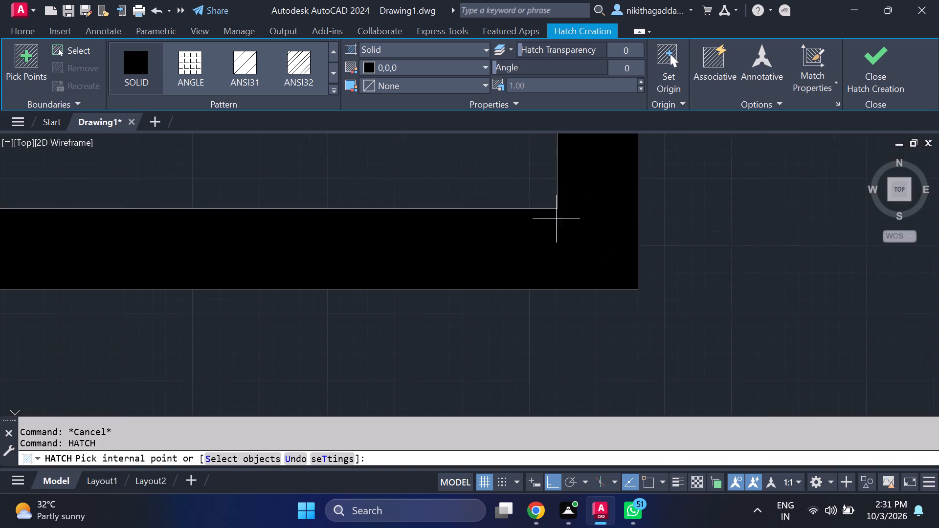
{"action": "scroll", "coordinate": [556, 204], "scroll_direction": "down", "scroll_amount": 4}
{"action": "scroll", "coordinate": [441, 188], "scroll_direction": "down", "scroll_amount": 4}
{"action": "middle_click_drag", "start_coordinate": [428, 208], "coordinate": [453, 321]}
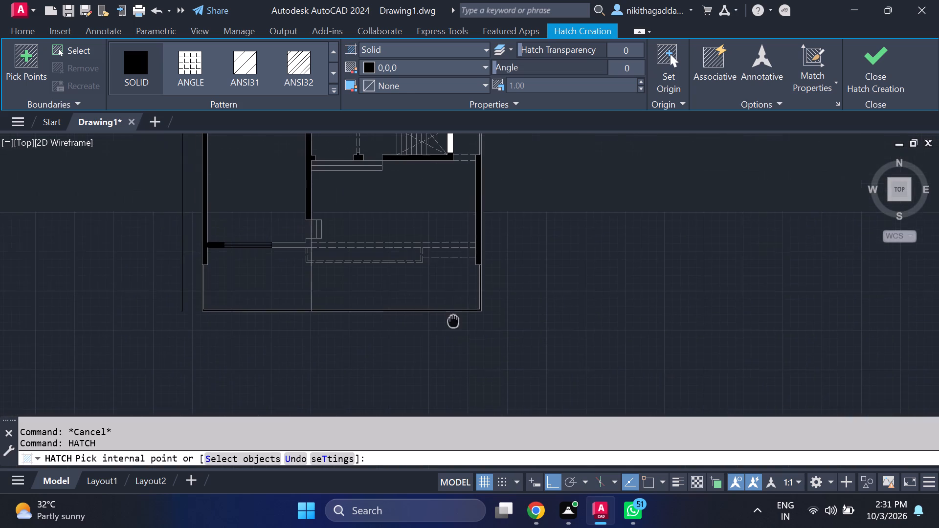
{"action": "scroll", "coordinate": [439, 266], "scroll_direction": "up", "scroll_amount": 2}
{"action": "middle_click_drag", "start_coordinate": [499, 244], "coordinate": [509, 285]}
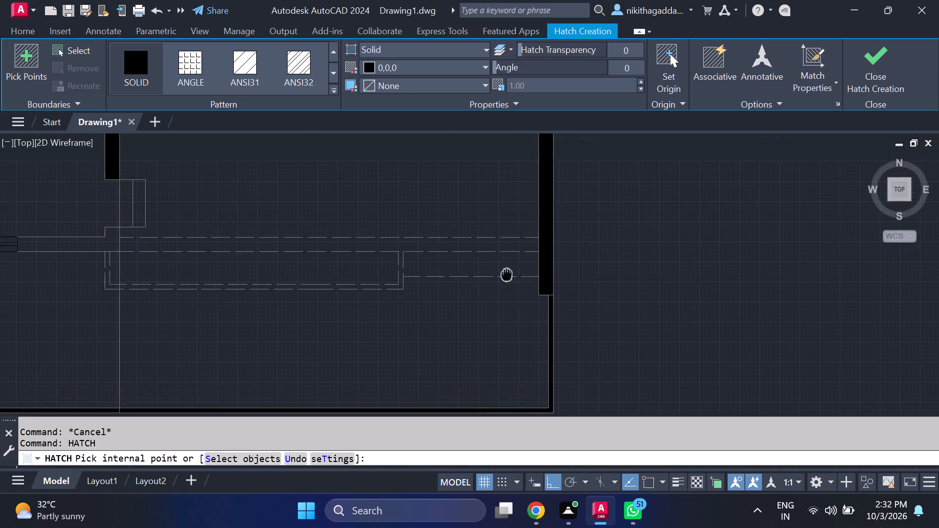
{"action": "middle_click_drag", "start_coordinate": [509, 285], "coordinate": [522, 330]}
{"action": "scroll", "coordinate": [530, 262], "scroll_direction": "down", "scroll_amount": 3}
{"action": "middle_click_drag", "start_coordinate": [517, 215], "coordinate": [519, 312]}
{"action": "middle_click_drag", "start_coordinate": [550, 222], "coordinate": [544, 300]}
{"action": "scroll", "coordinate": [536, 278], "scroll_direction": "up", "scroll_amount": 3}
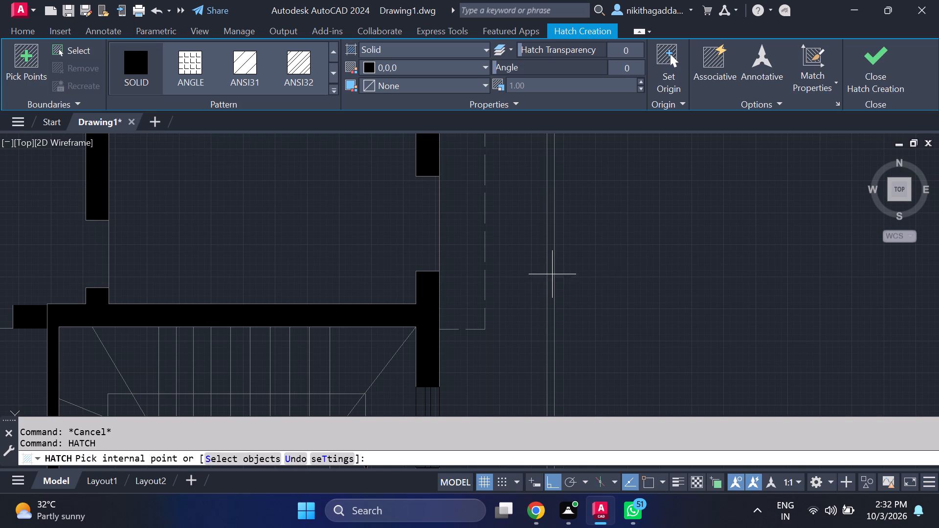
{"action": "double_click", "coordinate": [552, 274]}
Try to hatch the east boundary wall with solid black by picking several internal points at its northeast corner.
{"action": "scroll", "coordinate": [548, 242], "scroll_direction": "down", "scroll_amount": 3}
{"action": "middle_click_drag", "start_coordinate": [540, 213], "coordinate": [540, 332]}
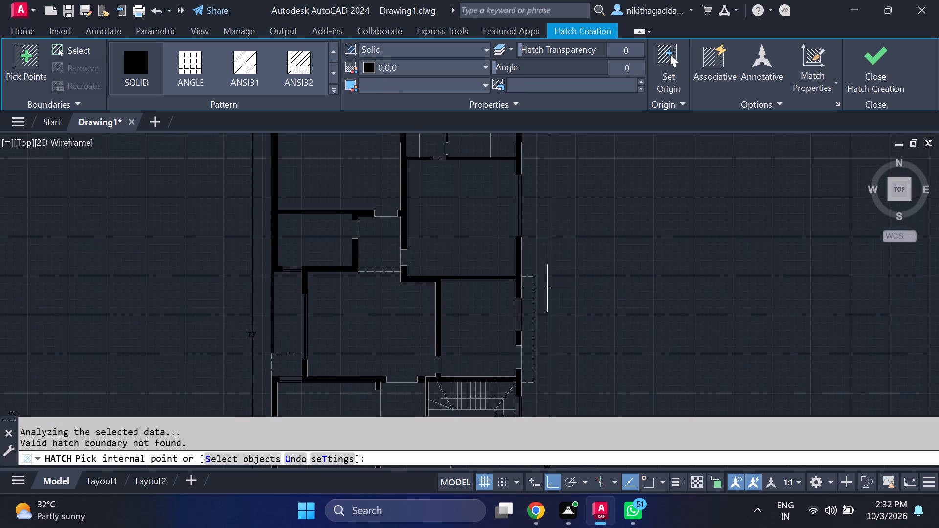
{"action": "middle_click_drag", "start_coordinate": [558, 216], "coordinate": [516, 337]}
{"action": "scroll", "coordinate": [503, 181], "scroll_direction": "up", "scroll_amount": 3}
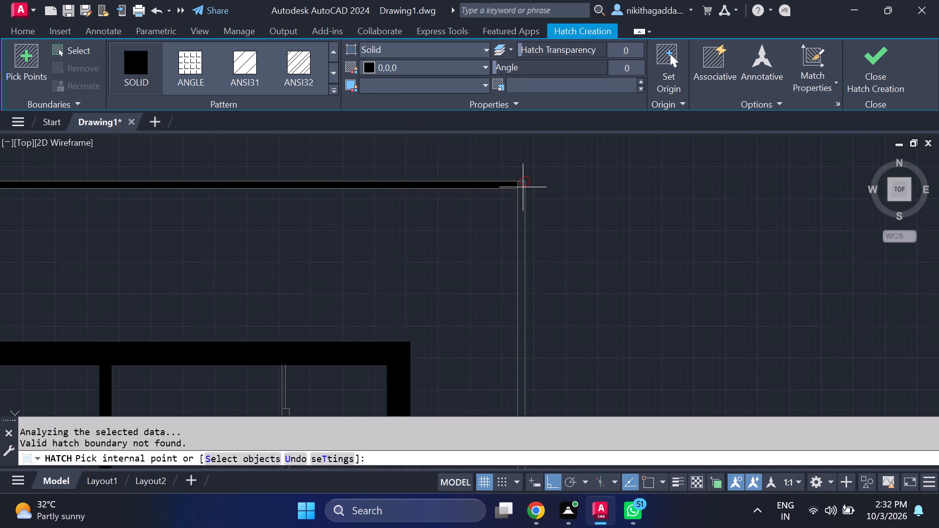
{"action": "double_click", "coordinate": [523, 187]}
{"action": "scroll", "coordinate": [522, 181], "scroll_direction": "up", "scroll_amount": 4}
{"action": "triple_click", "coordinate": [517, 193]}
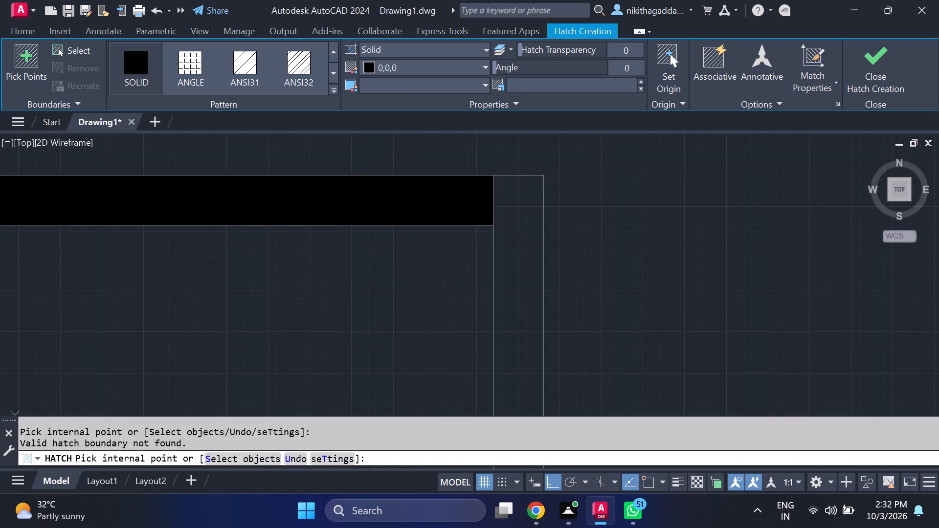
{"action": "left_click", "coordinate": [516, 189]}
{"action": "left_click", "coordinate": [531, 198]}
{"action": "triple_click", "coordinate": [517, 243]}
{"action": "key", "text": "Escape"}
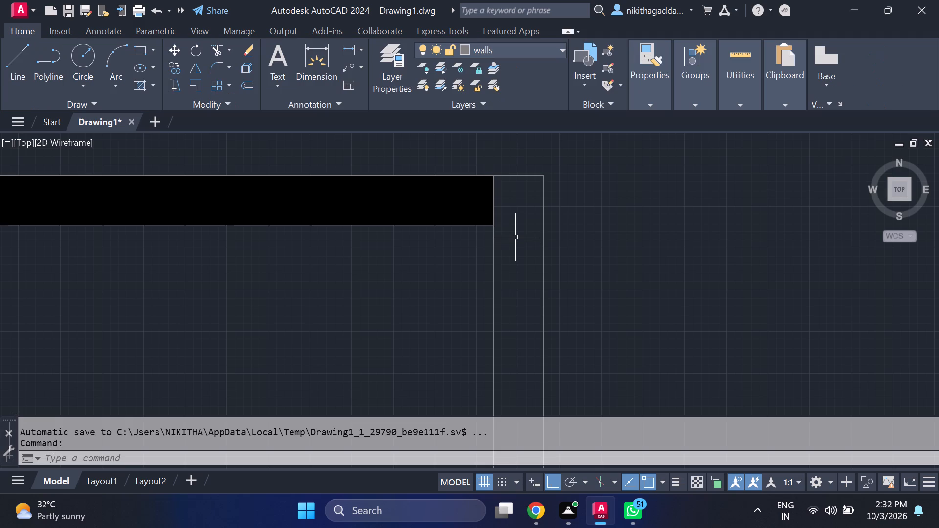
Inspect the boundary wall's northeast corner and follow the unfilled east boundary wall southward.
{"action": "scroll", "coordinate": [391, 149], "scroll_direction": "down", "scroll_amount": 3}
{"action": "scroll", "coordinate": [416, 196], "scroll_direction": "down", "scroll_amount": 3}
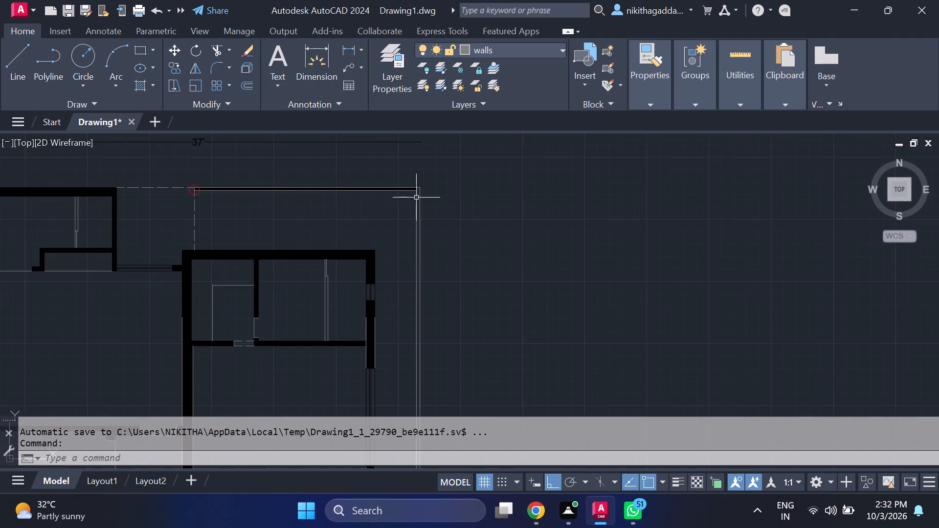
{"action": "scroll", "coordinate": [407, 235], "scroll_direction": "up", "scroll_amount": 1}
{"action": "middle_click_drag", "start_coordinate": [413, 237], "coordinate": [431, 160]}
{"action": "scroll", "coordinate": [453, 242], "scroll_direction": "down", "scroll_amount": 2}
{"action": "middle_click_drag", "start_coordinate": [470, 300], "coordinate": [441, 252]}
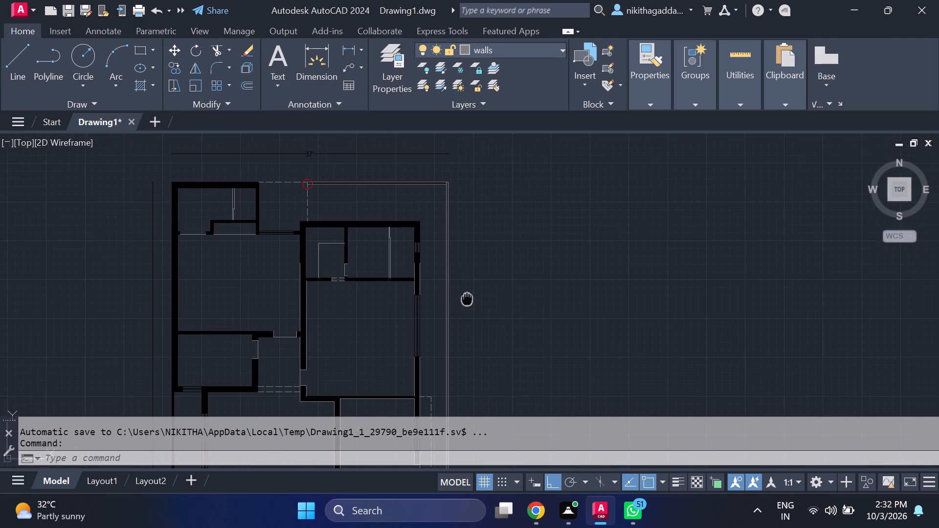
{"action": "middle_click_drag", "start_coordinate": [441, 252], "coordinate": [451, 164]}
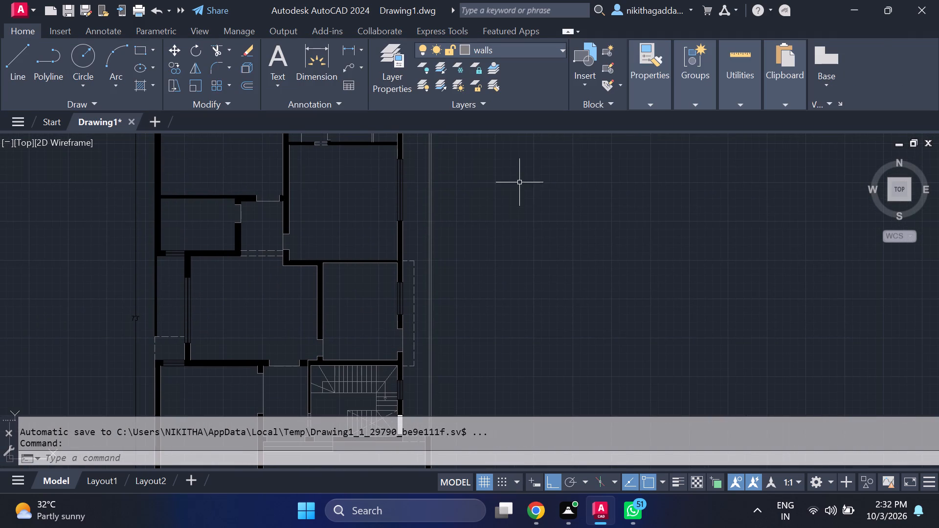